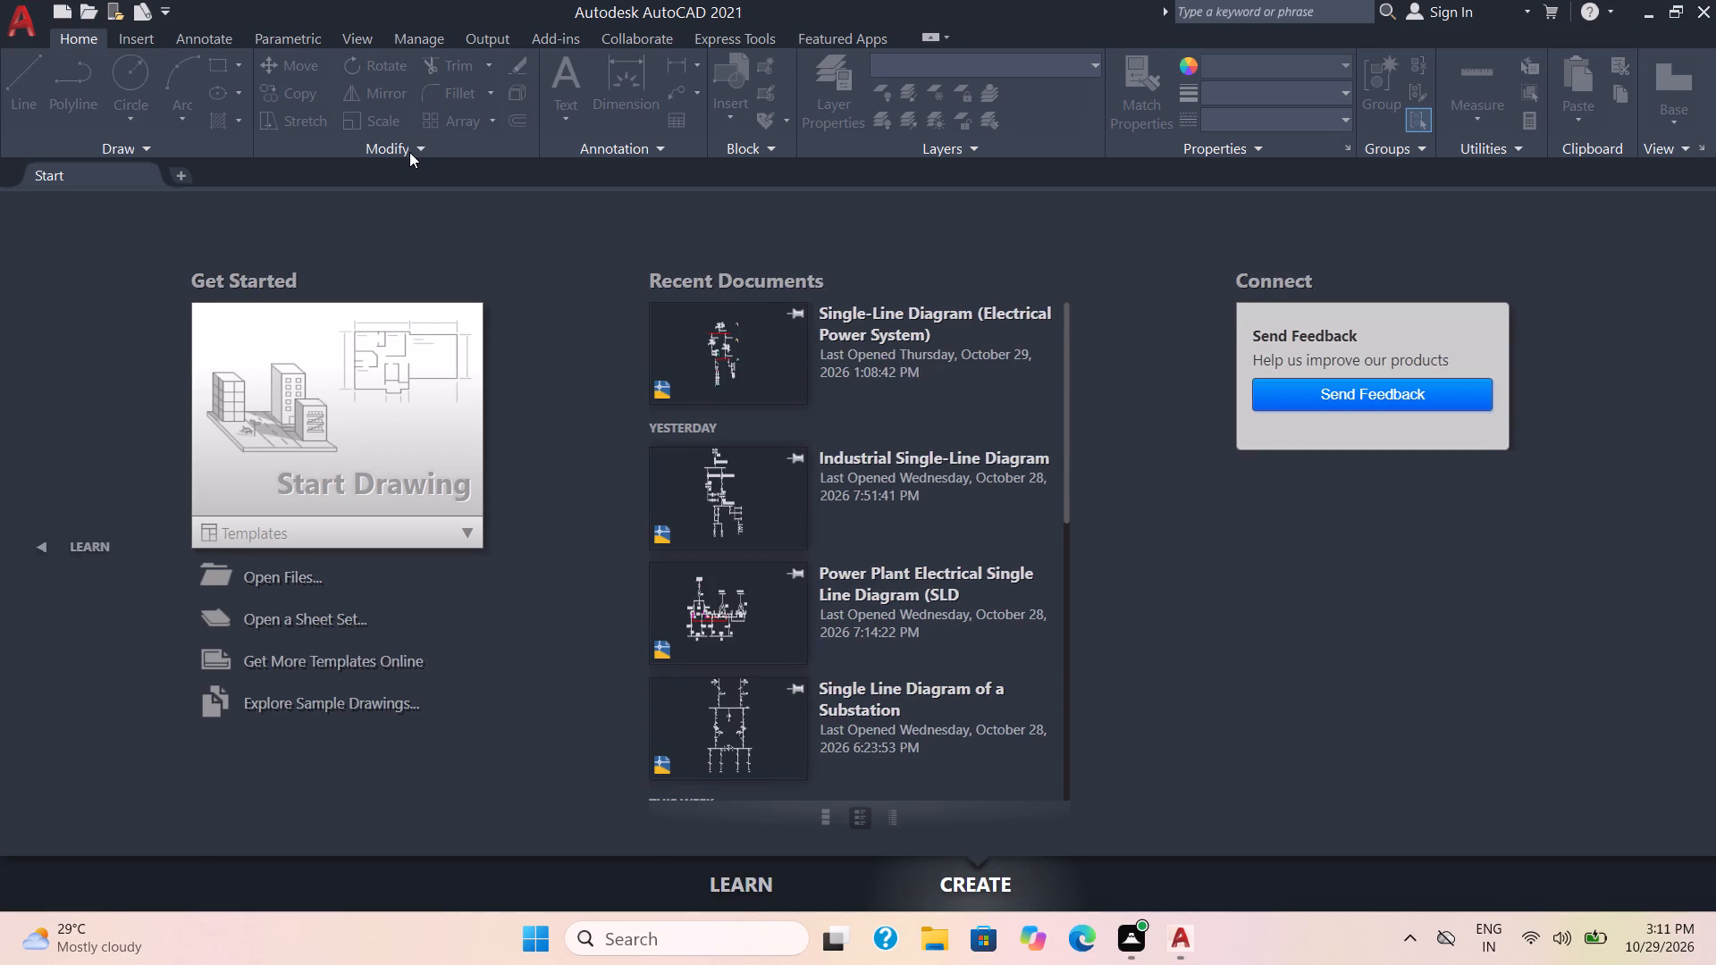
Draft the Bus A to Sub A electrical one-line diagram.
Start a new blank drawing.
click(420, 374)
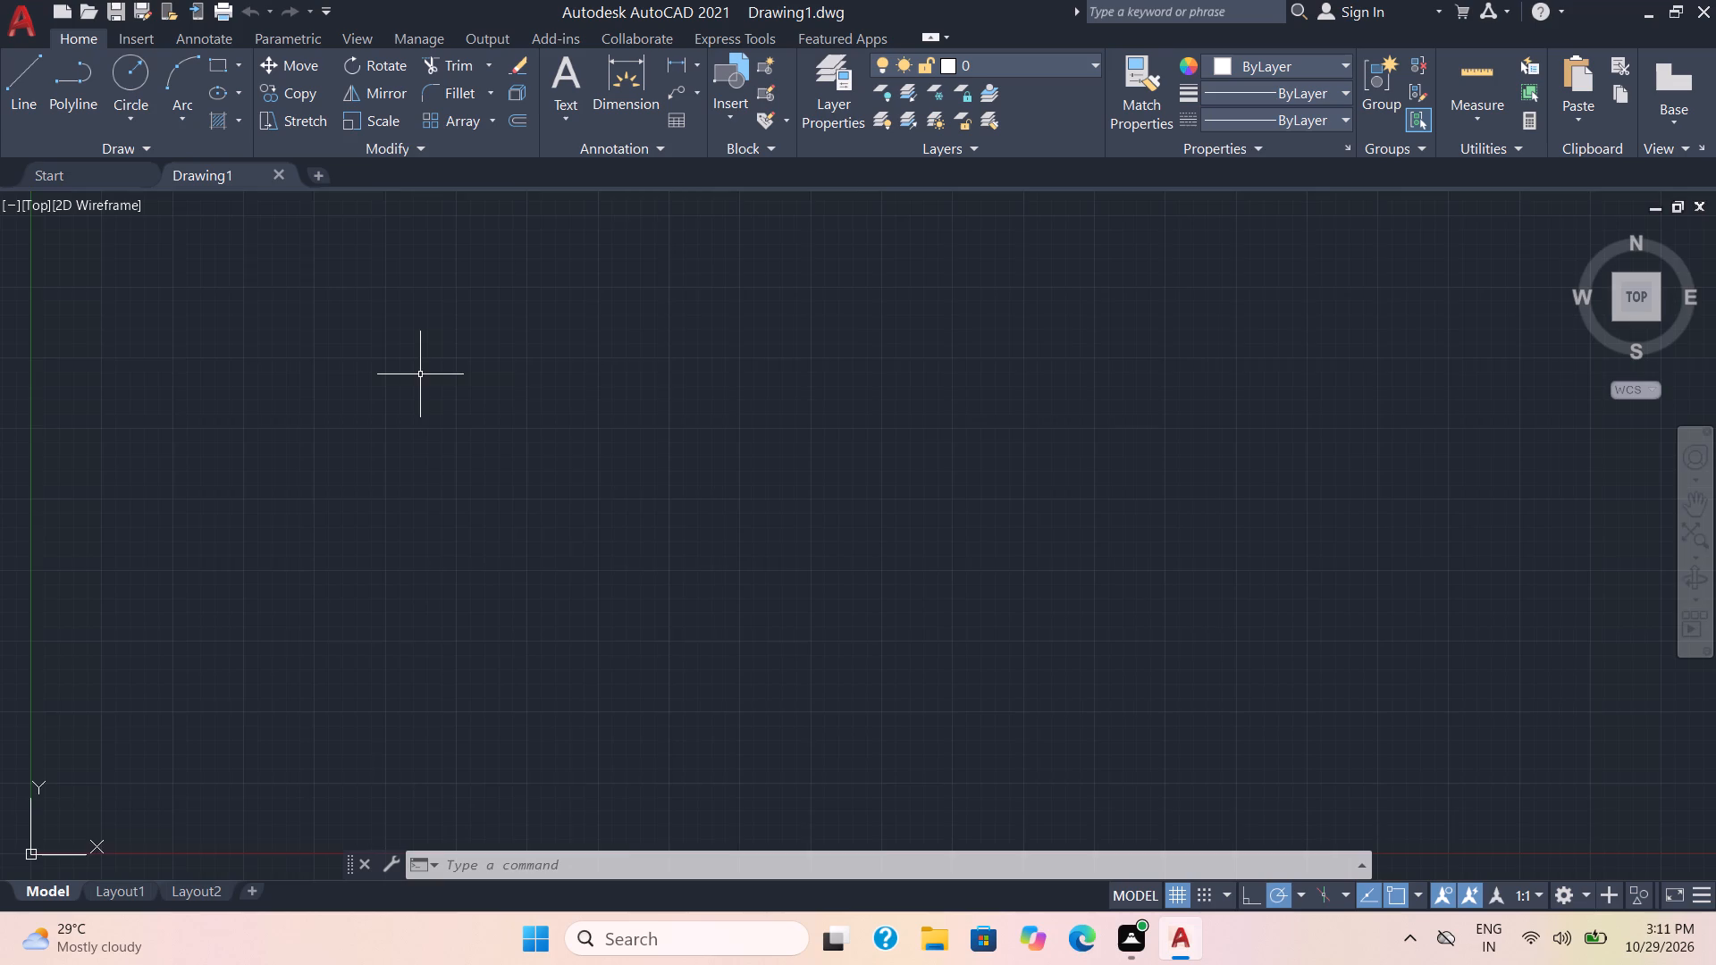
scroll(420, 374, down, 2)
scroll(420, 374, up, 4)
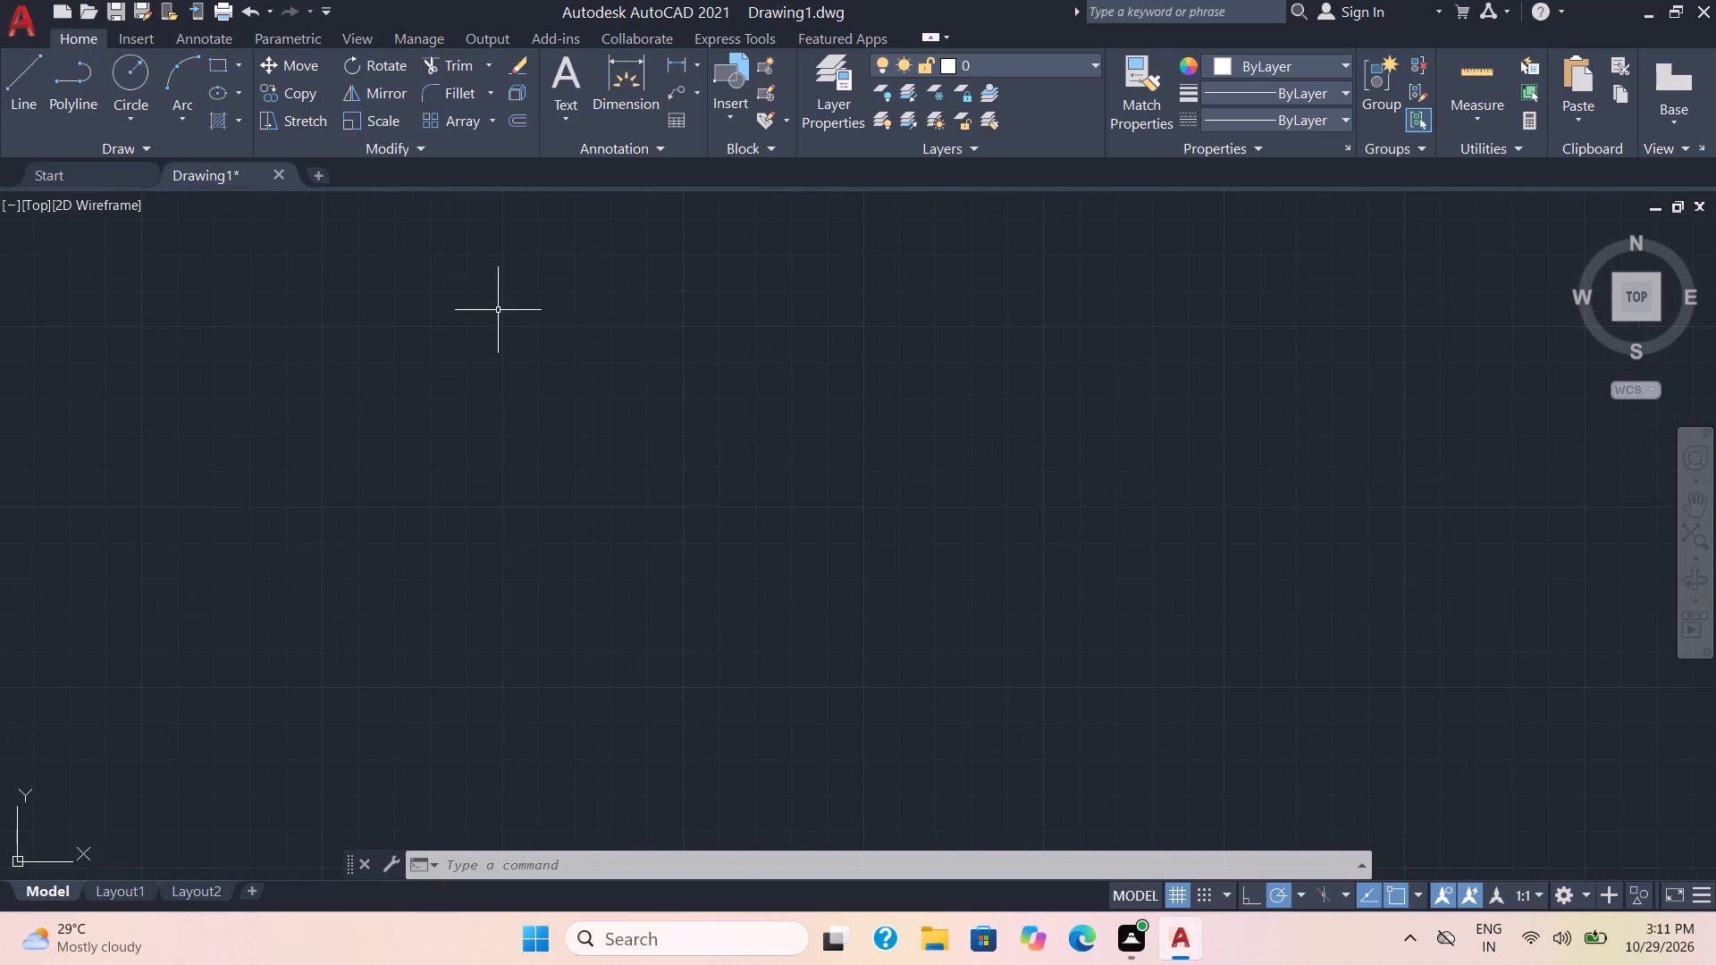
scroll(495, 340, down, 1)
Turn on the command log file with LOGFILEON.
key(l)
key(o)
key(g)
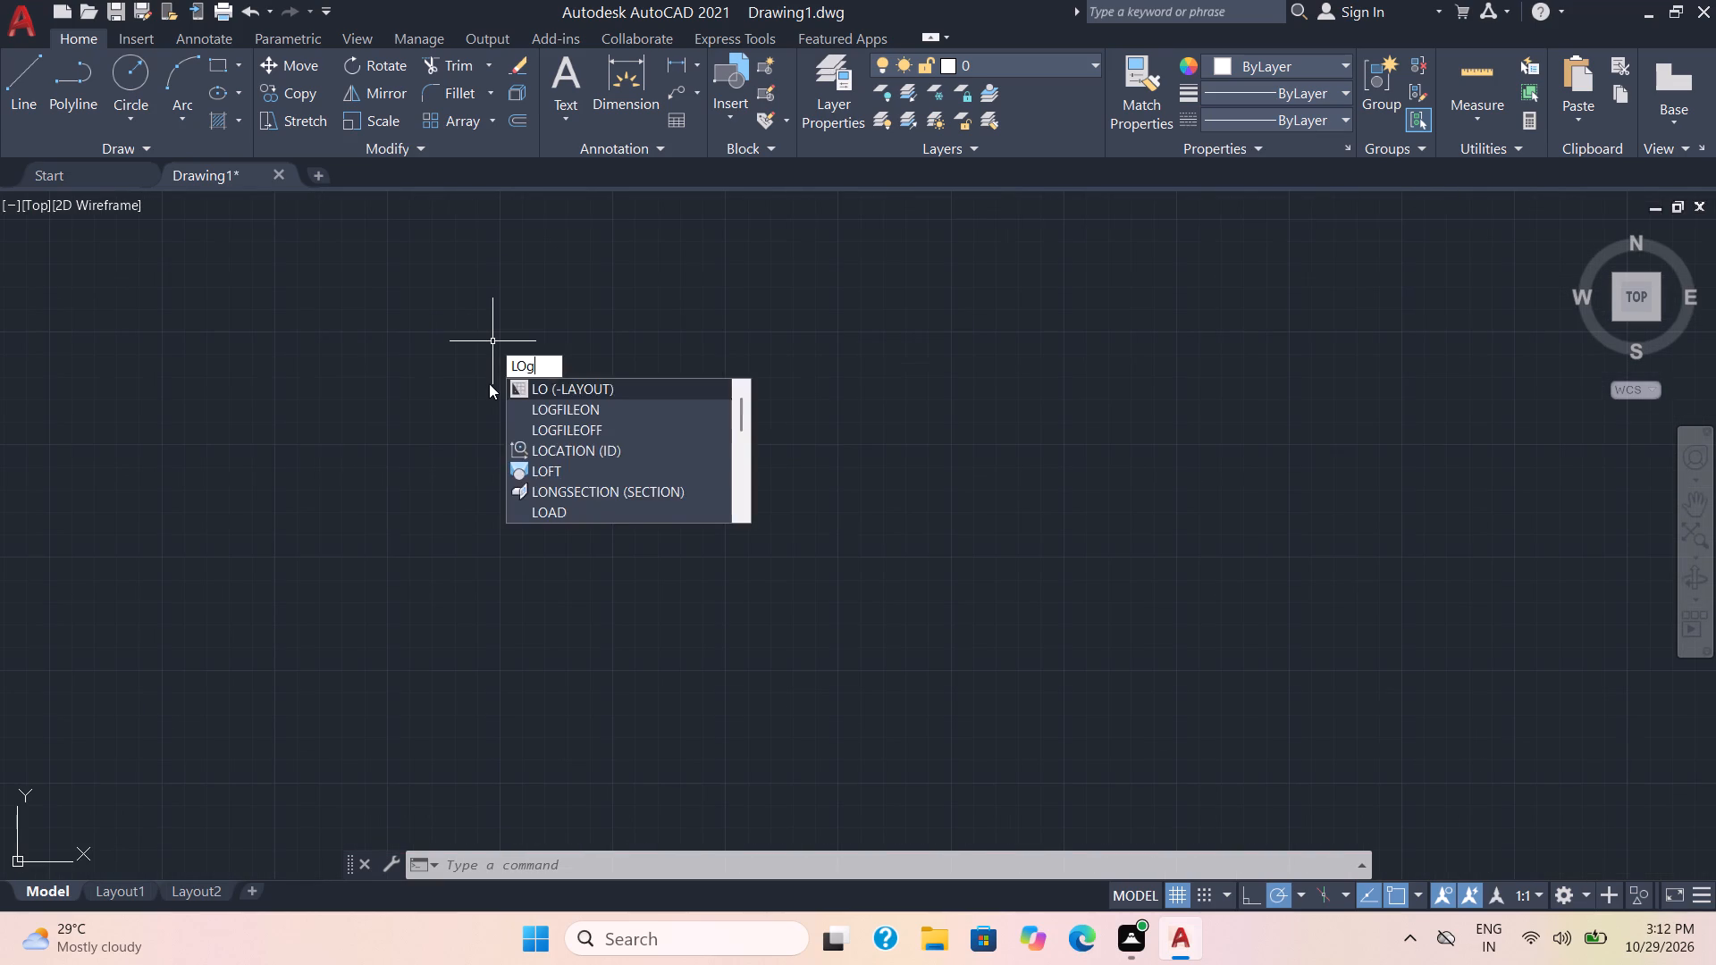
key(f)
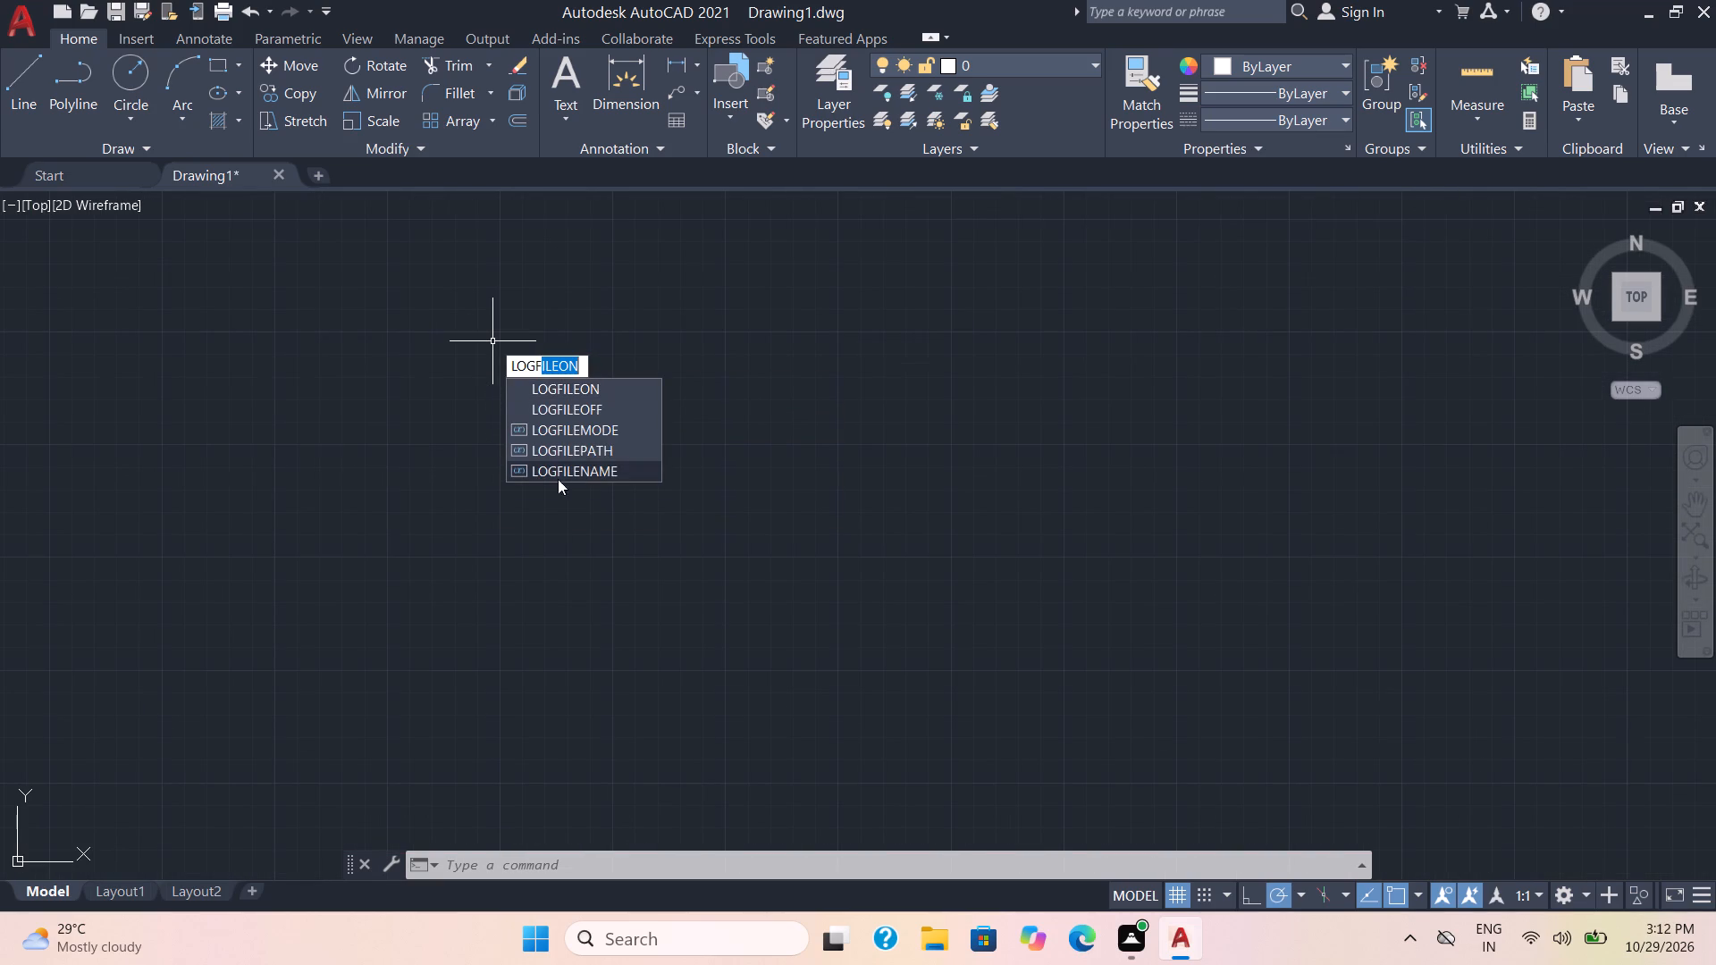
click(589, 394)
Set the drawing's insertion scale units to millimeters.
text(un)
key(Return)
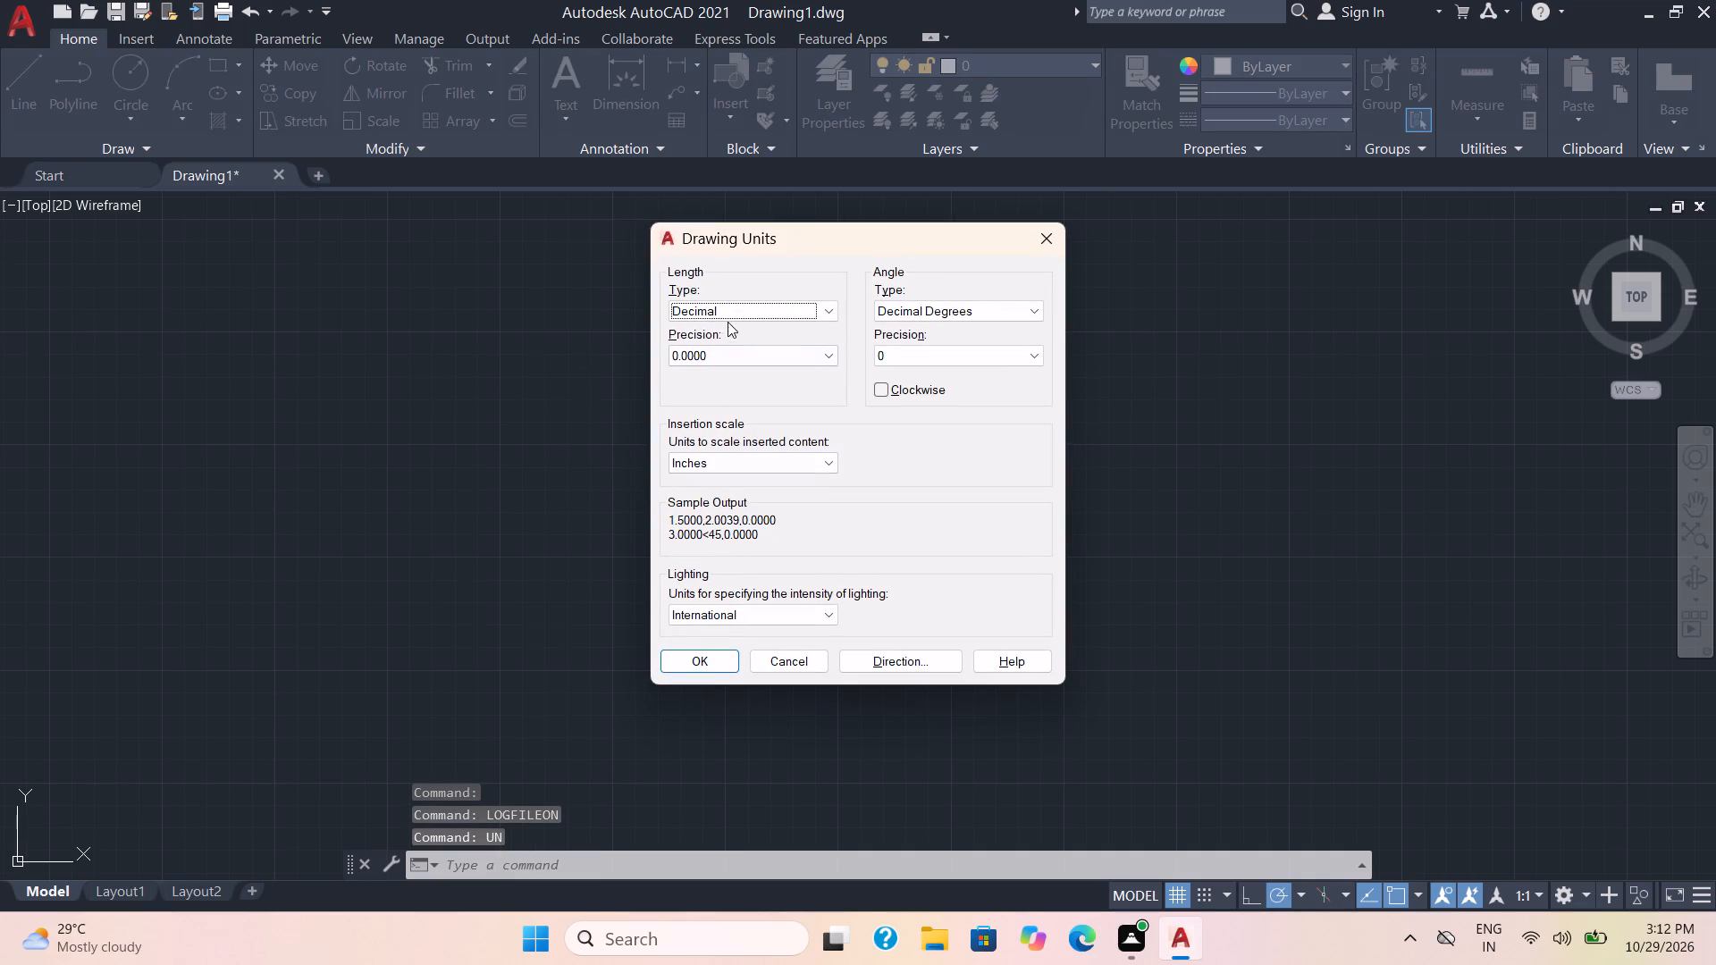
click(795, 353)
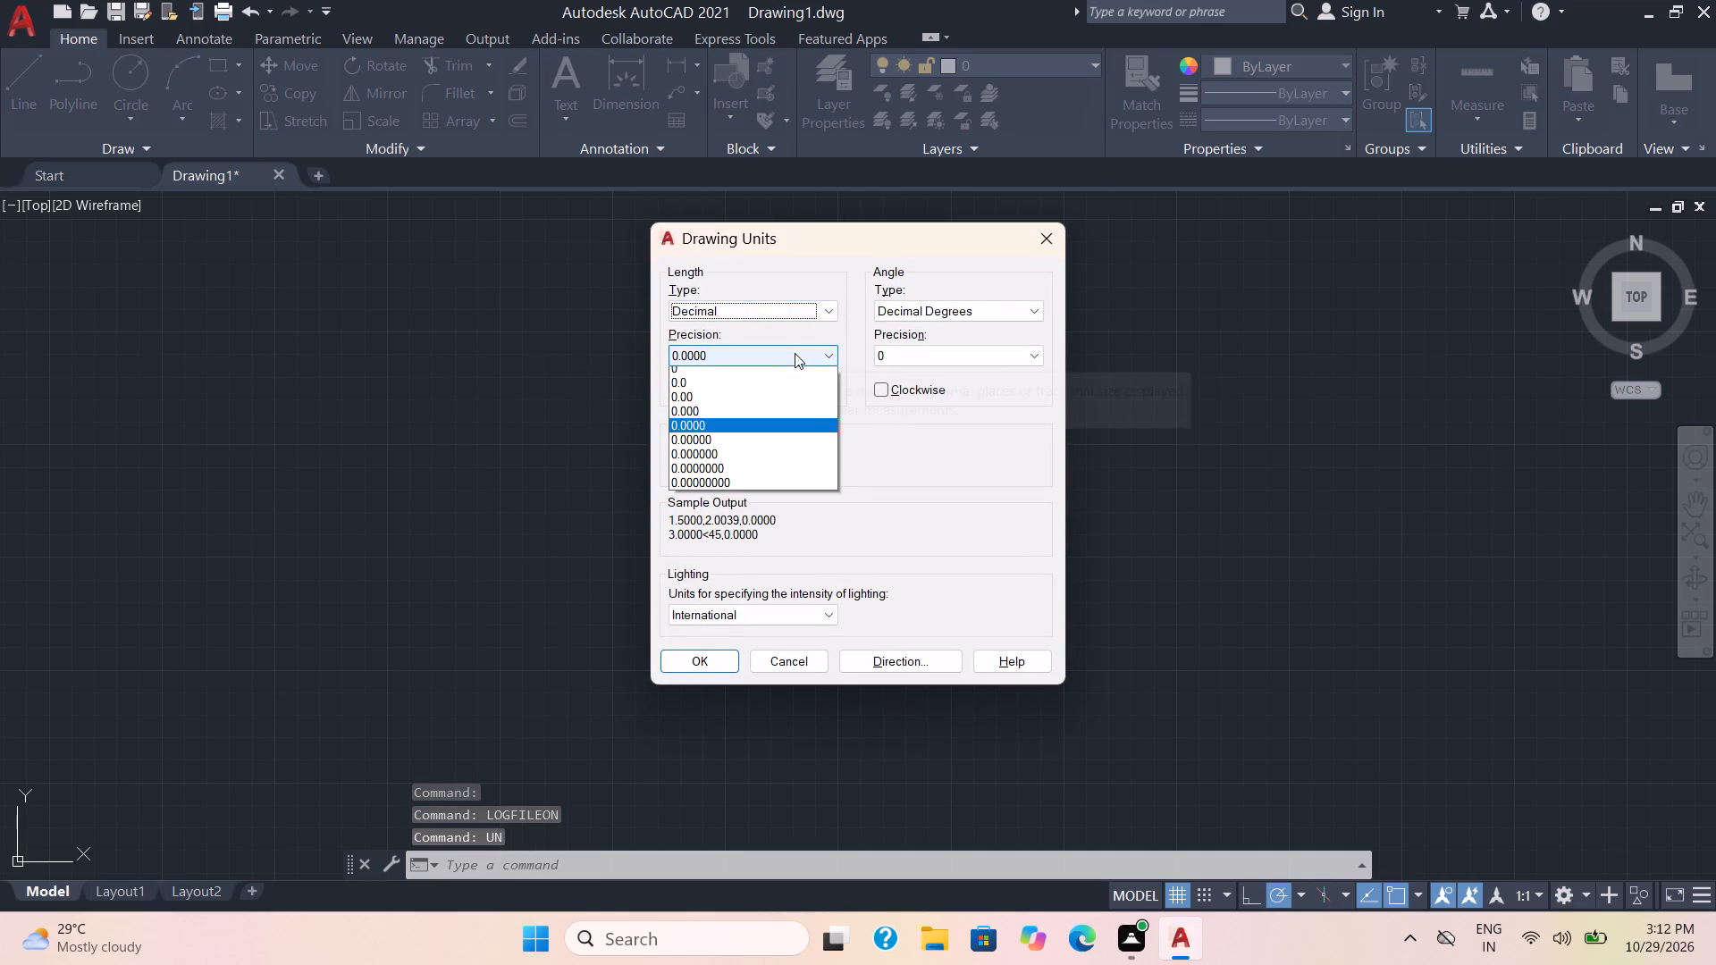
click(783, 365)
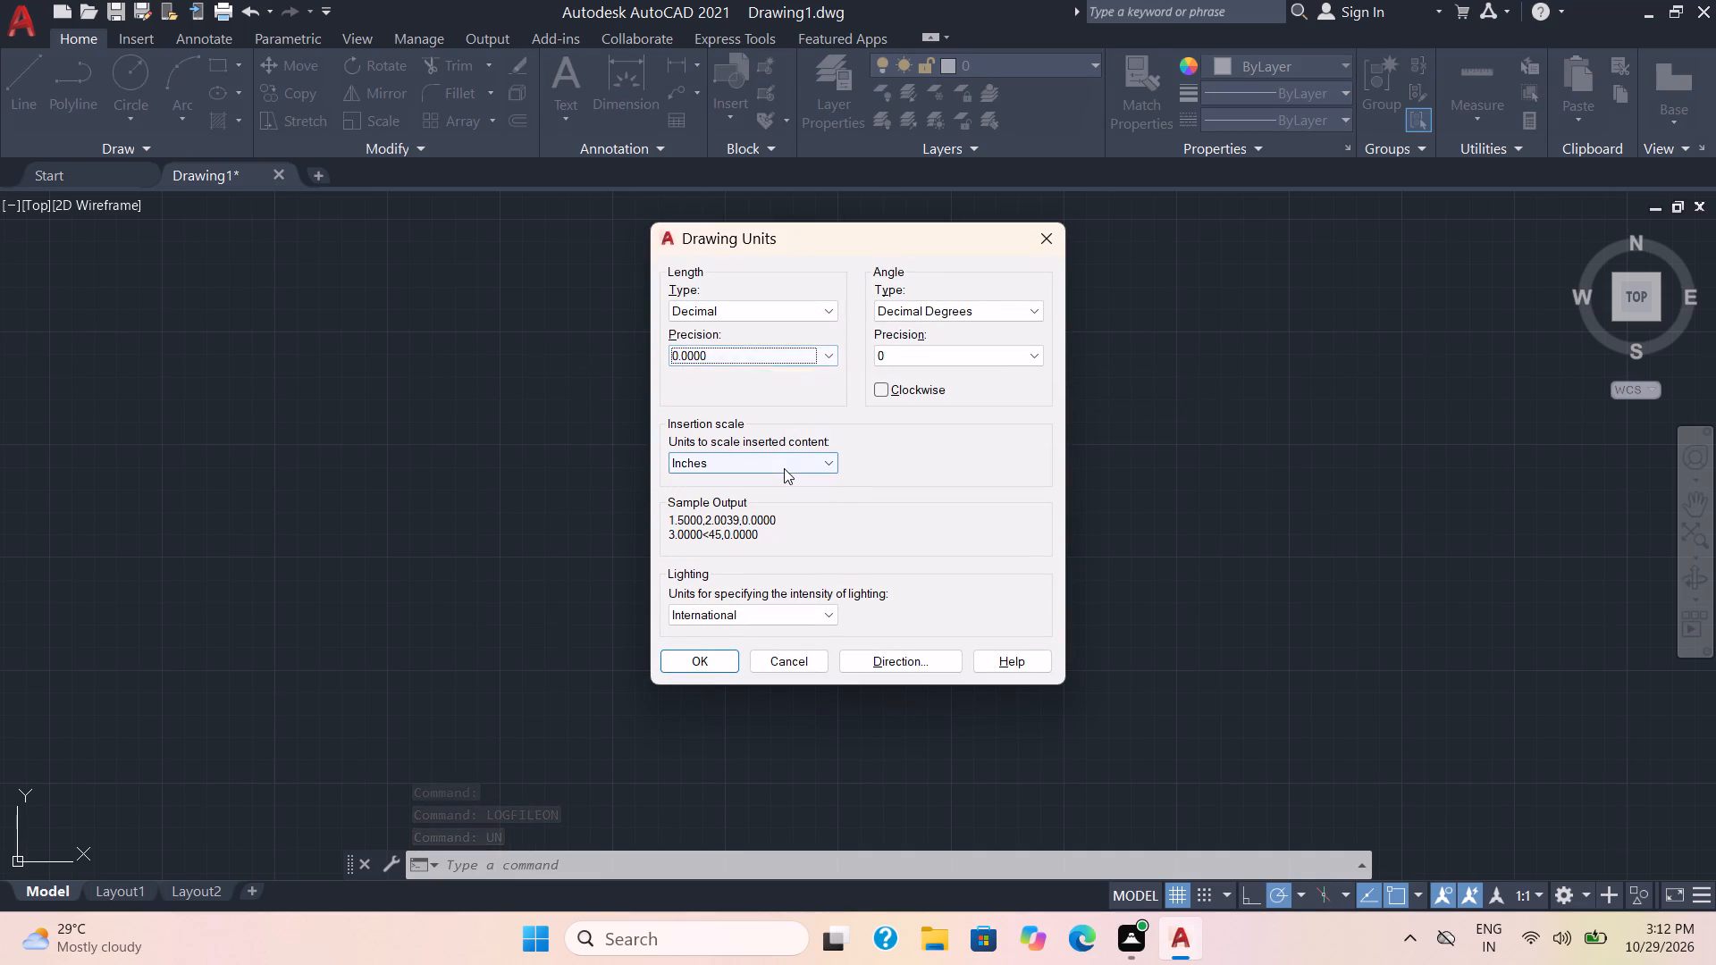
click(784, 468)
click(753, 554)
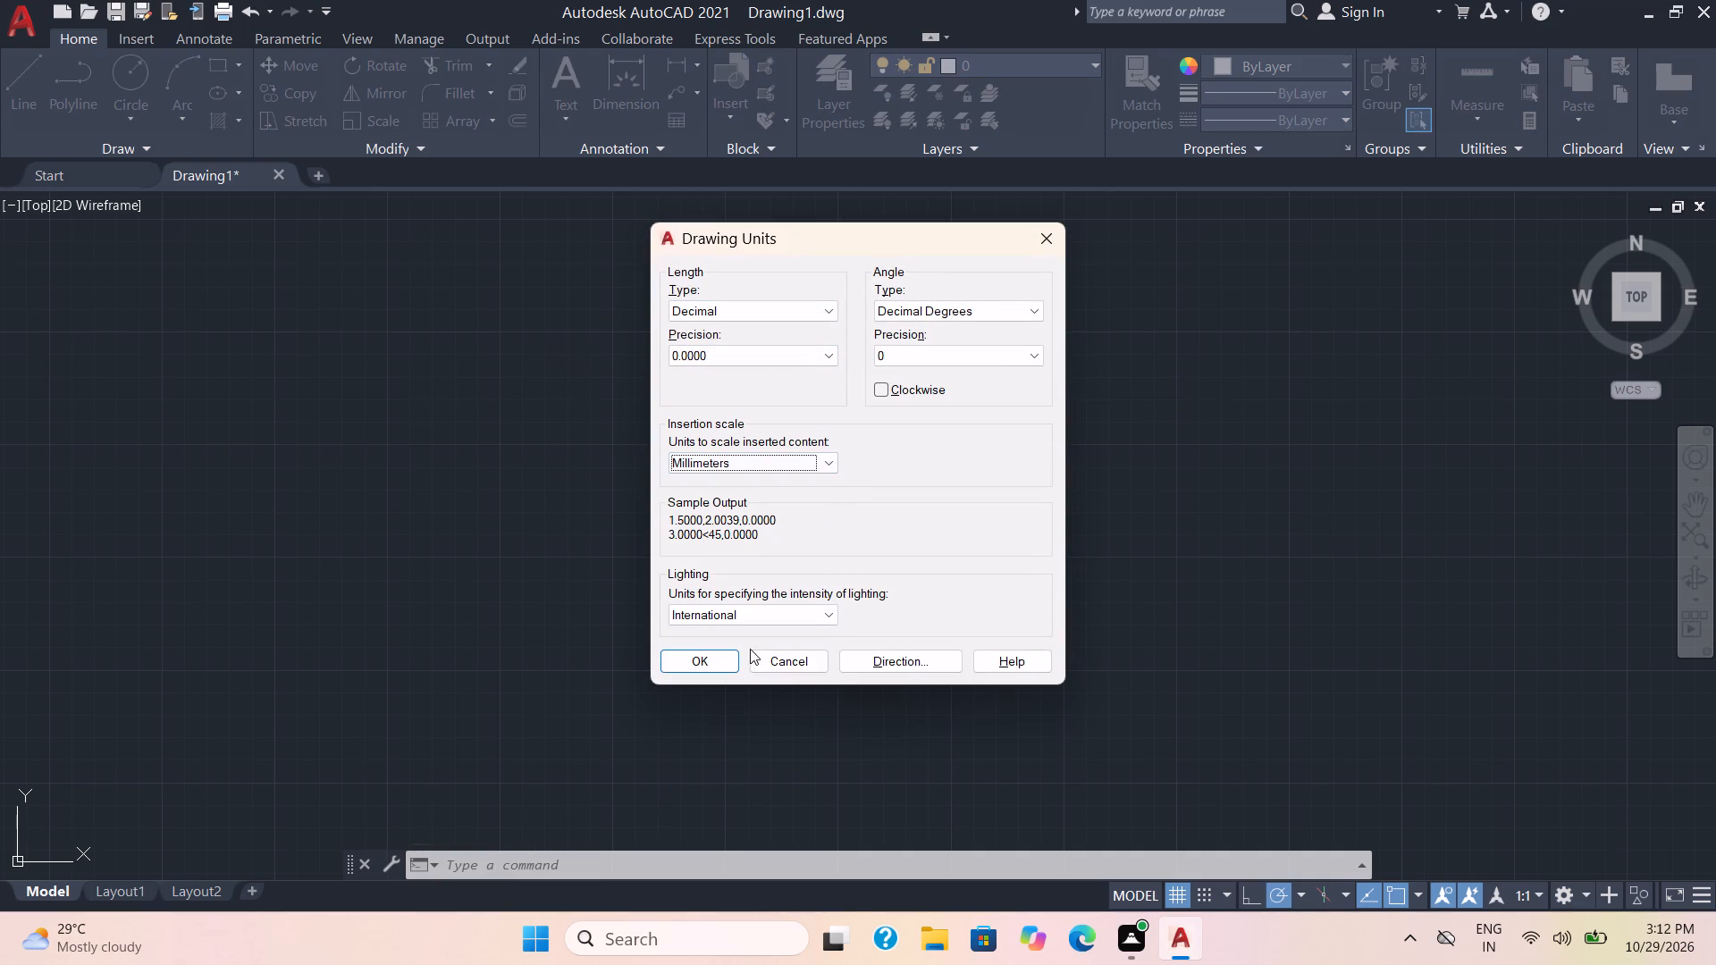
click(699, 664)
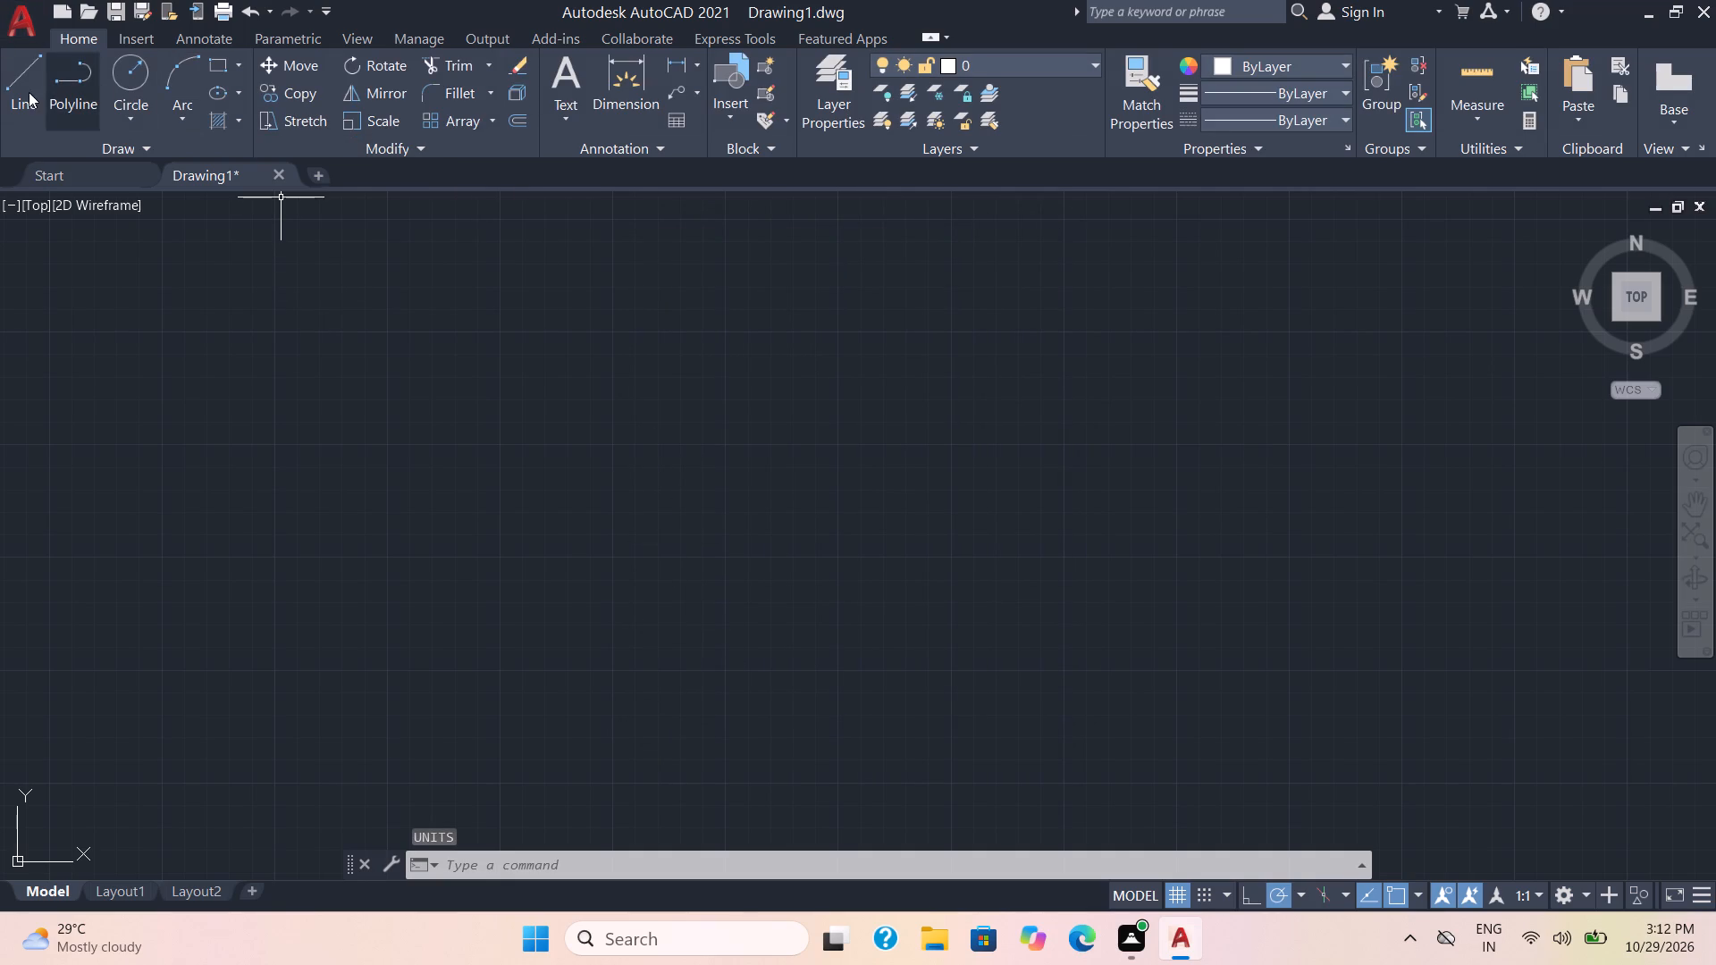
Draw a horizontal line about 18.3 mm long in green in the upper part of the drawing.
click(1313, 62)
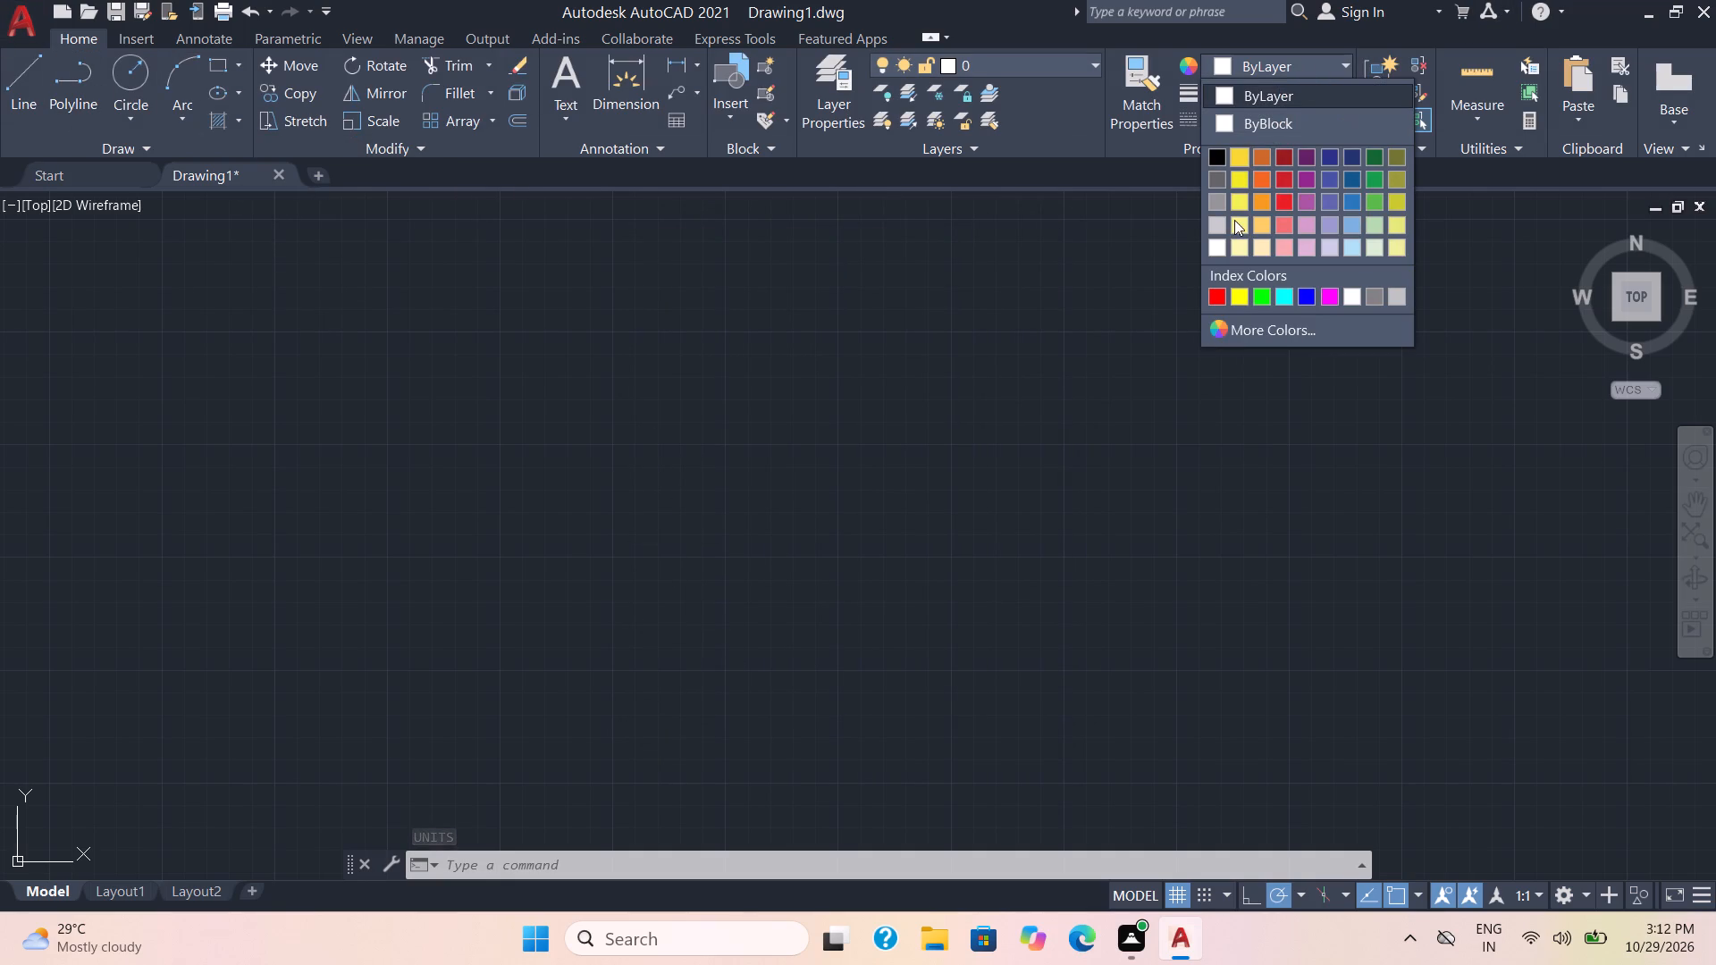
click(1258, 298)
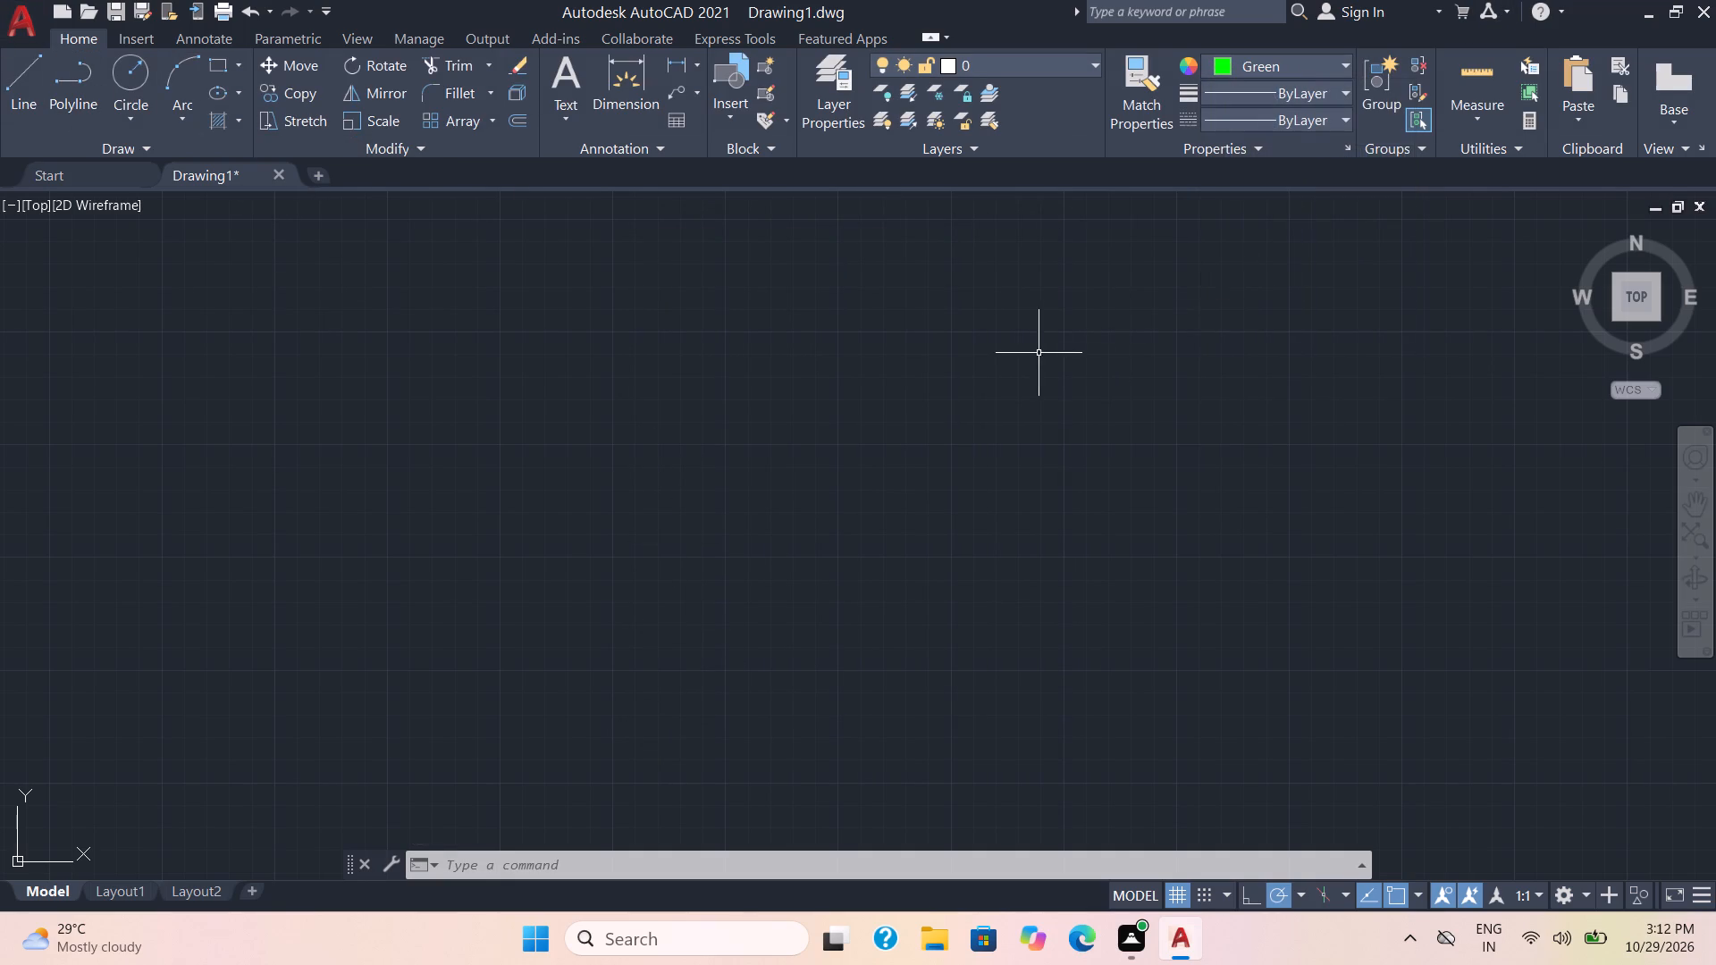
scroll(1033, 353, down, 2)
middle_drag(1033, 353, 439, 576)
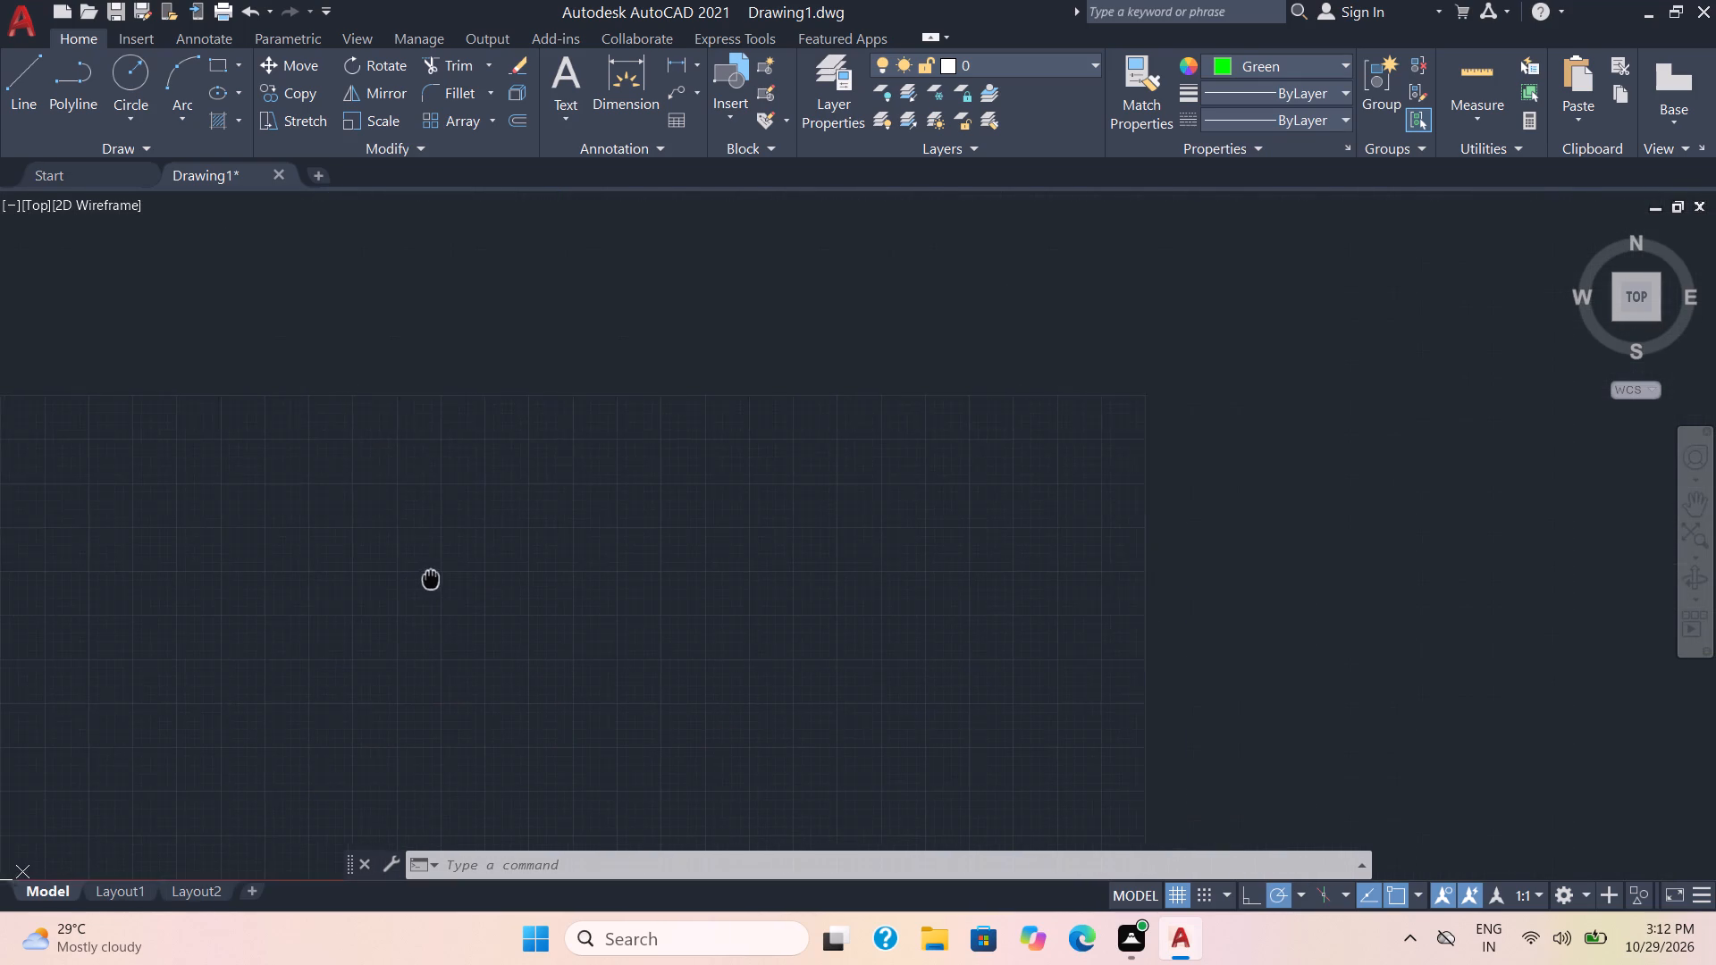
middle_drag(439, 576, 483, 570)
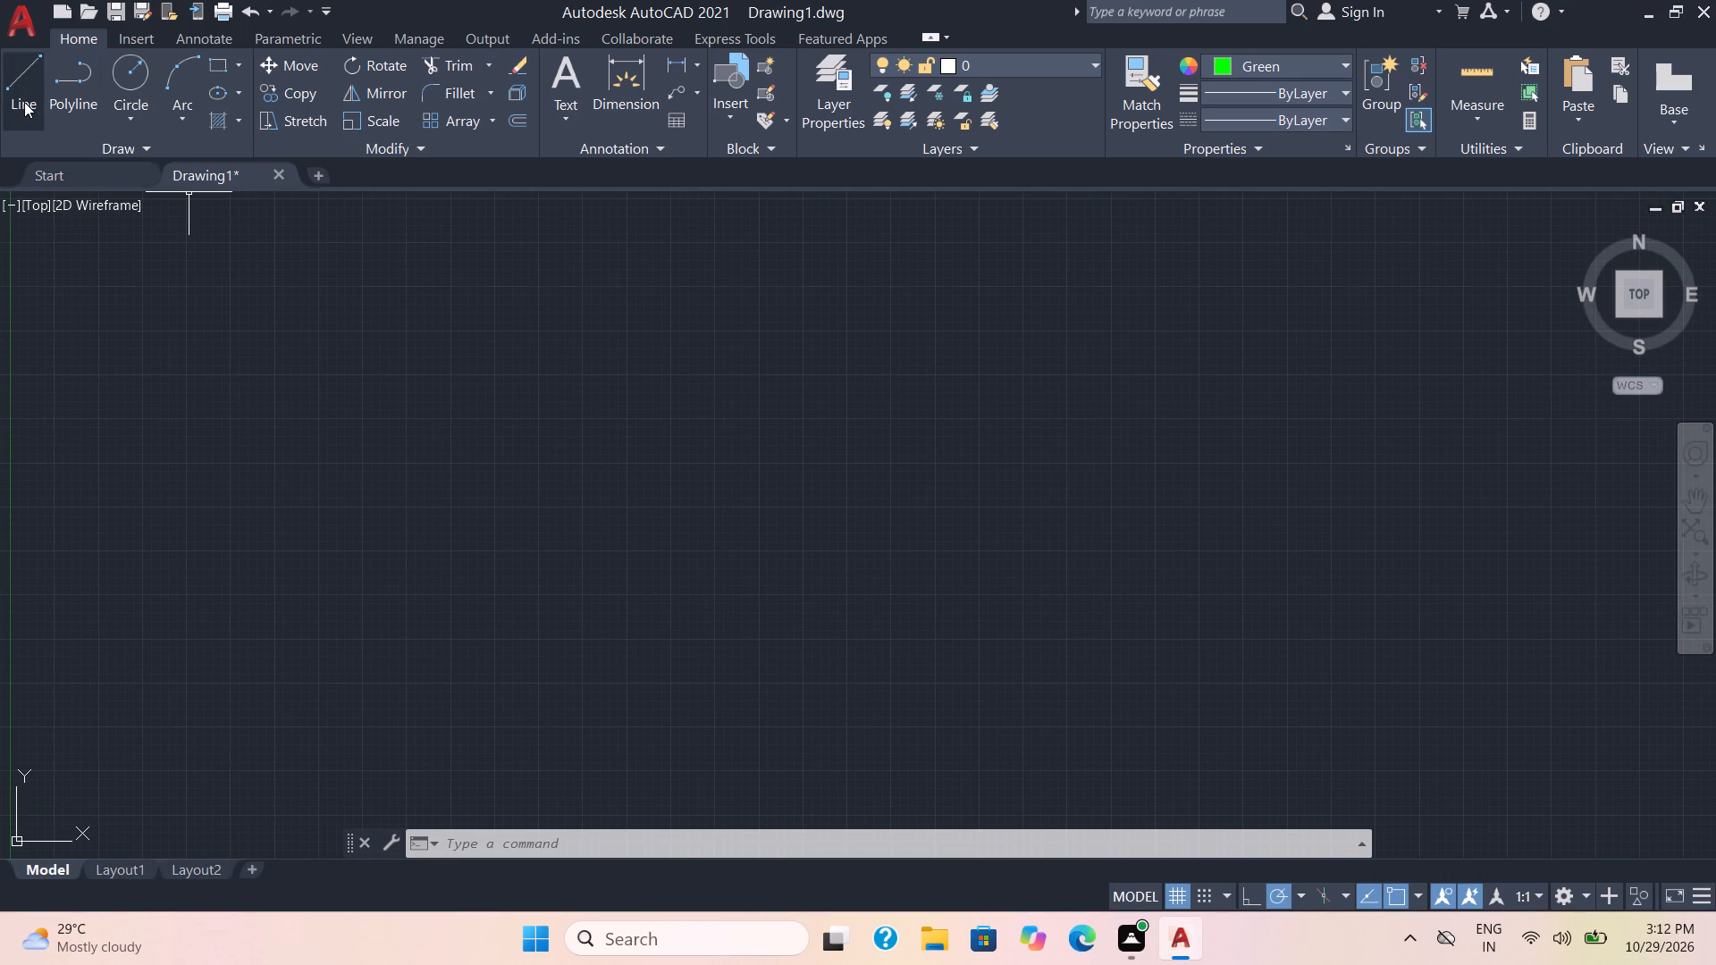
click(24, 102)
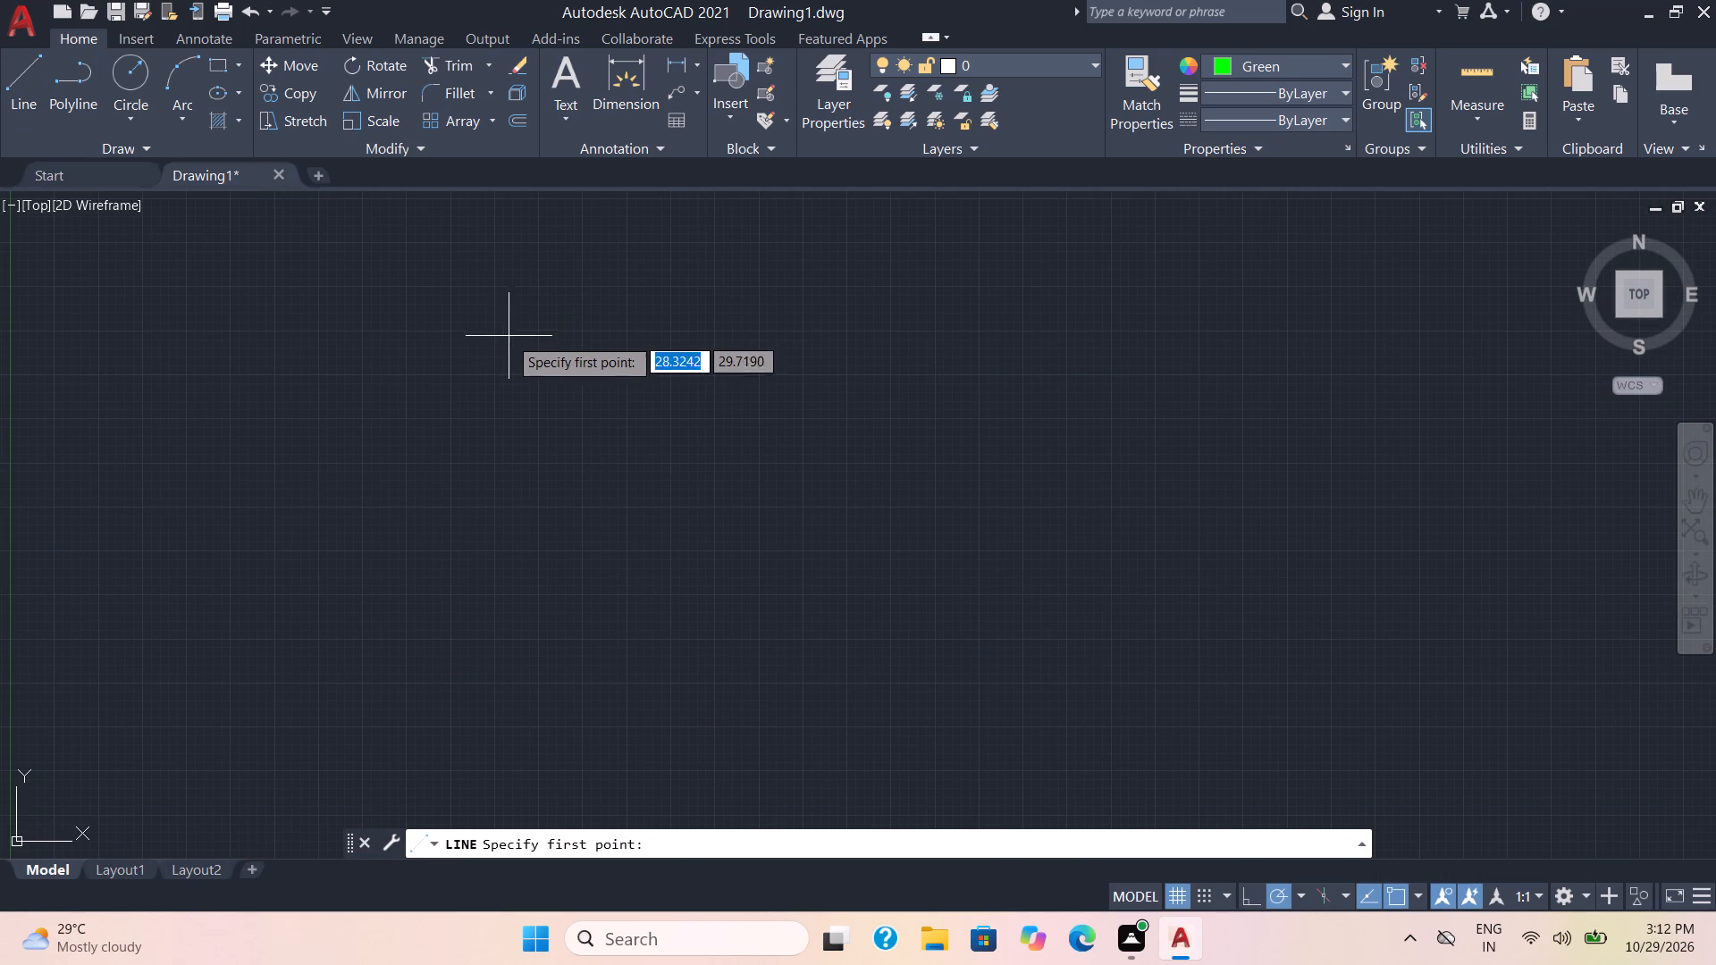
click(493, 333)
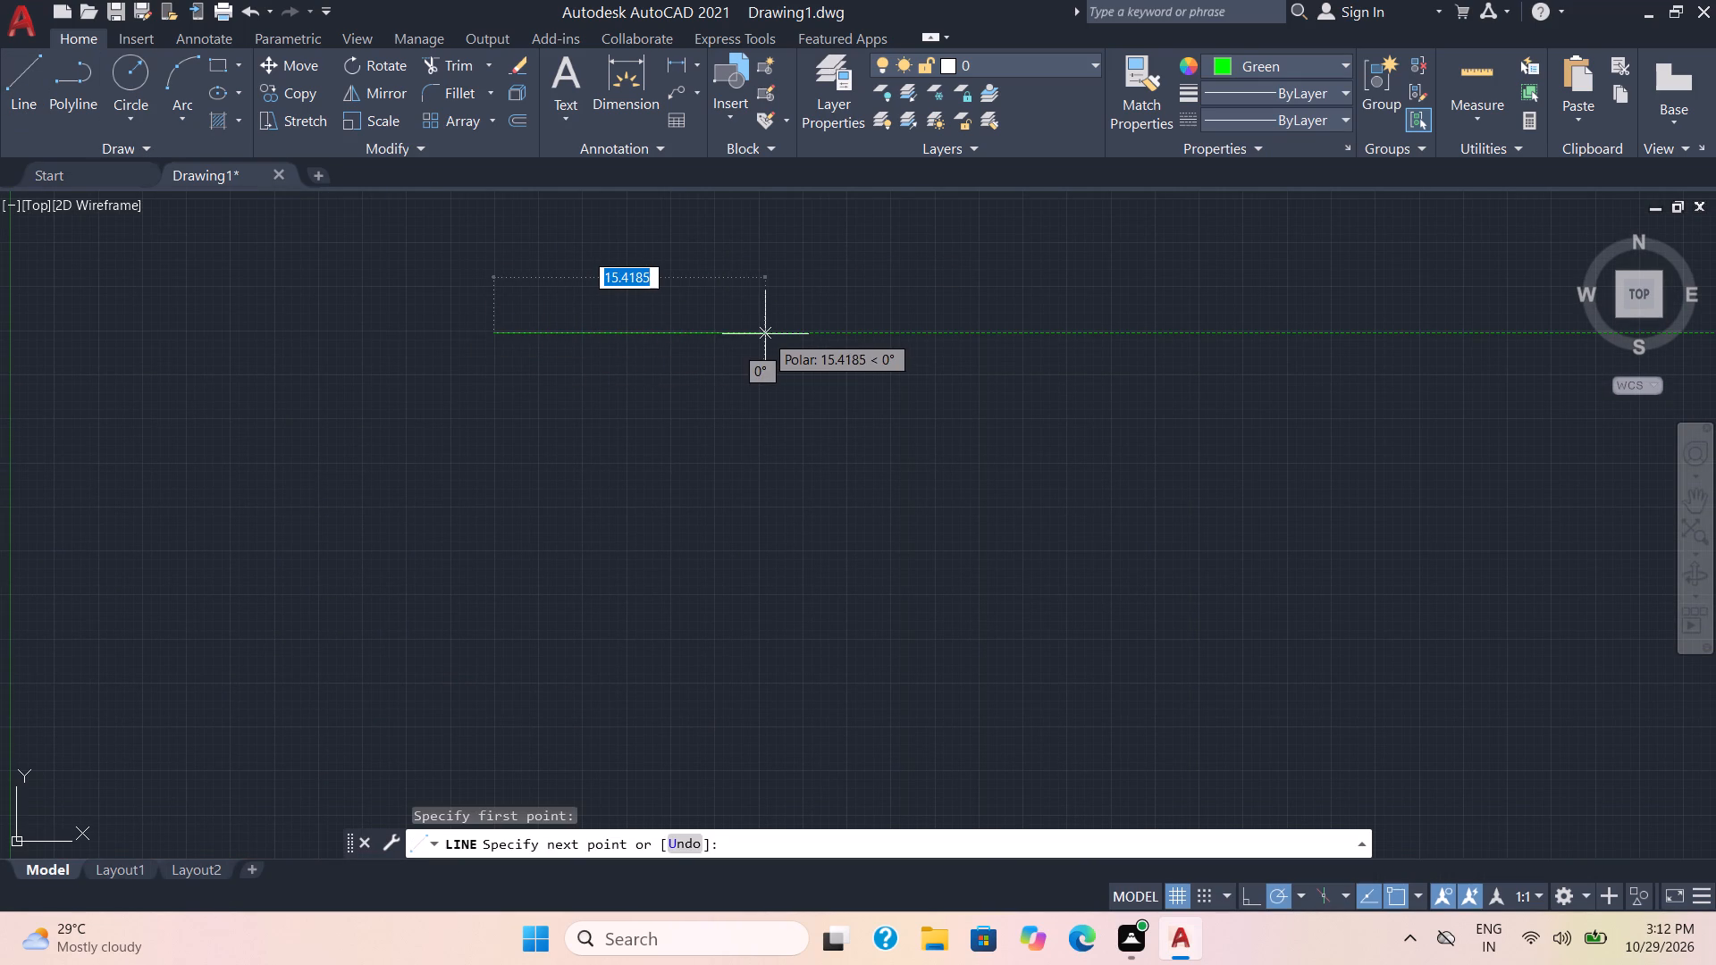
click(816, 331)
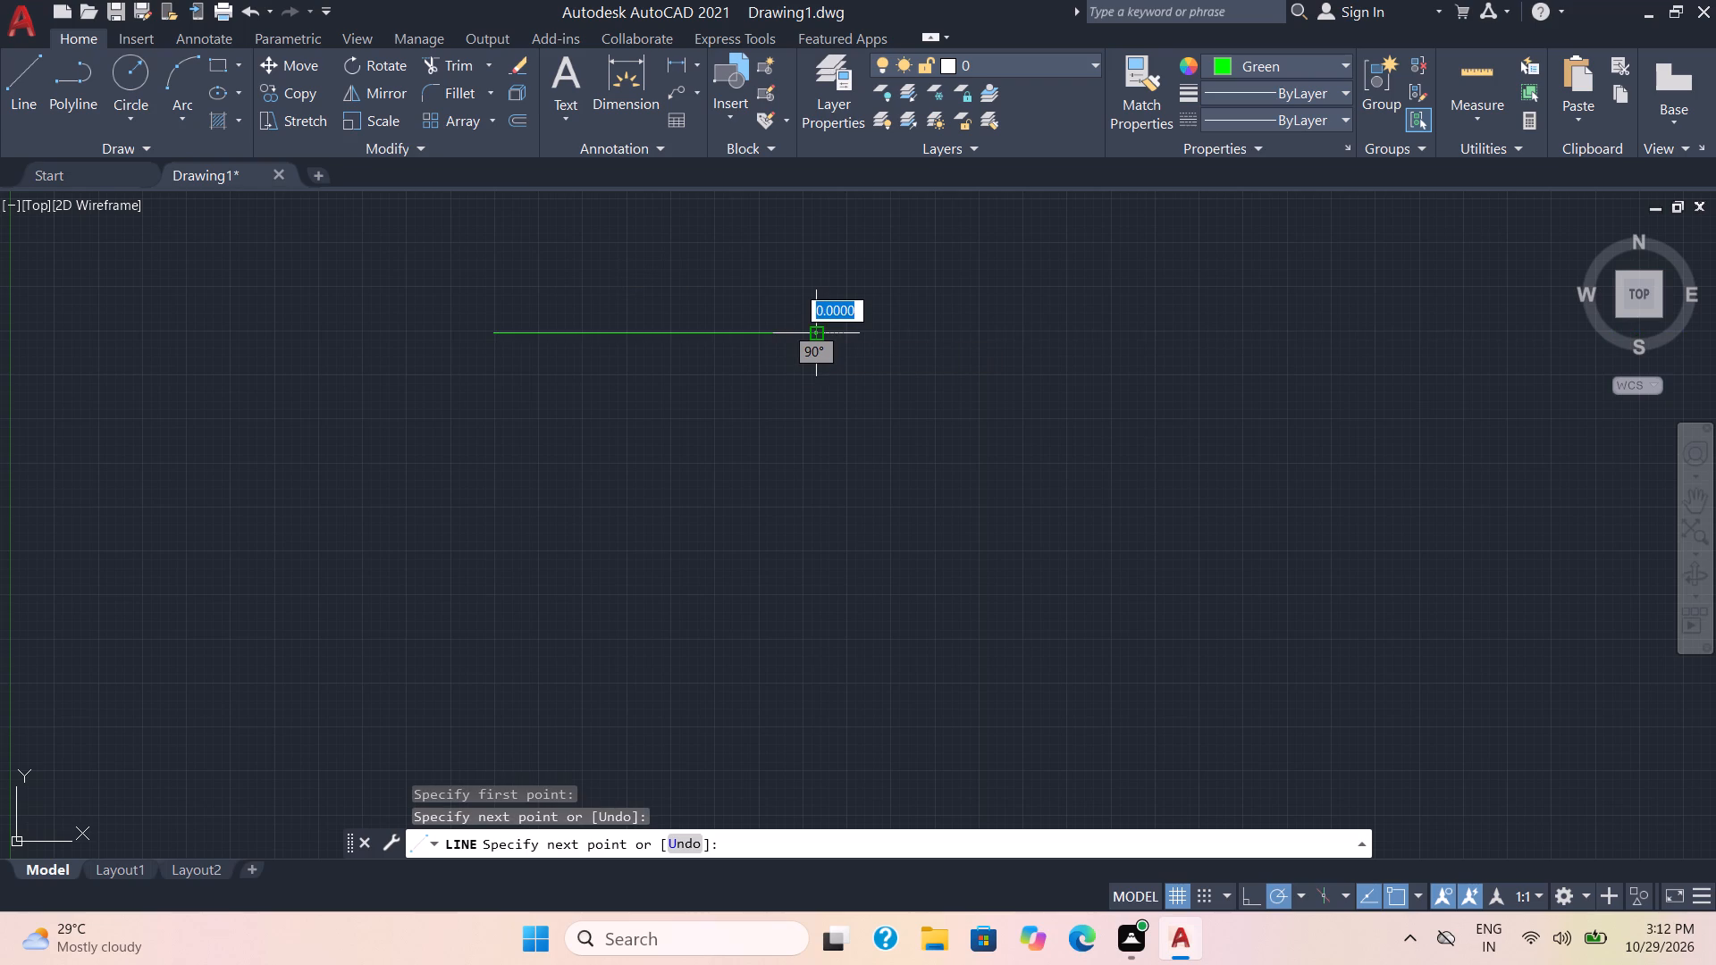
key(space)
Draw a vertical green line about 5.9 mm down from the midpoint of the horizontal line.
key(space)
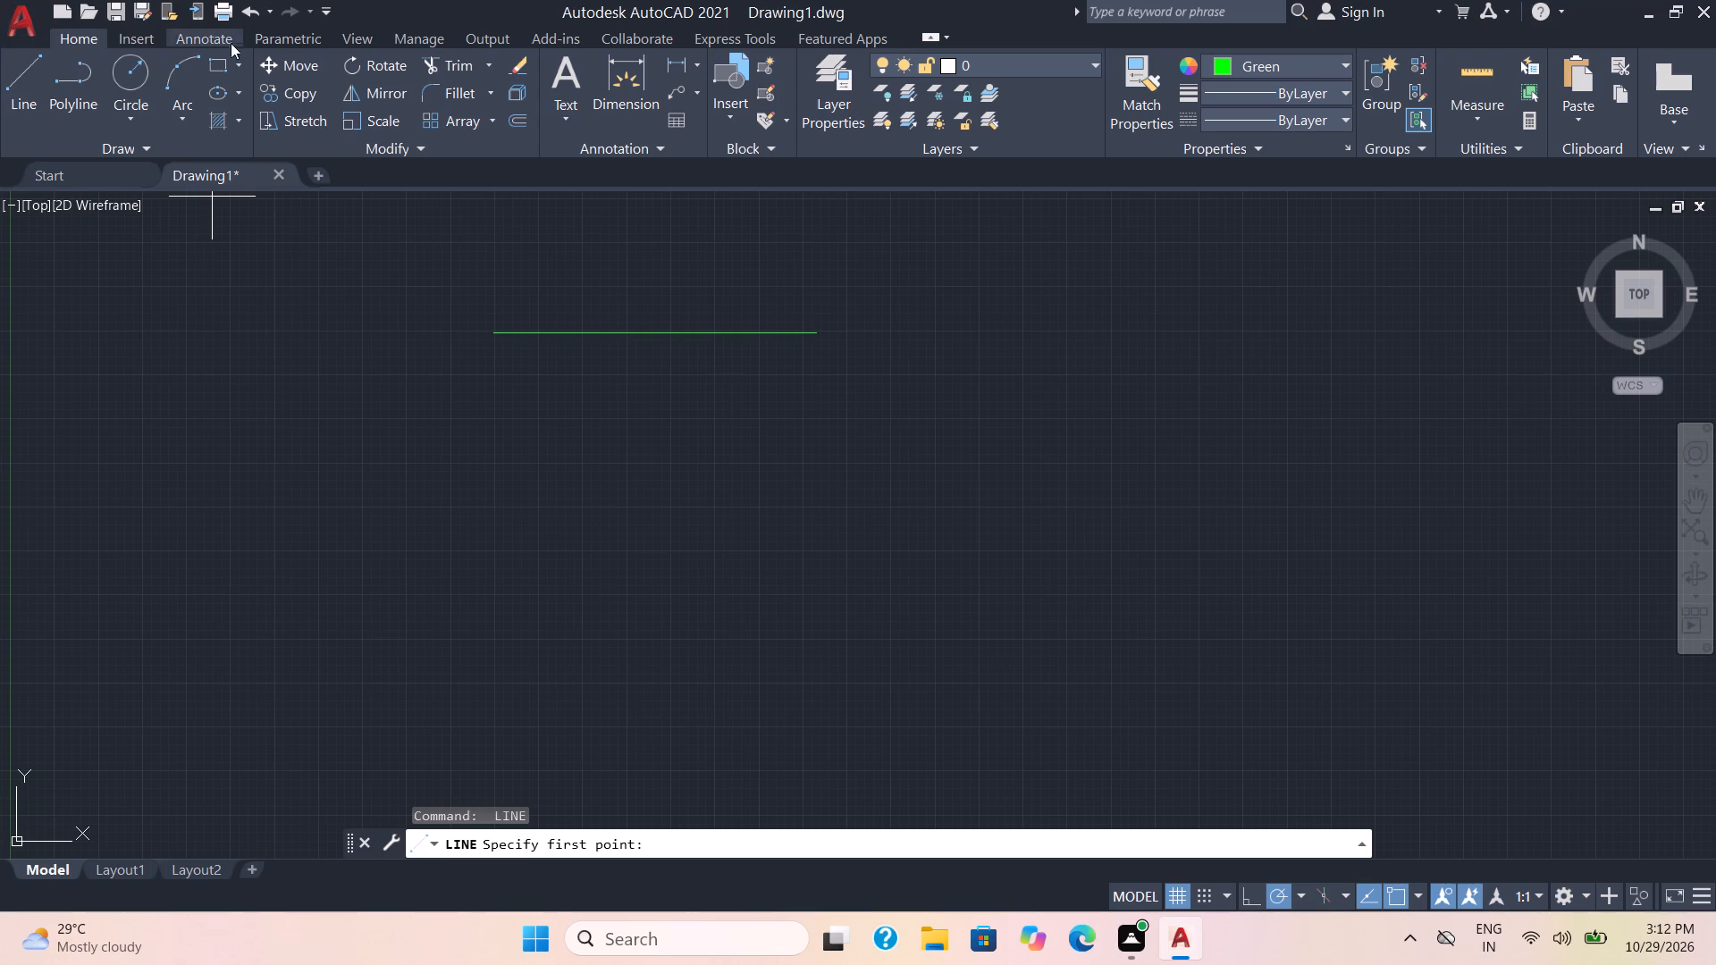
click(13, 85)
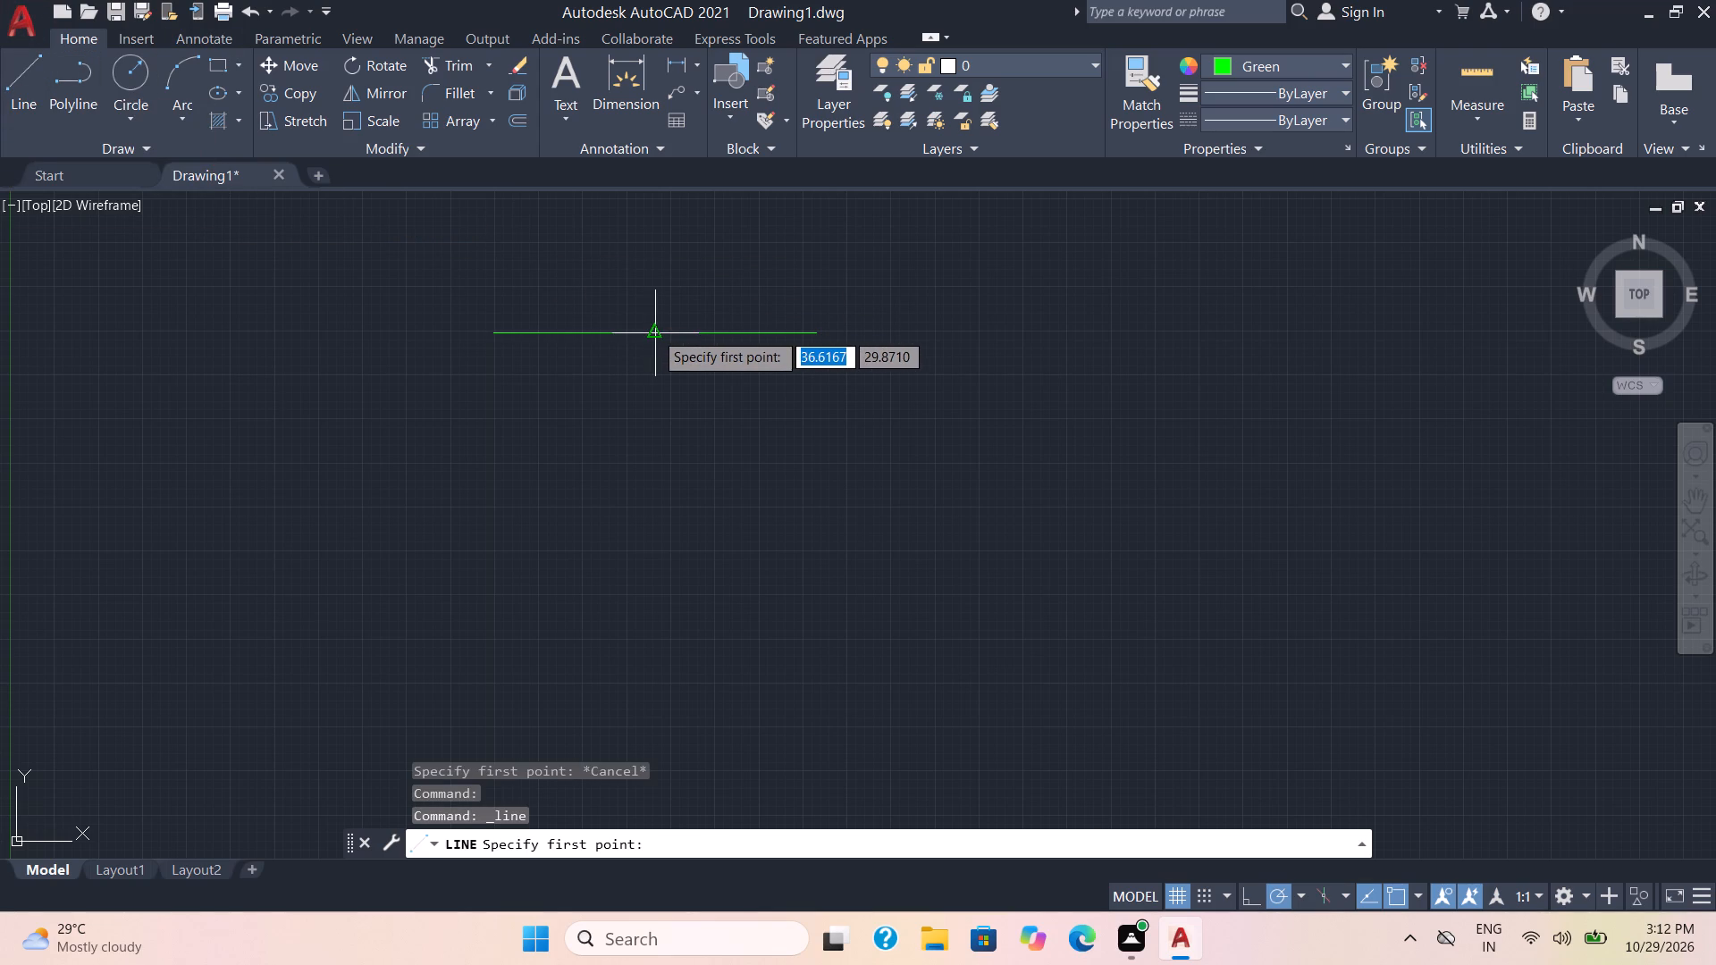
click(656, 331)
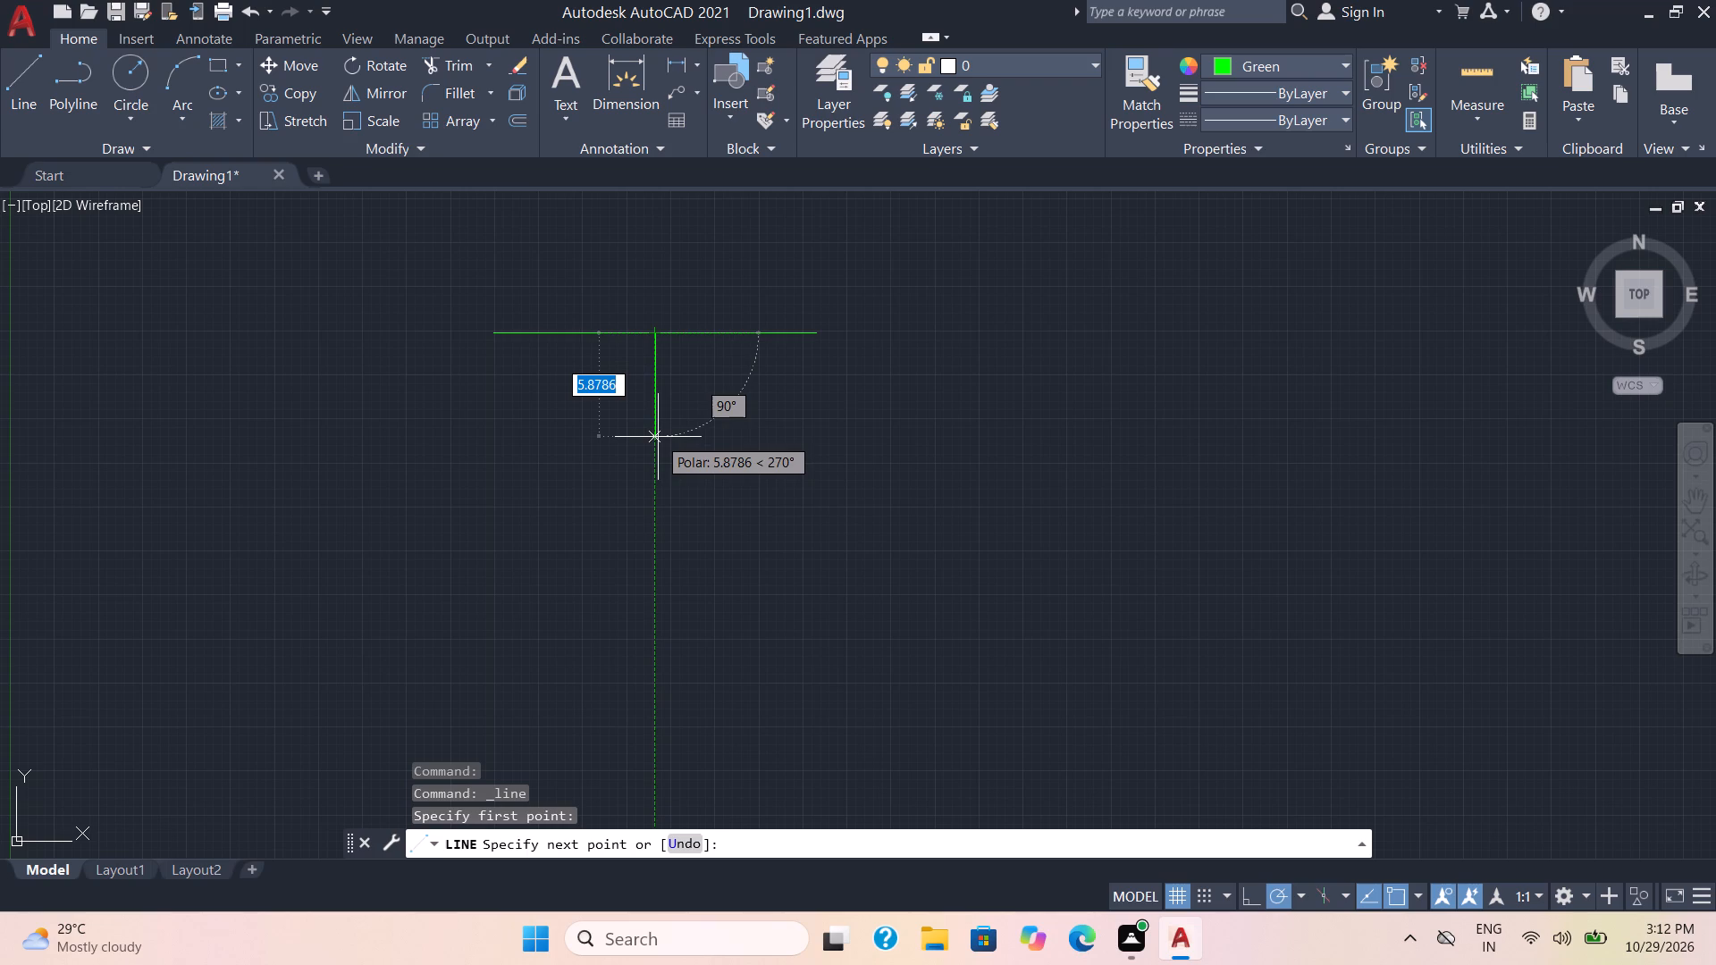
click(658, 437)
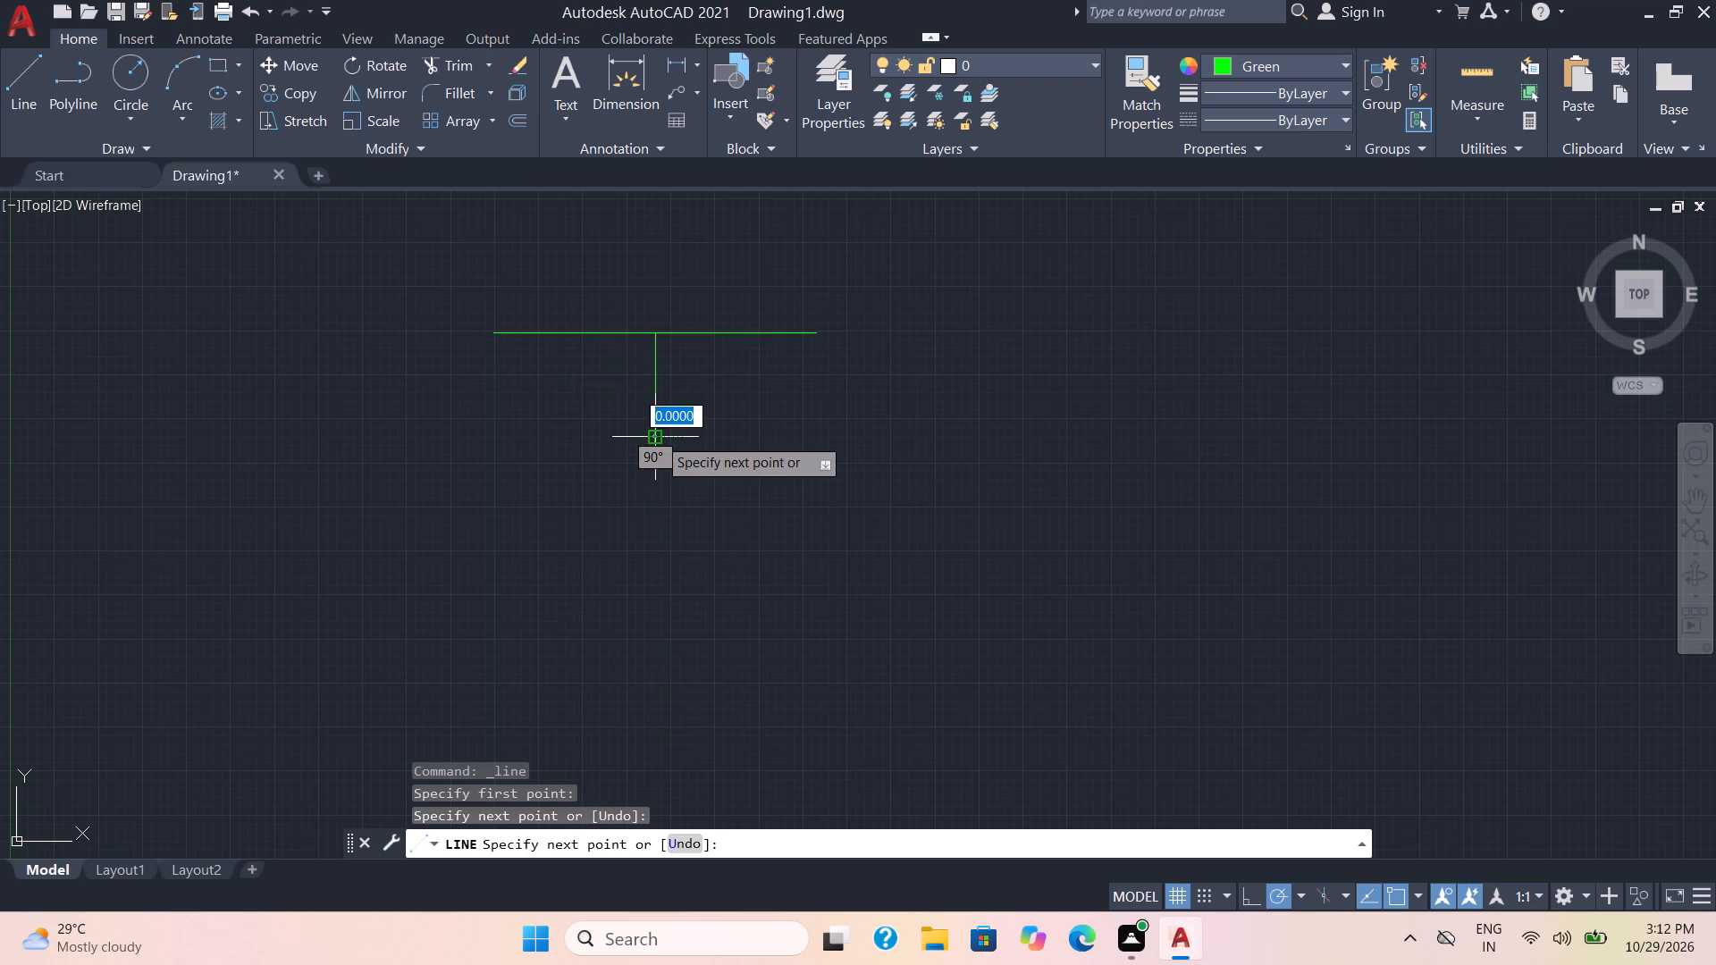
key(space)
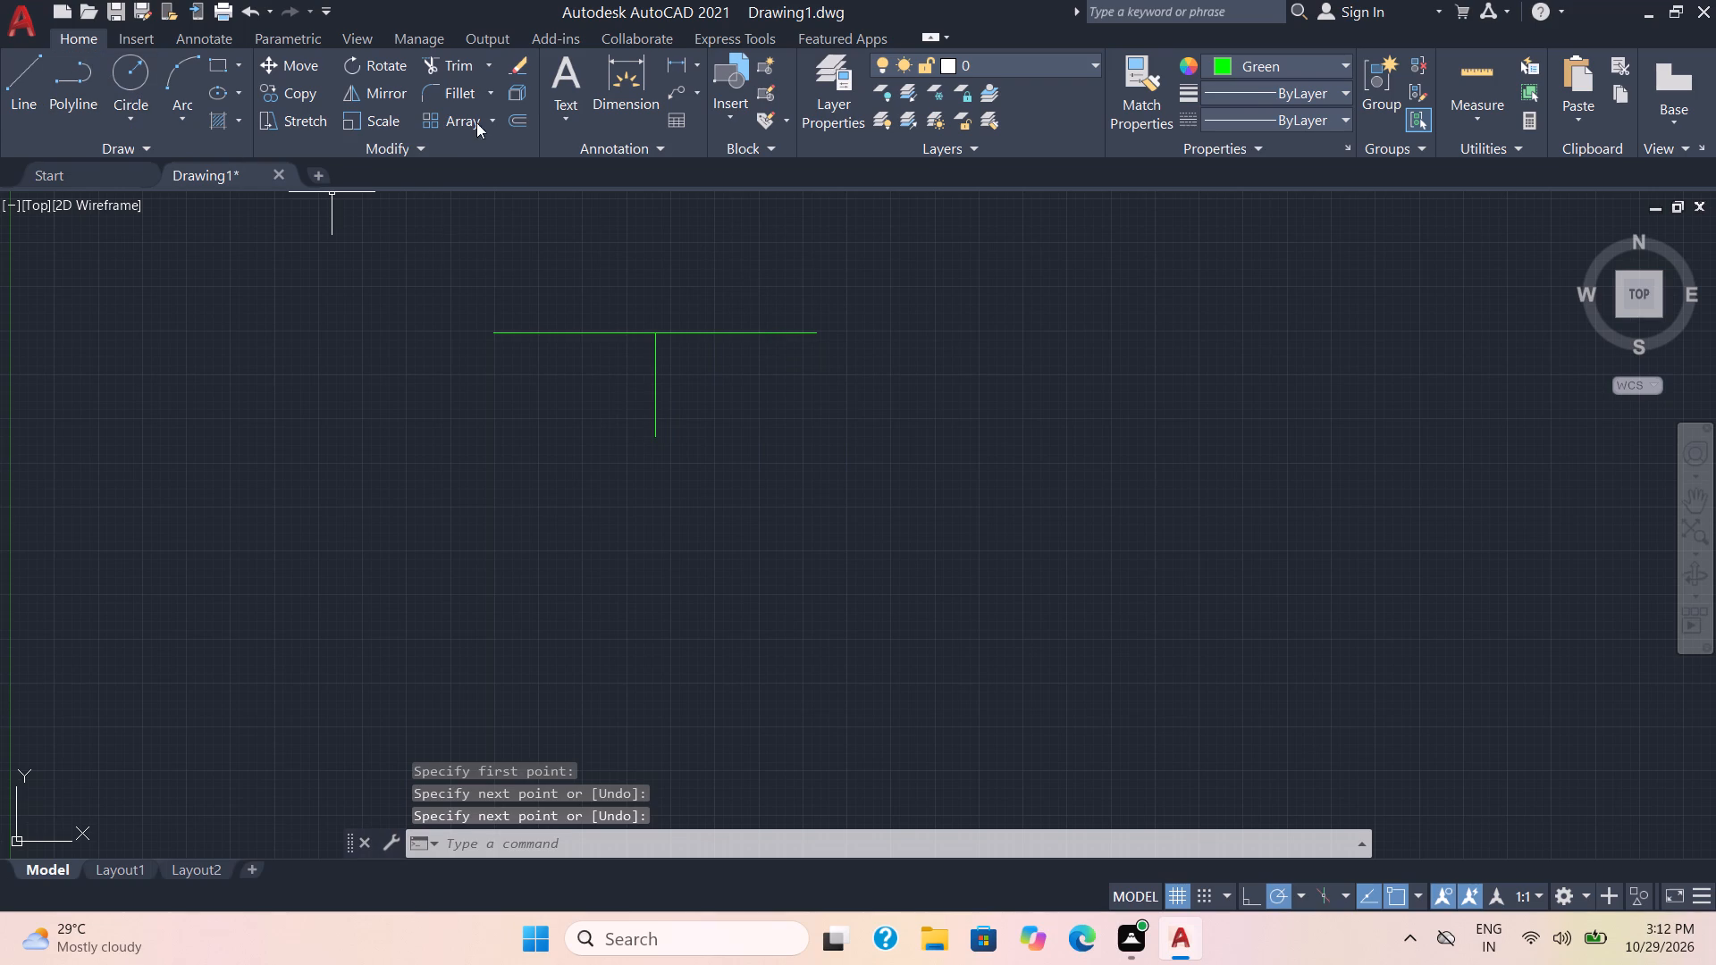
Draw a short magenta line about 1.7 mm long at 330° from the lower end of the vertical line.
click(1281, 63)
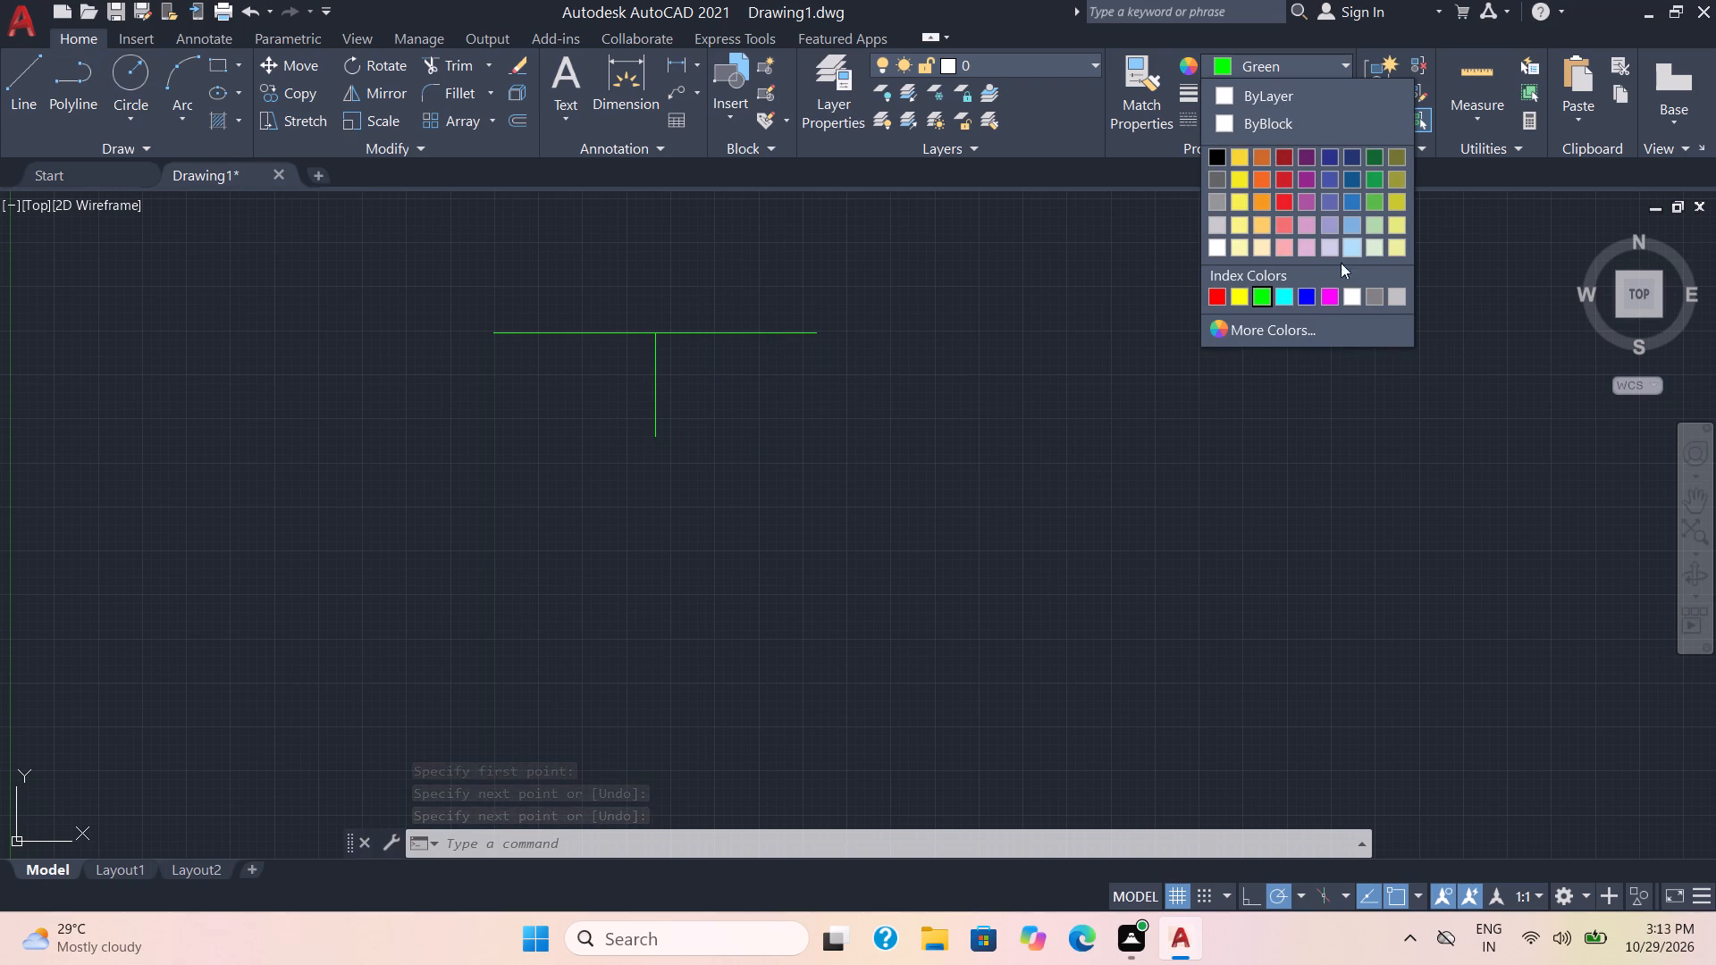
click(1330, 295)
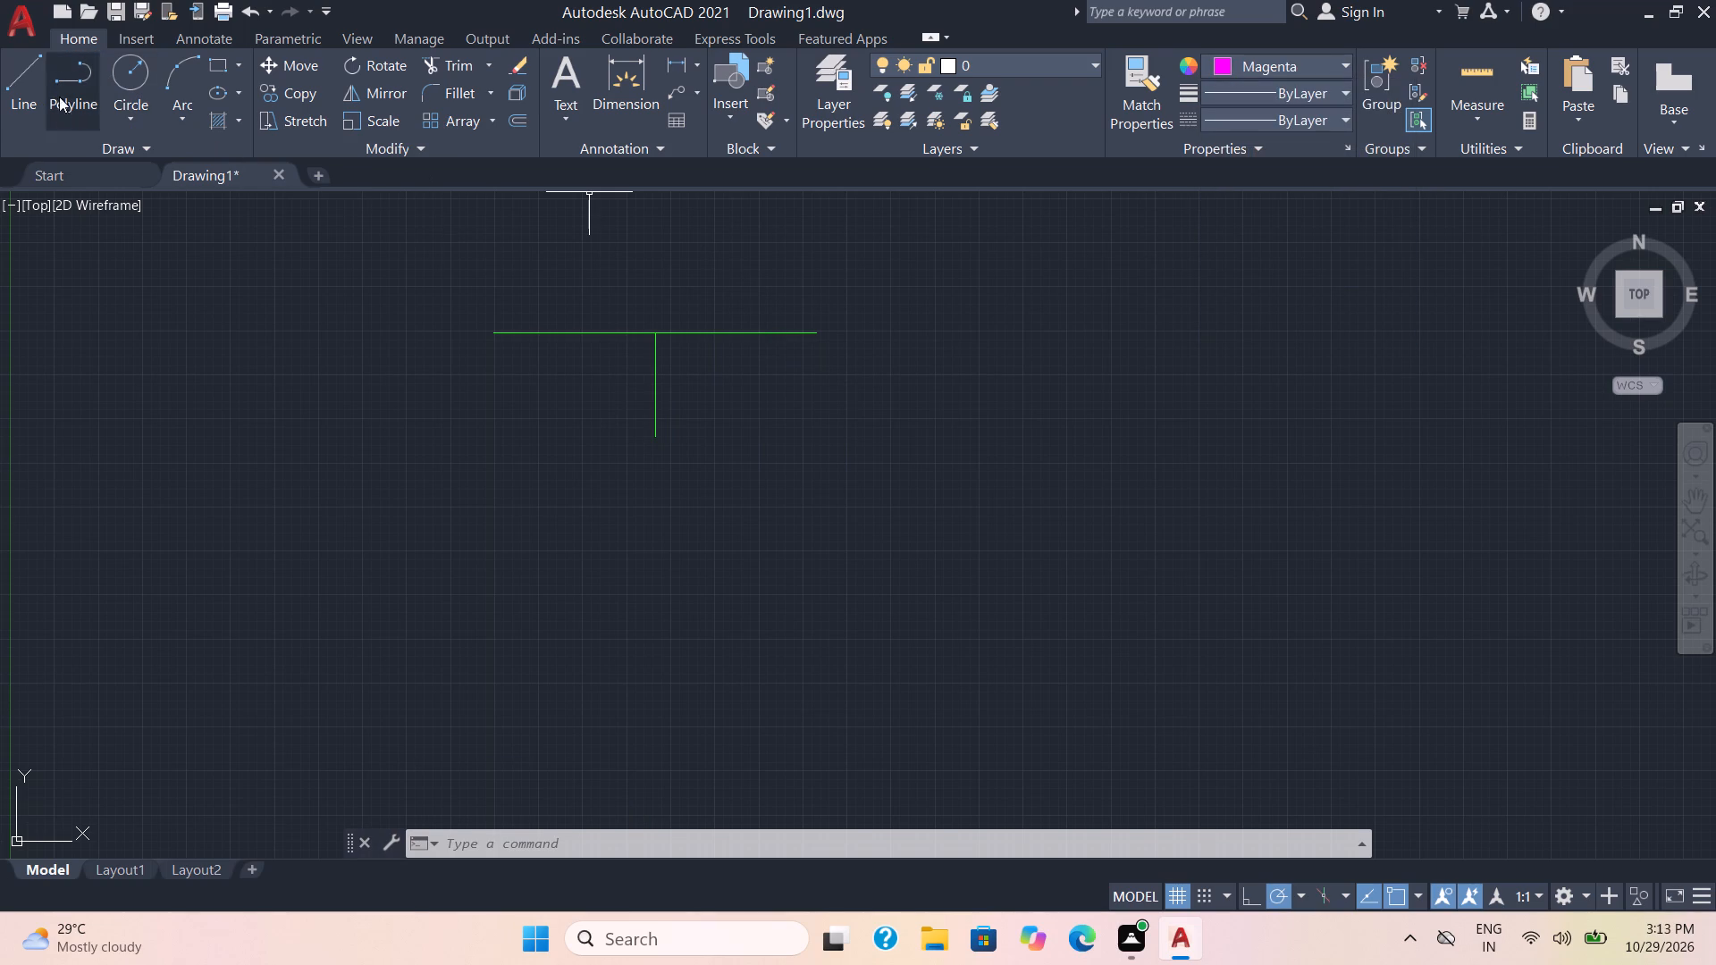
click(27, 73)
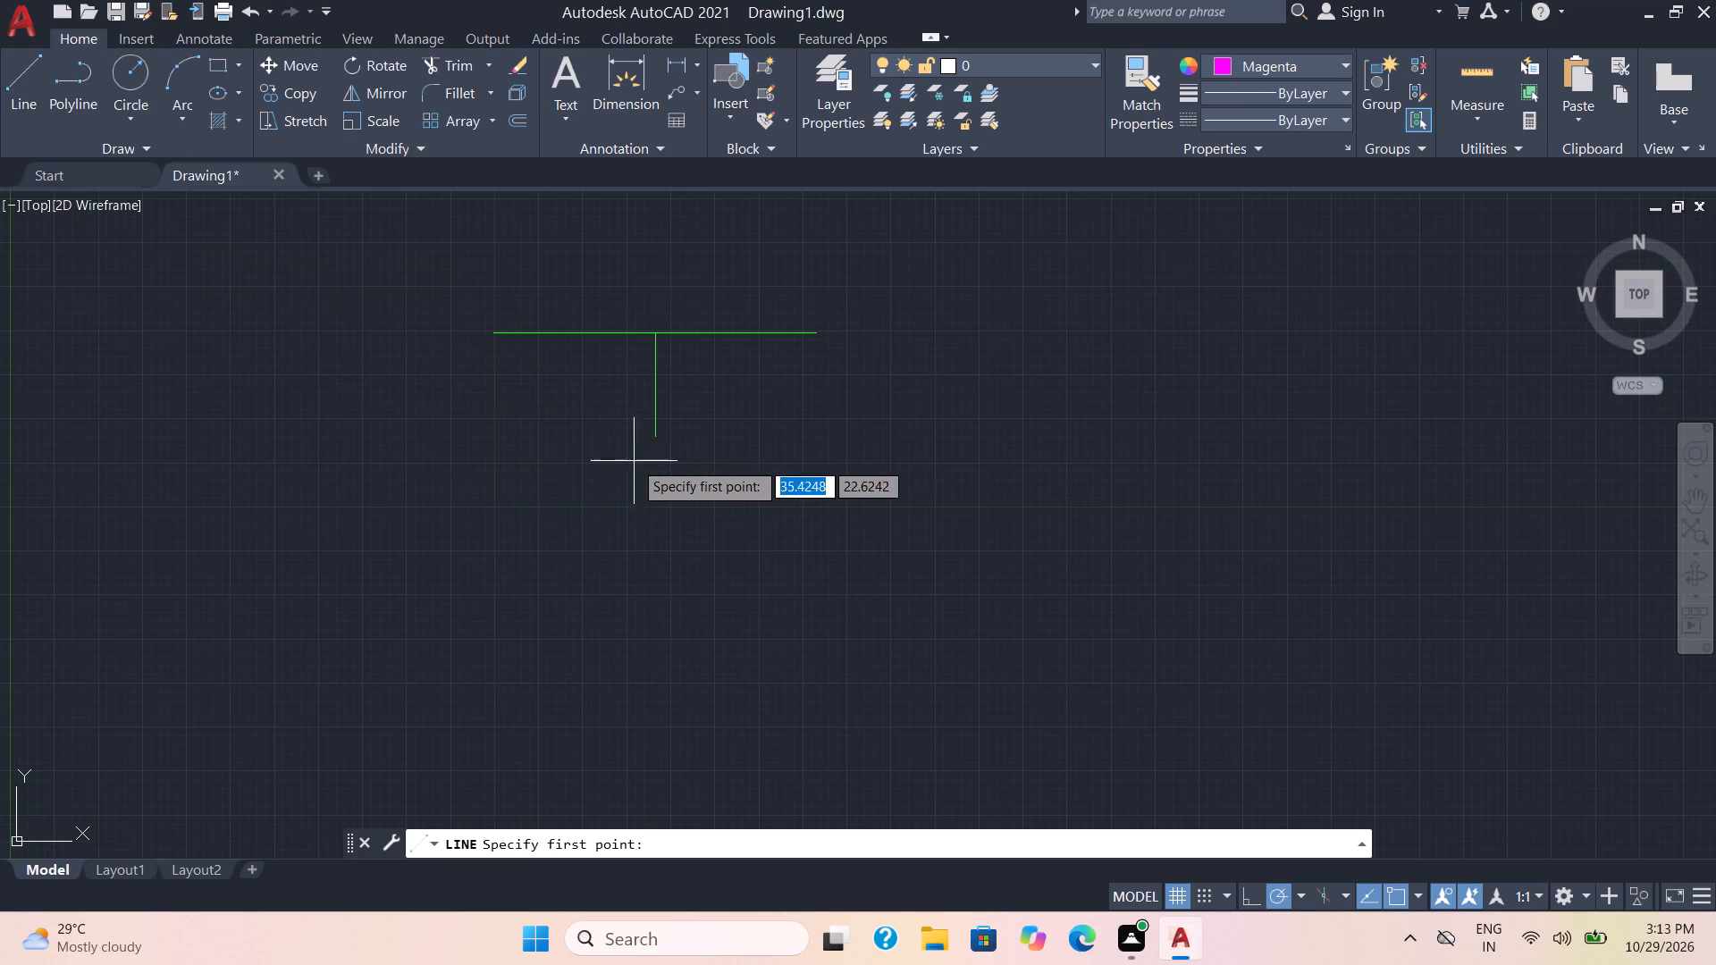
click(656, 439)
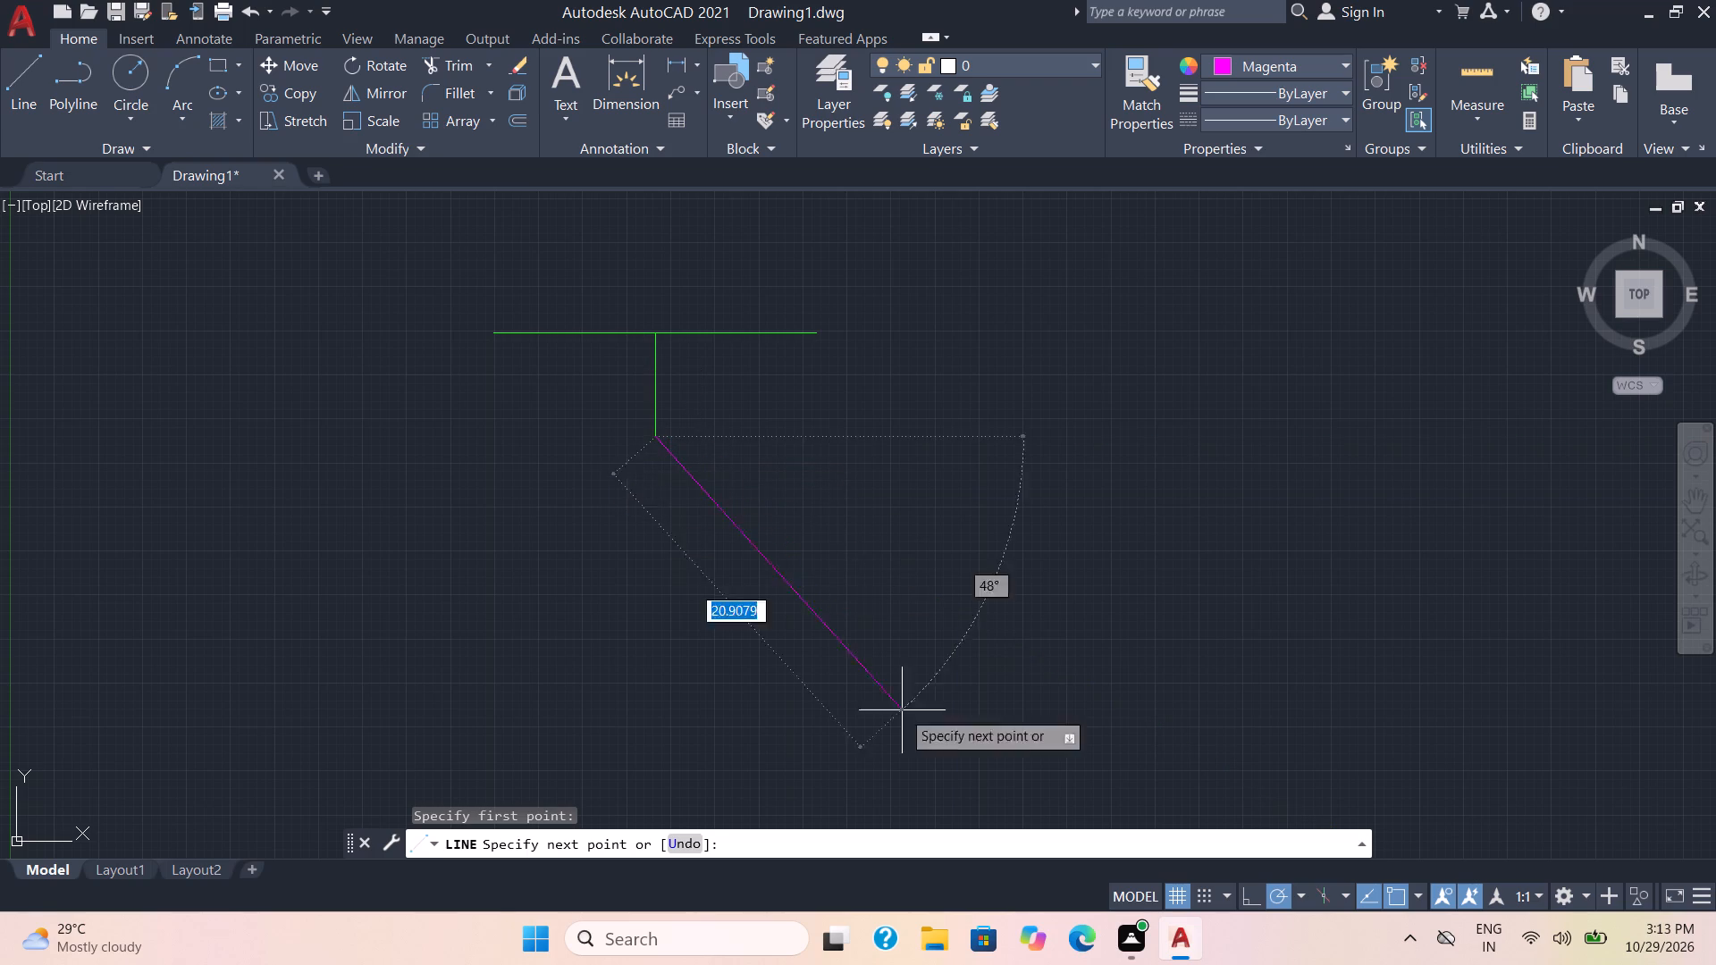
click(1305, 893)
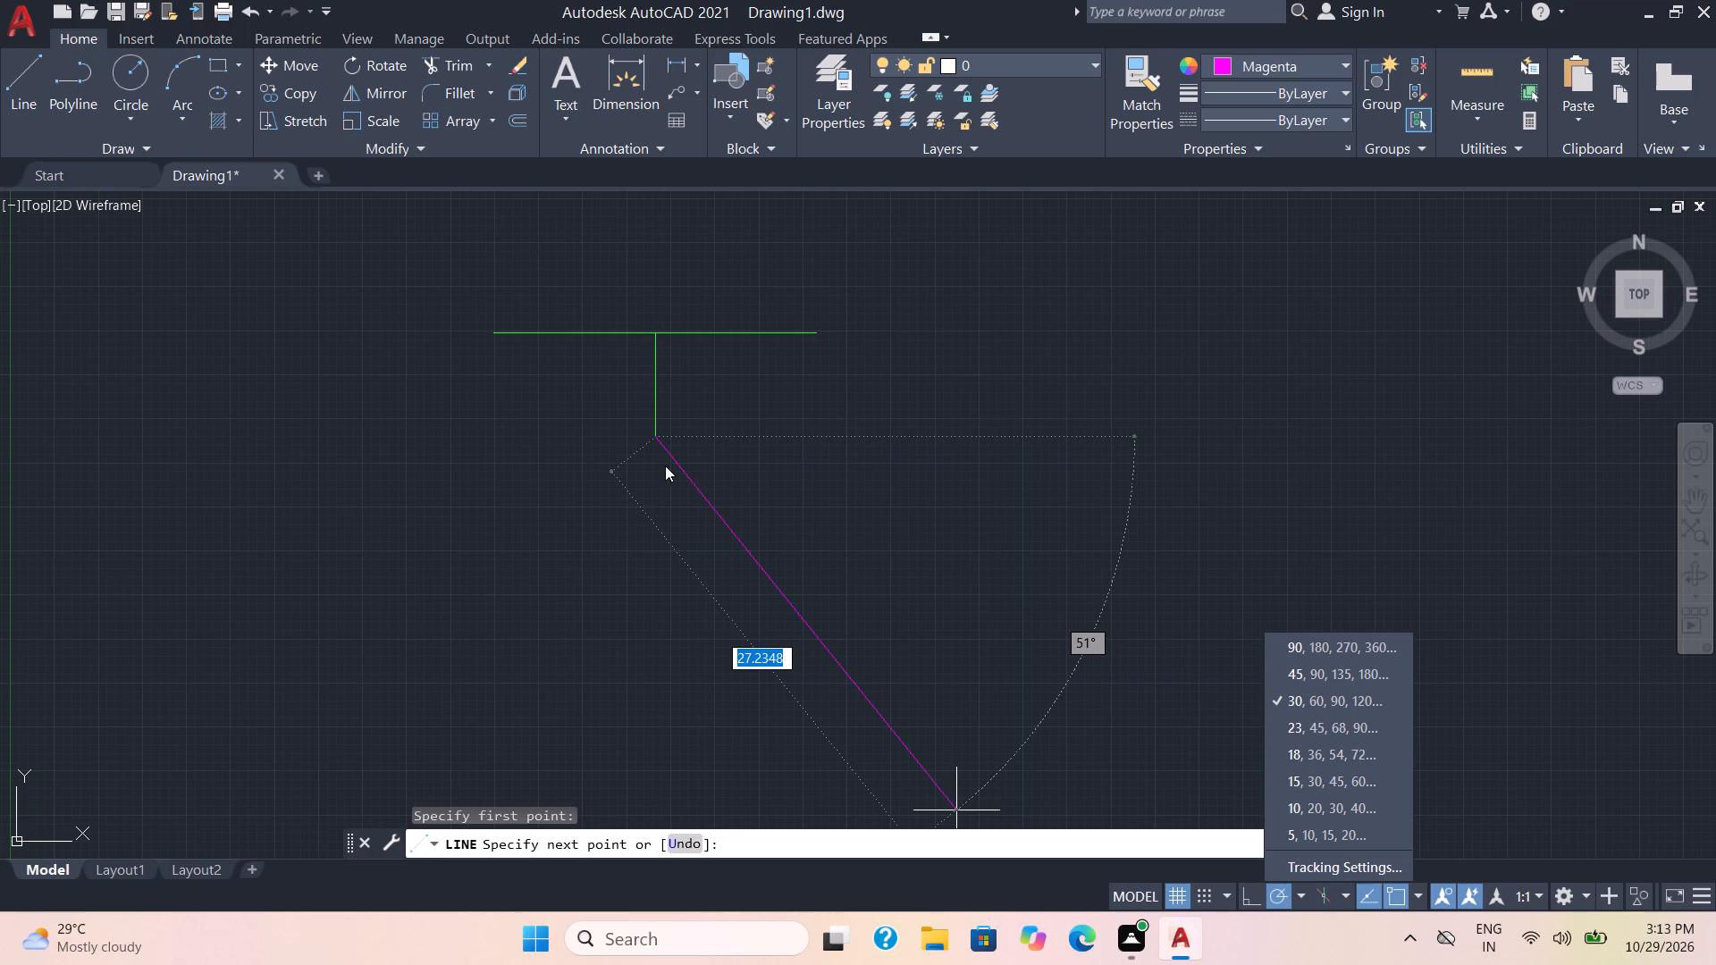
click(1181, 554)
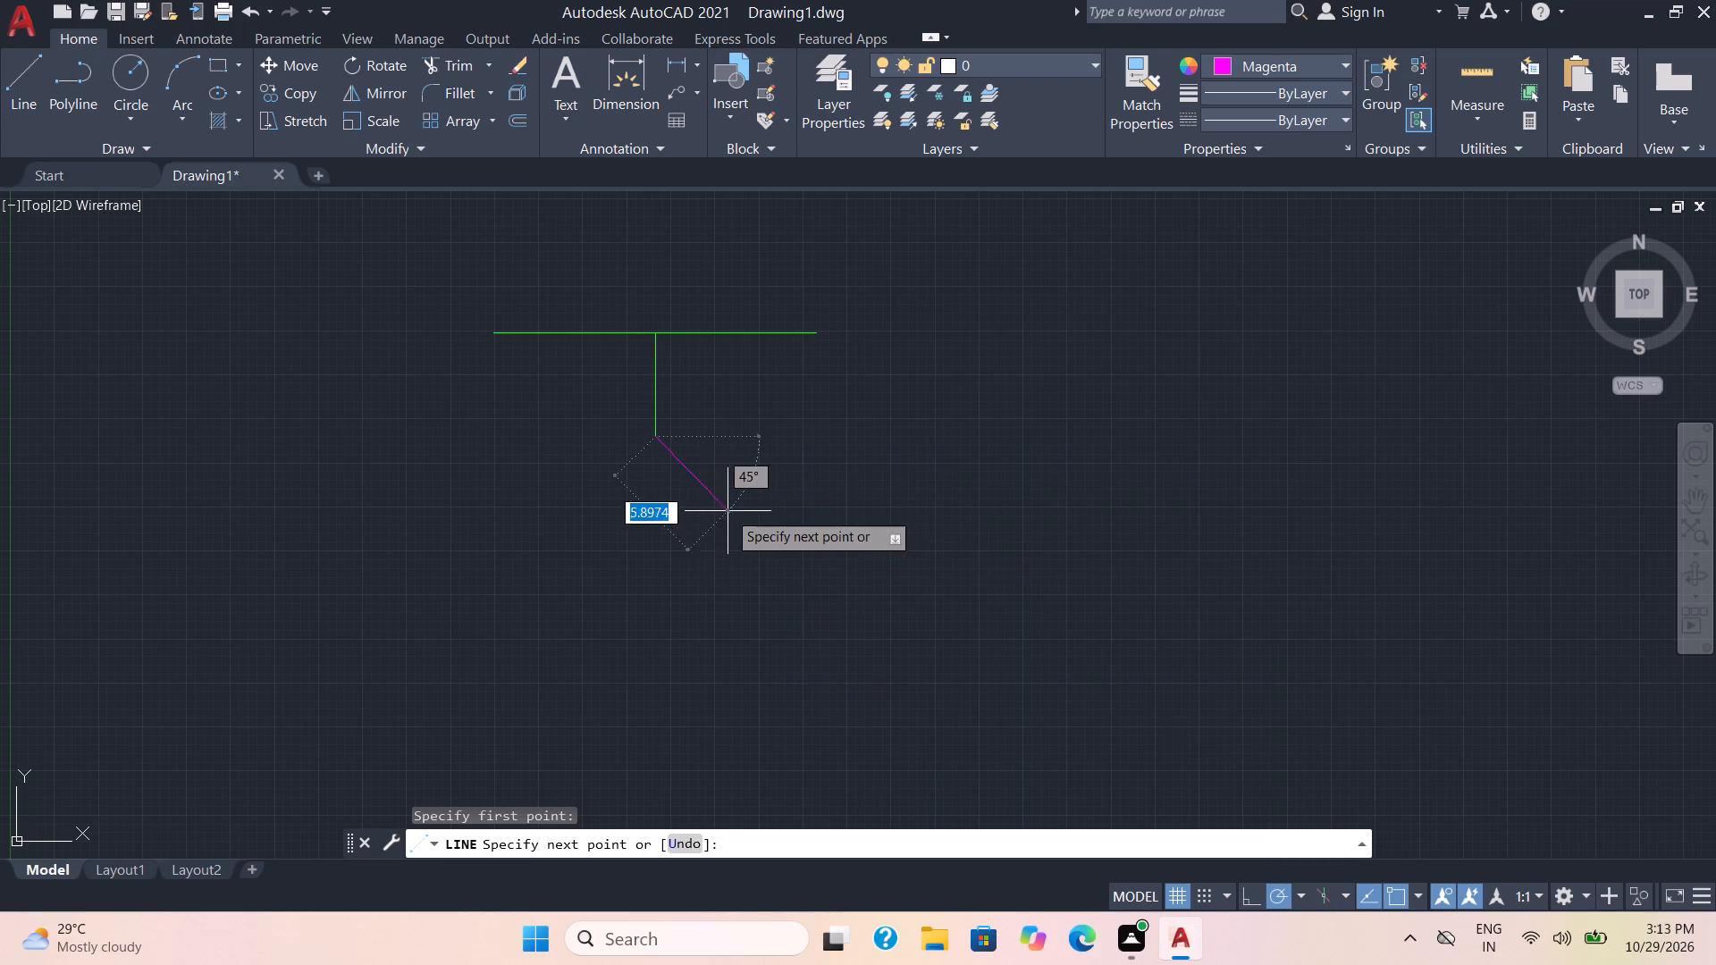
click(678, 456)
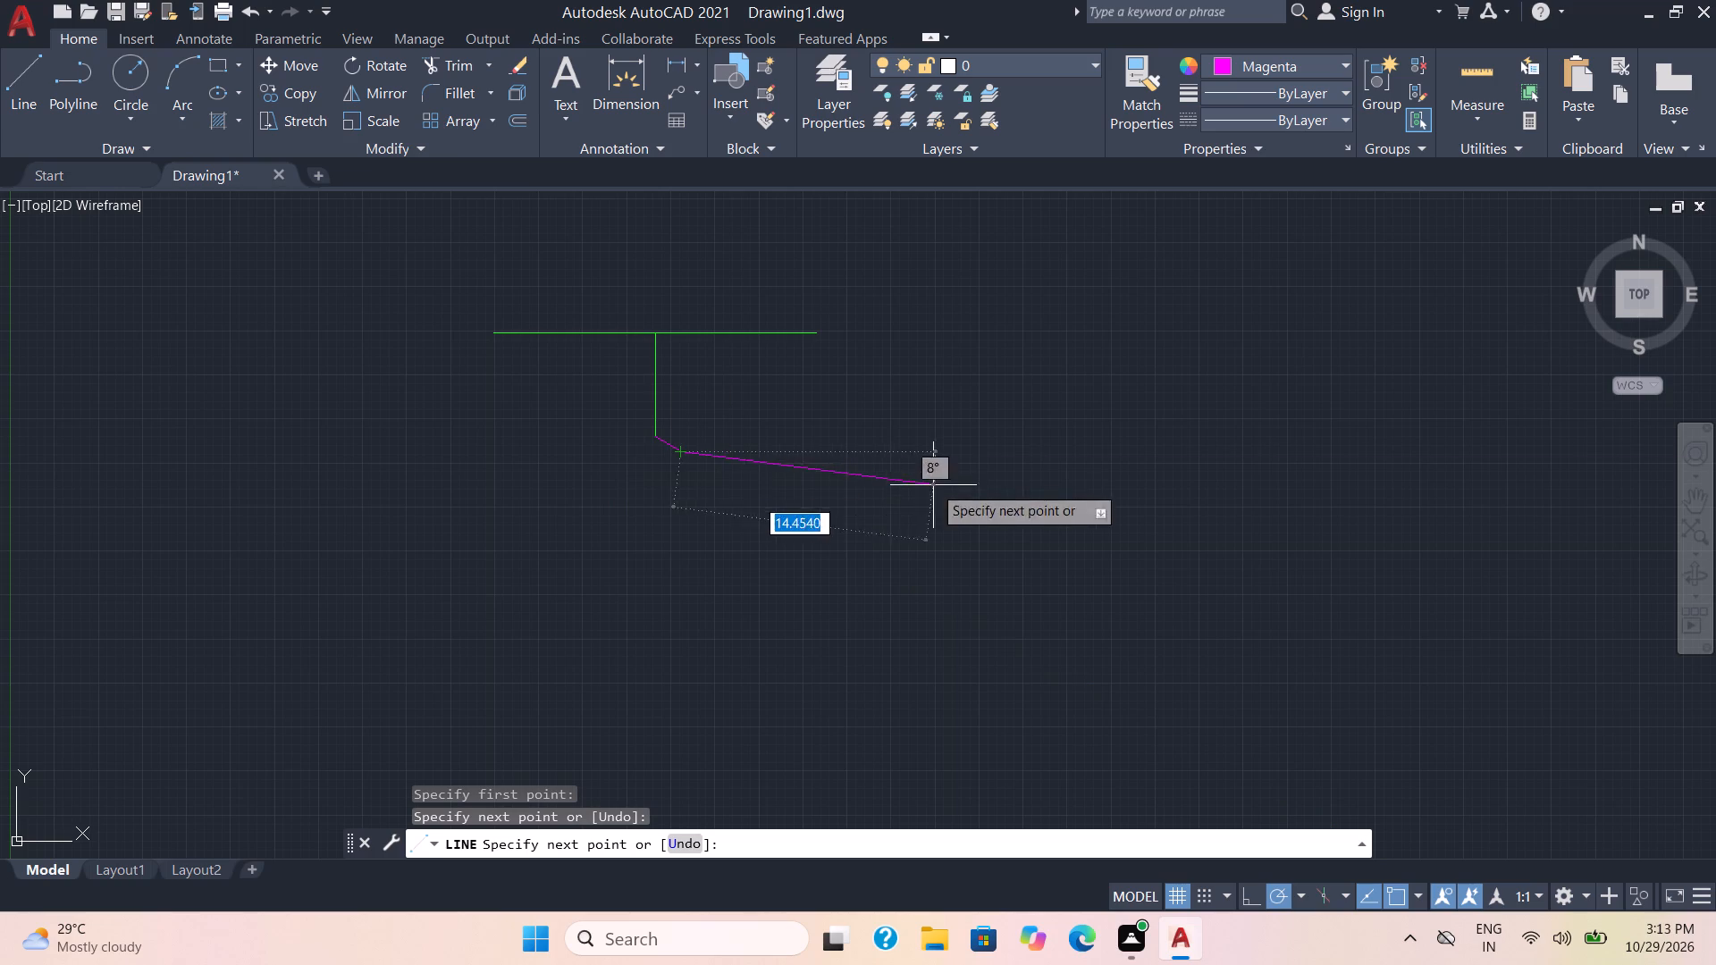
key(space)
Mirror the short magenta line about the vertical line's axis, keeping the source object.
click(677, 449)
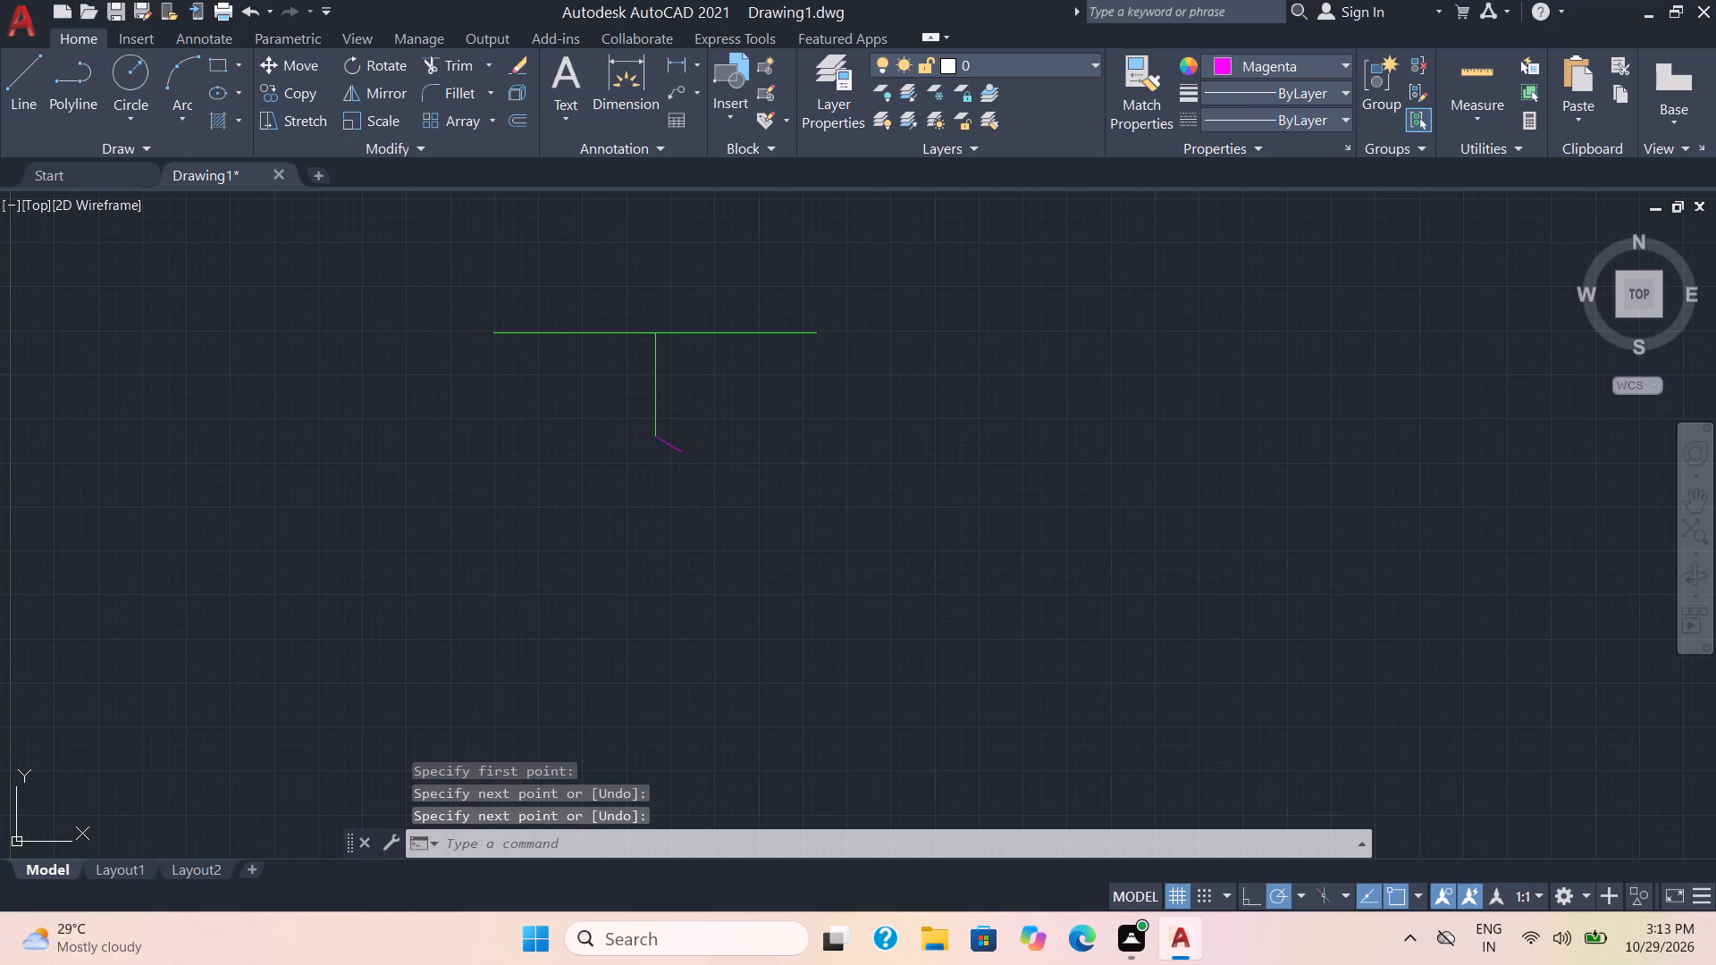
click(361, 88)
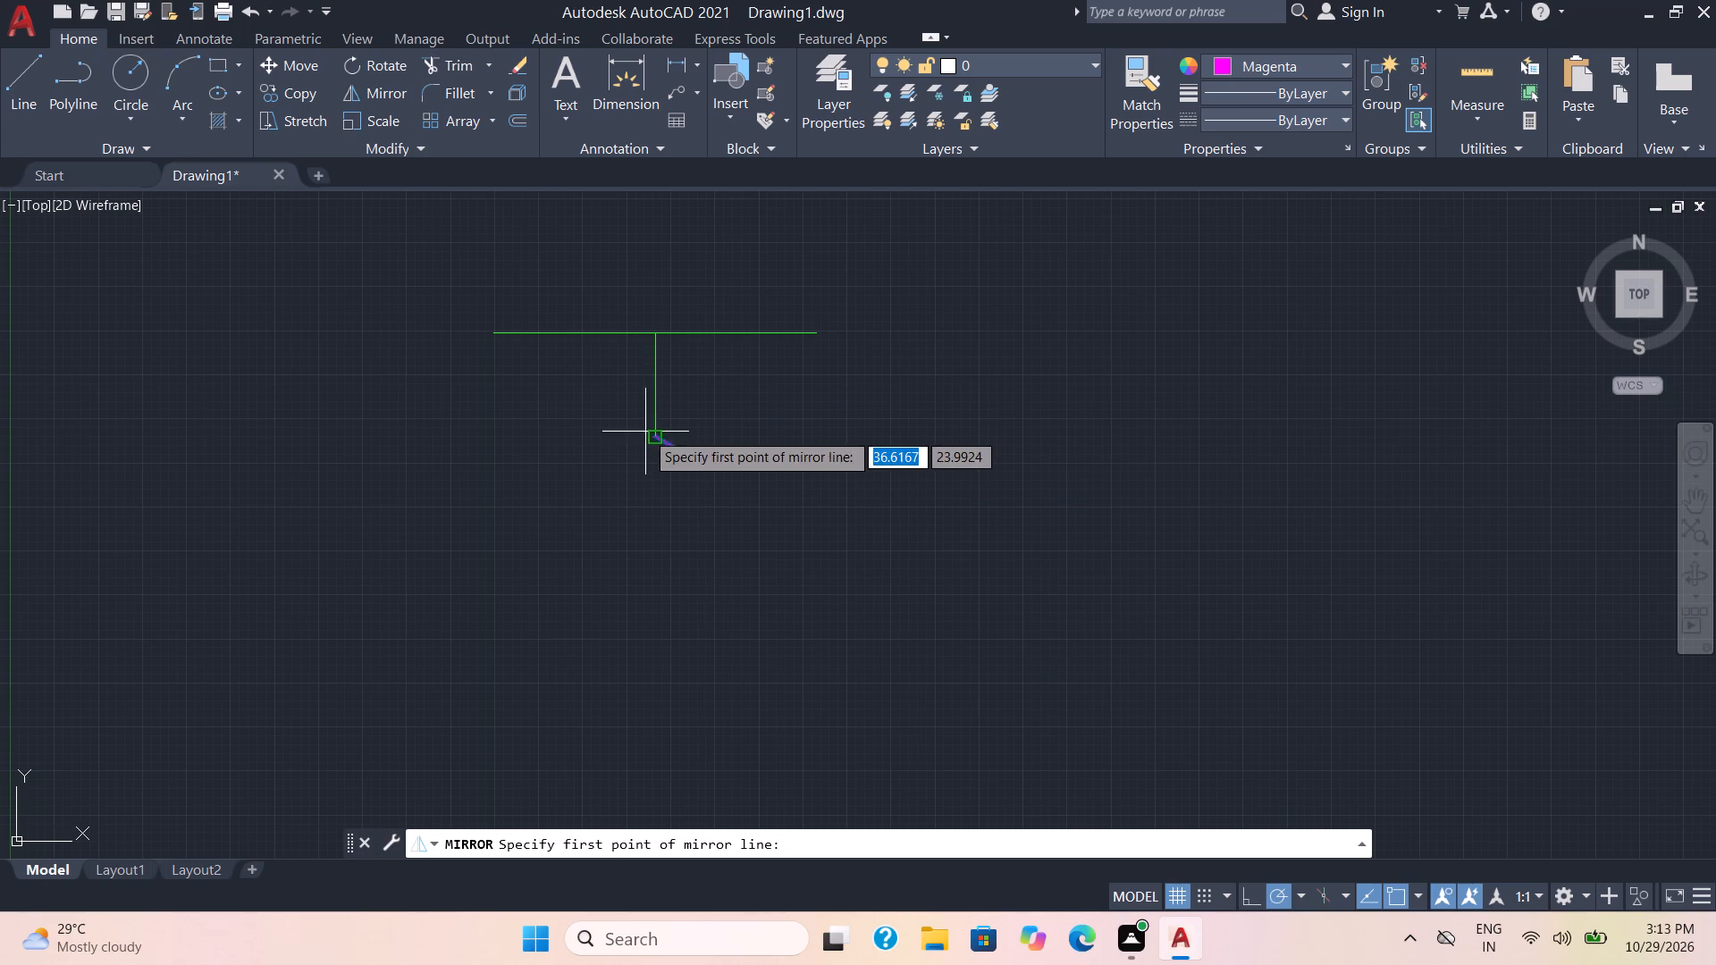
click(657, 432)
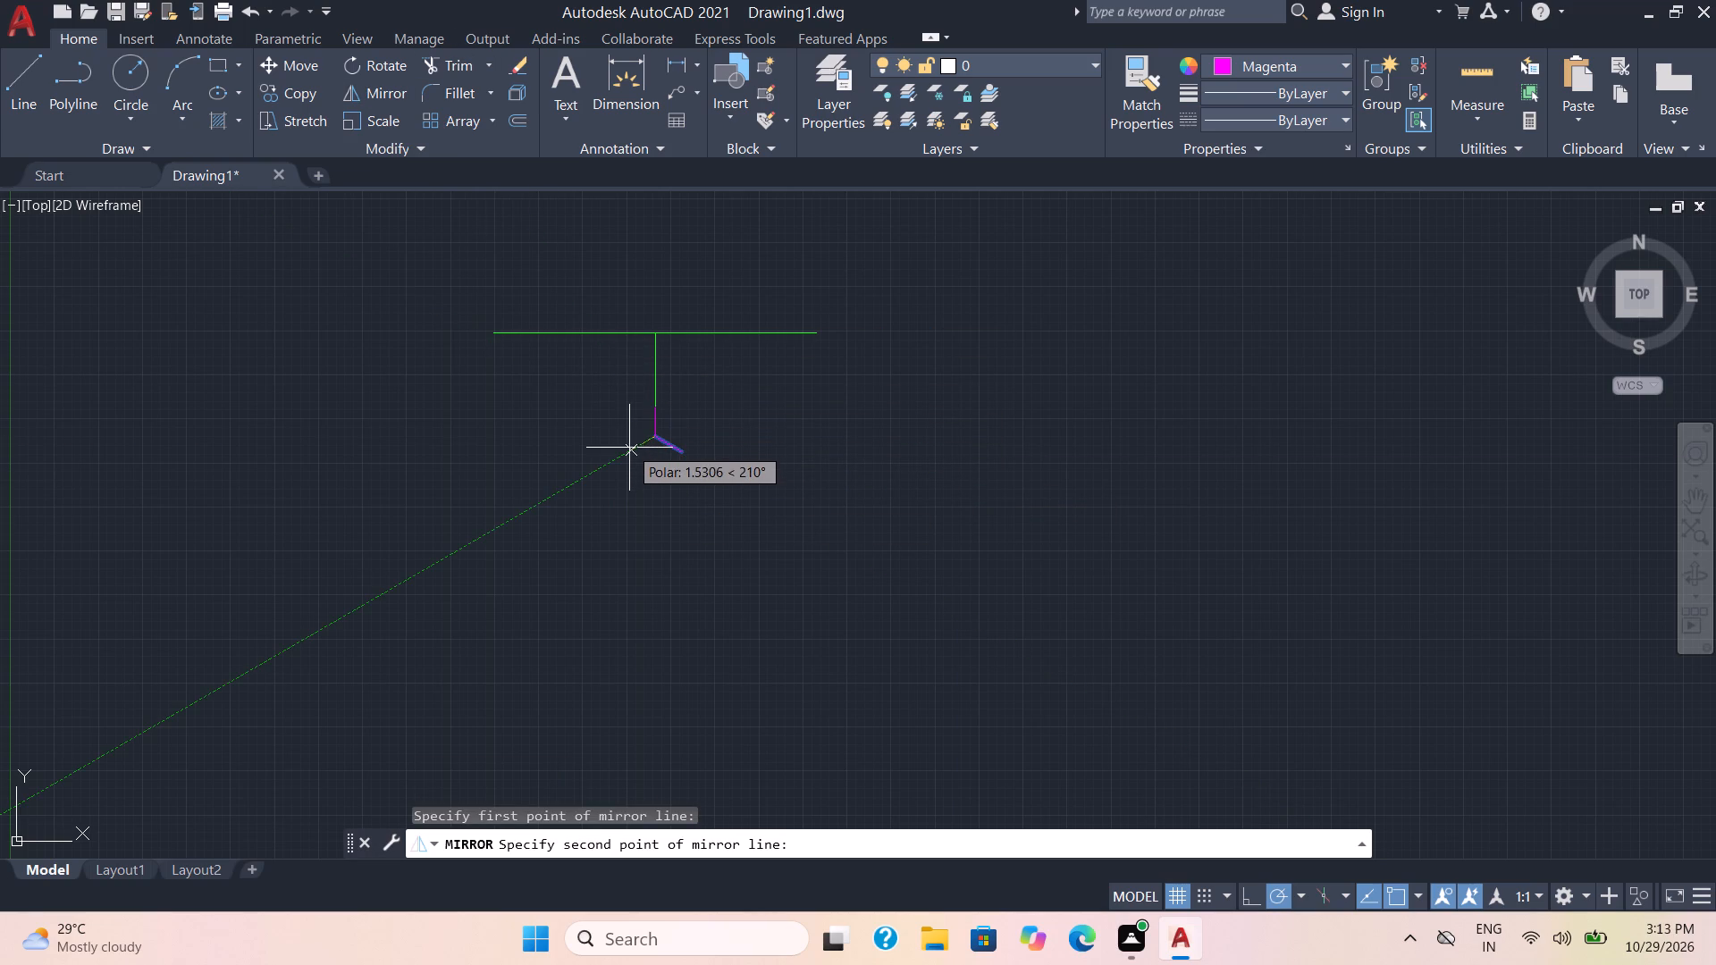
click(662, 497)
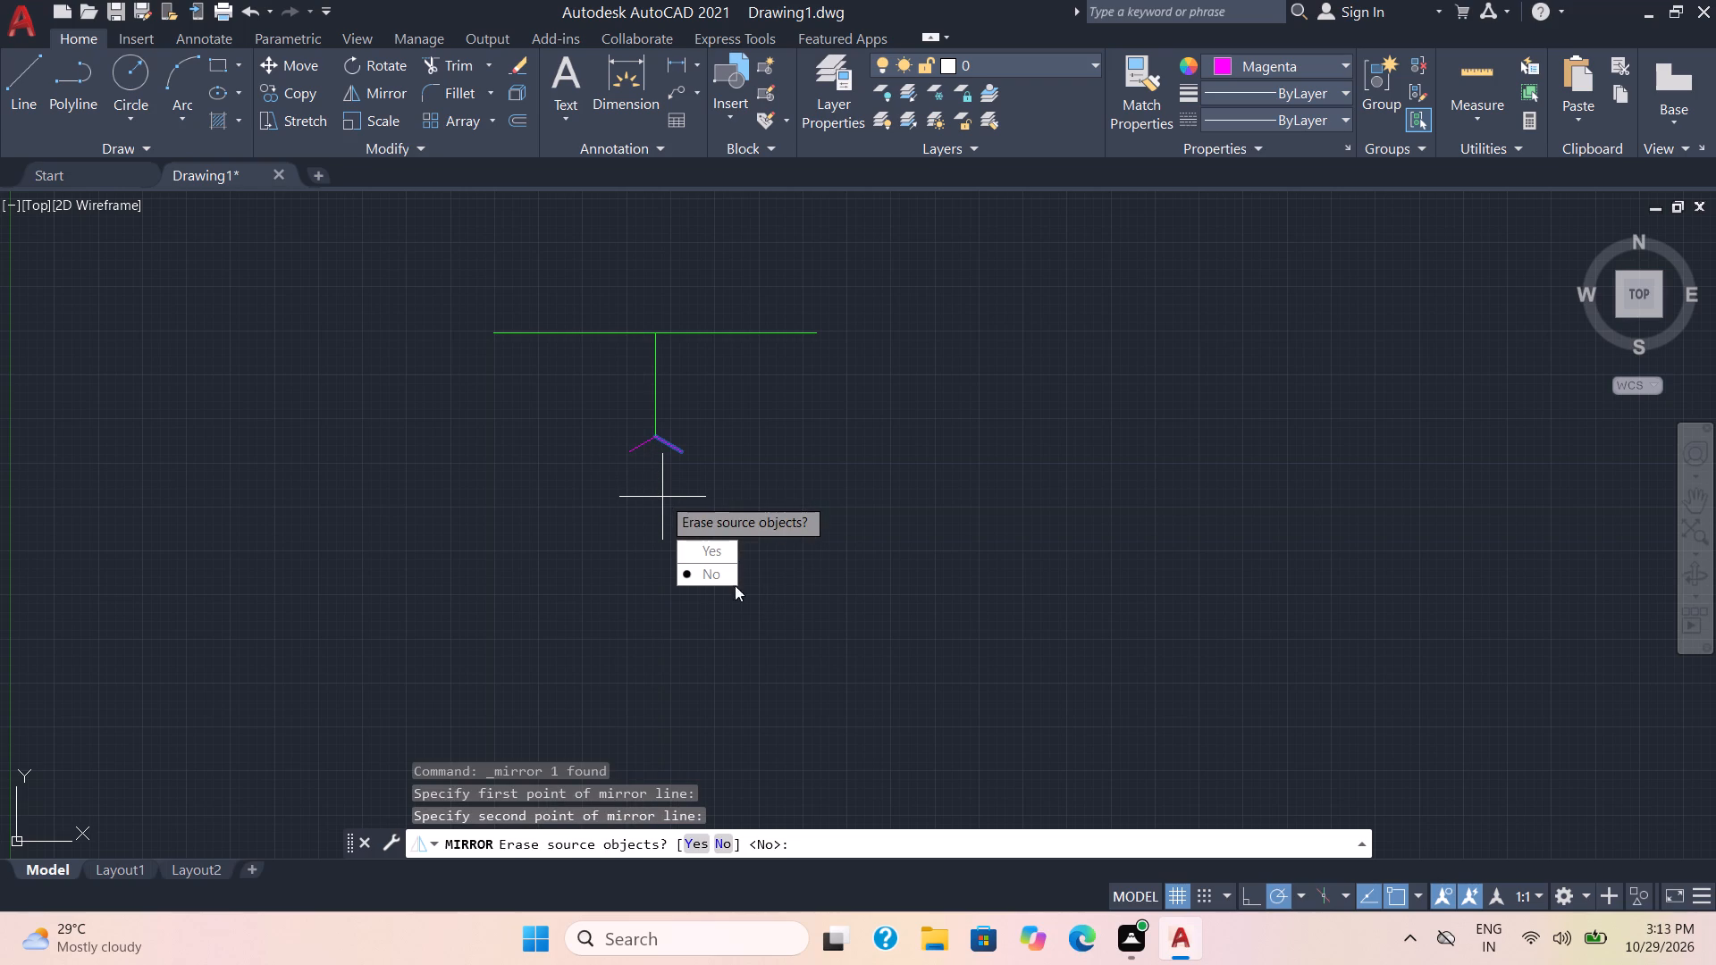
drag(704, 579, 662, 497)
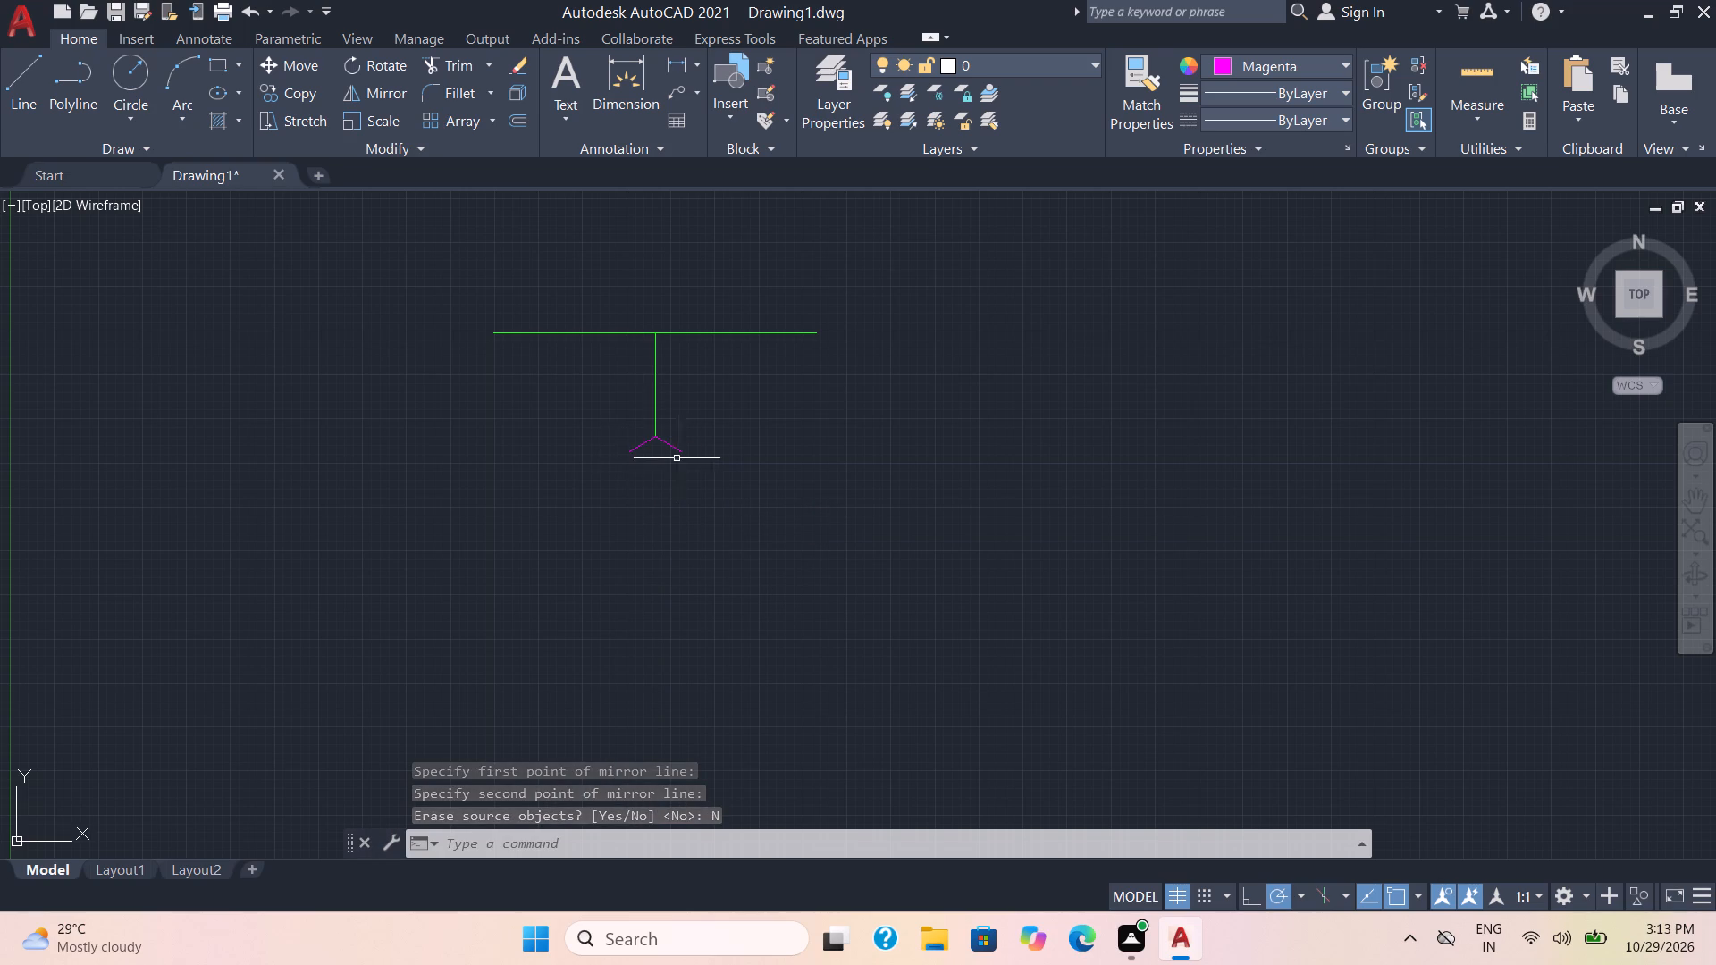
Copy the magenta chevron straight down by about 1.2 mm, using its apex as the base point.
click(672, 445)
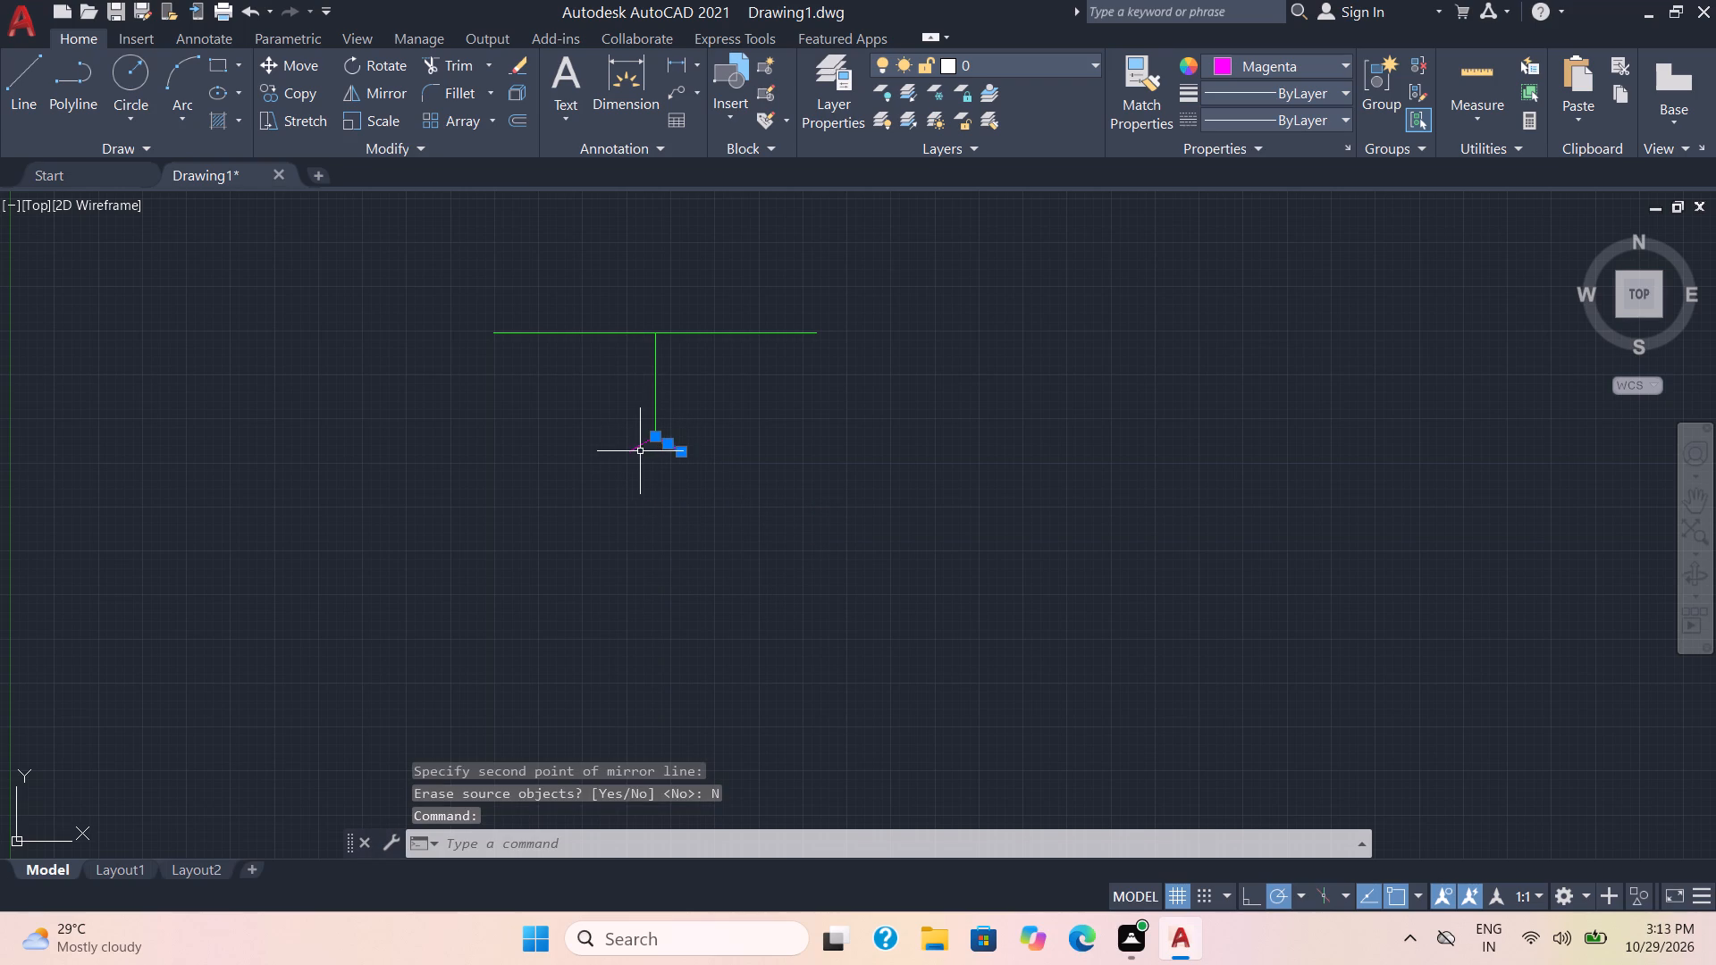
click(637, 446)
click(310, 95)
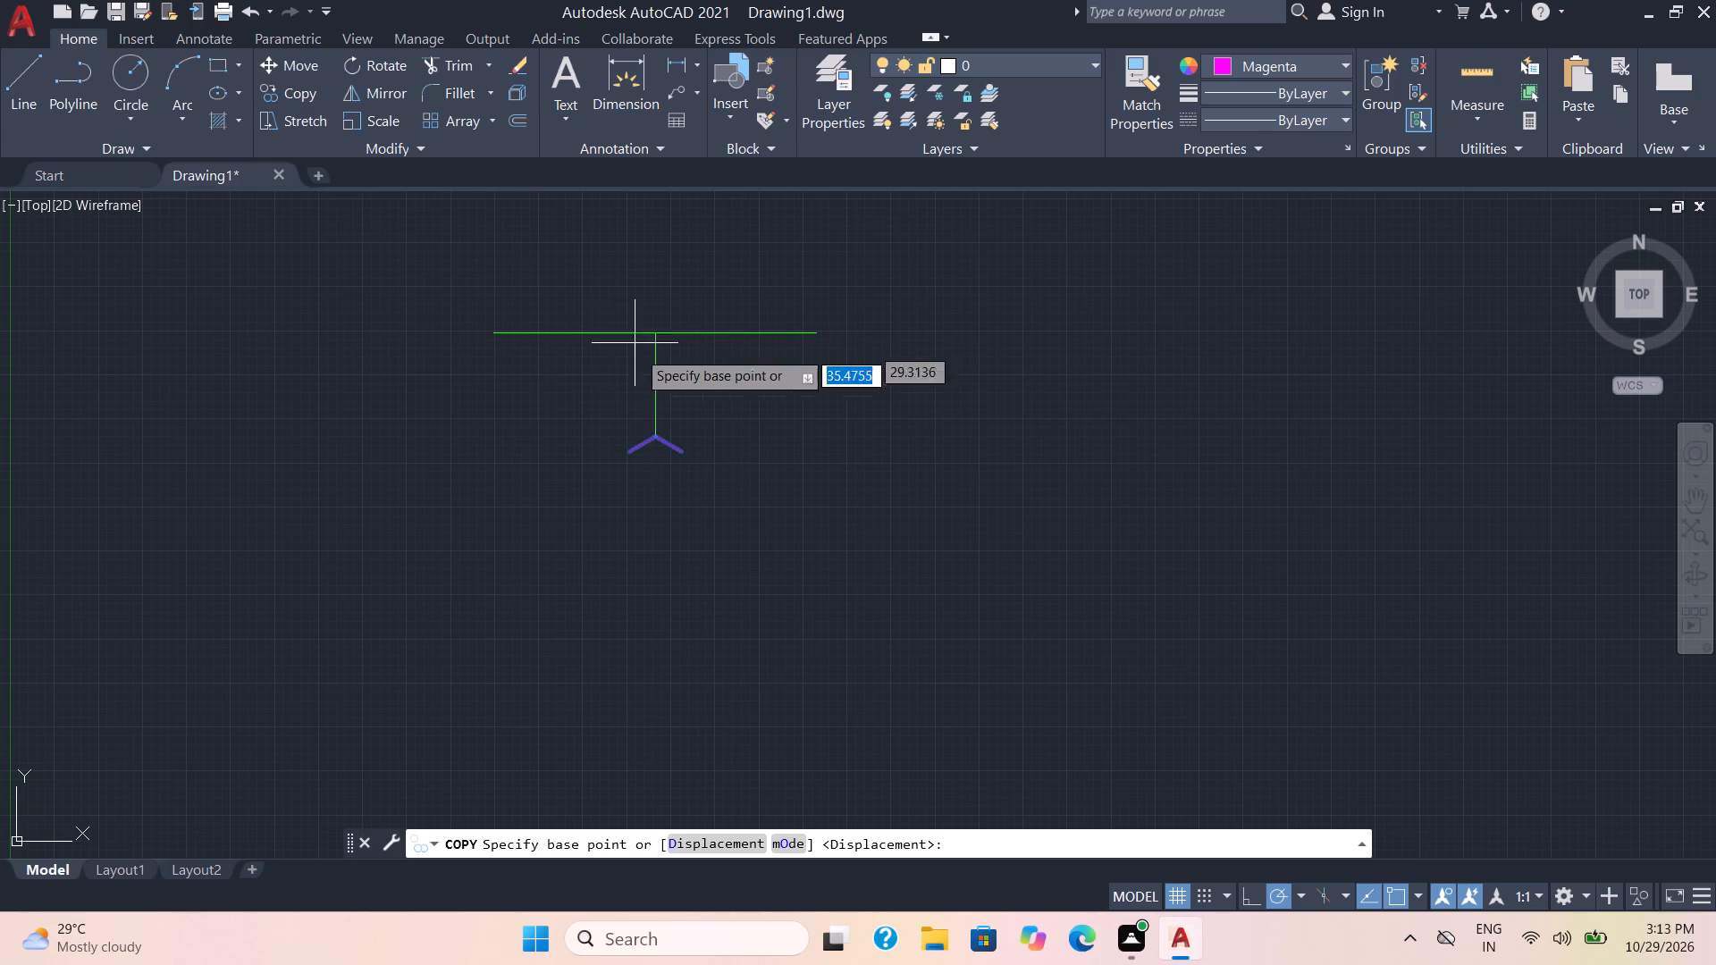
click(659, 436)
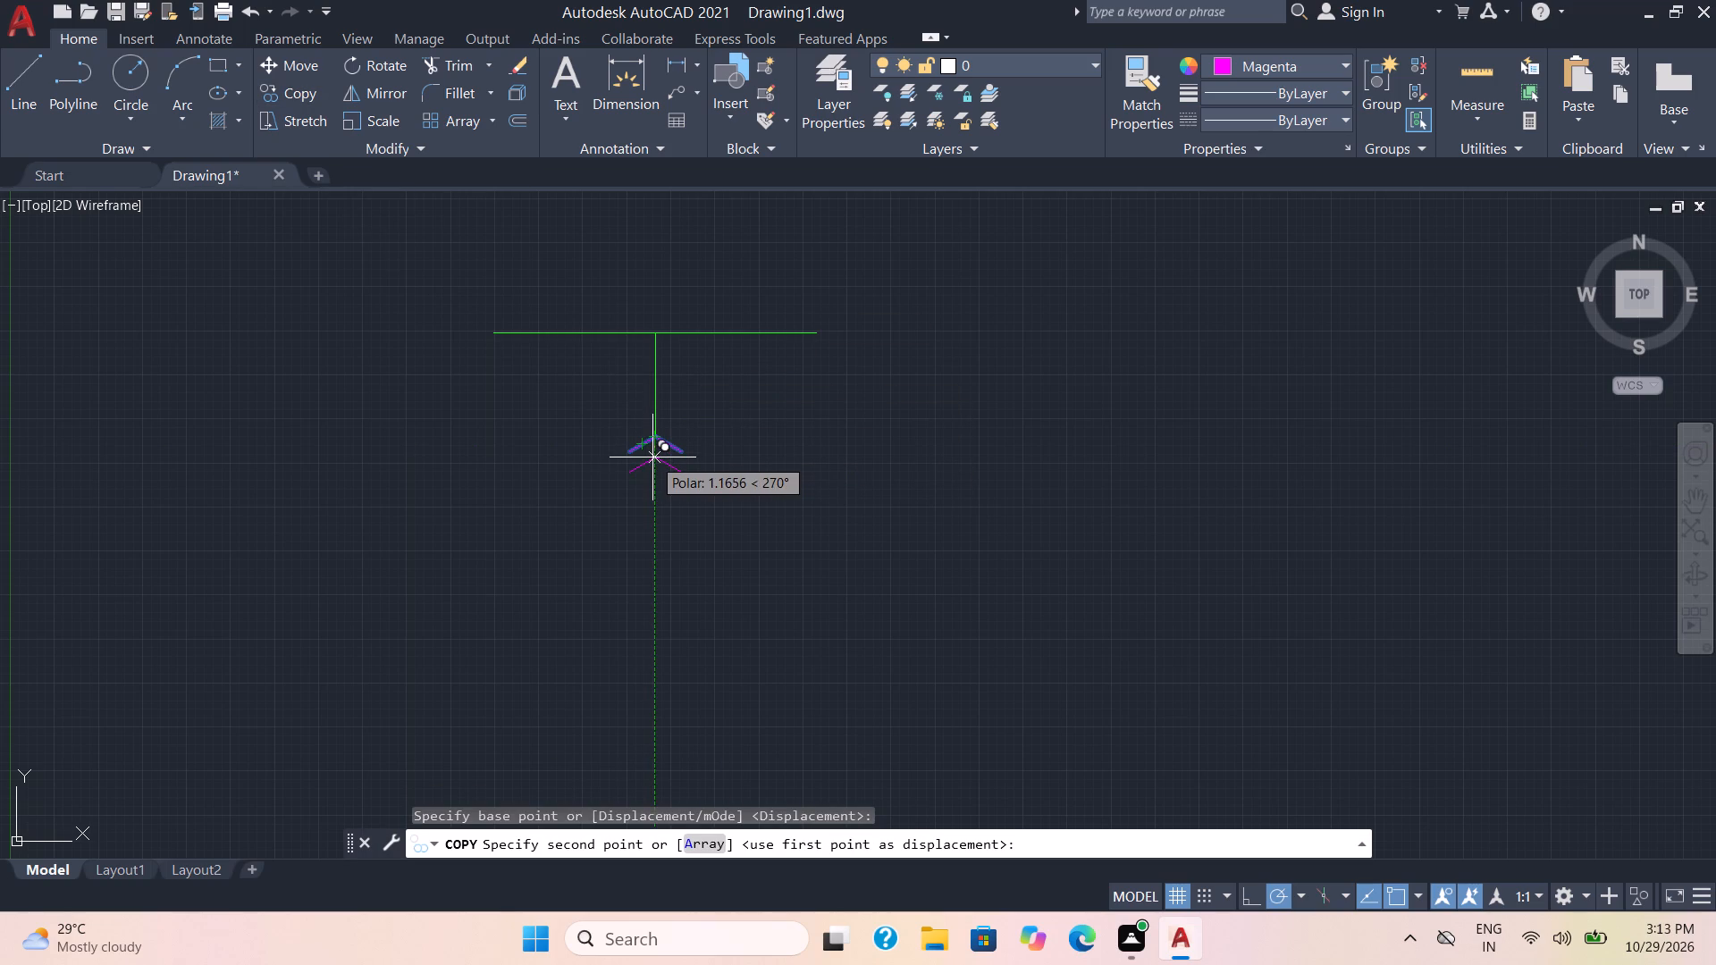
click(652, 457)
key(space)
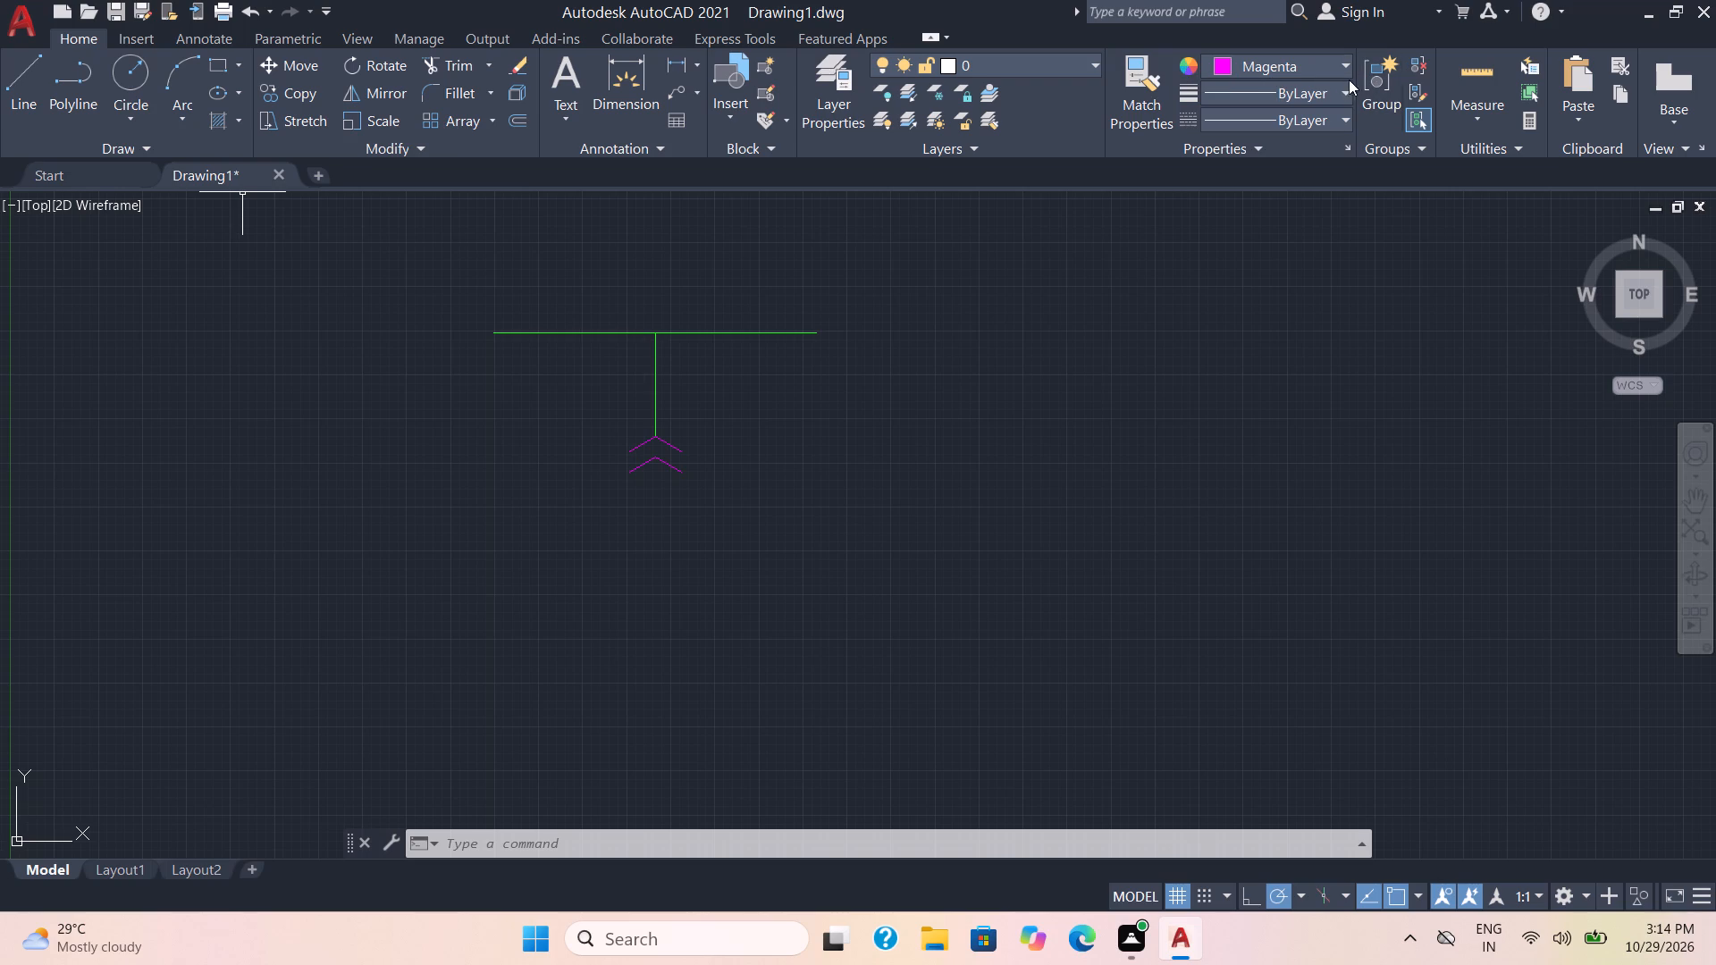
Draw a green vertical line about 4 mm down from the apex of the lower chevron.
click(1316, 63)
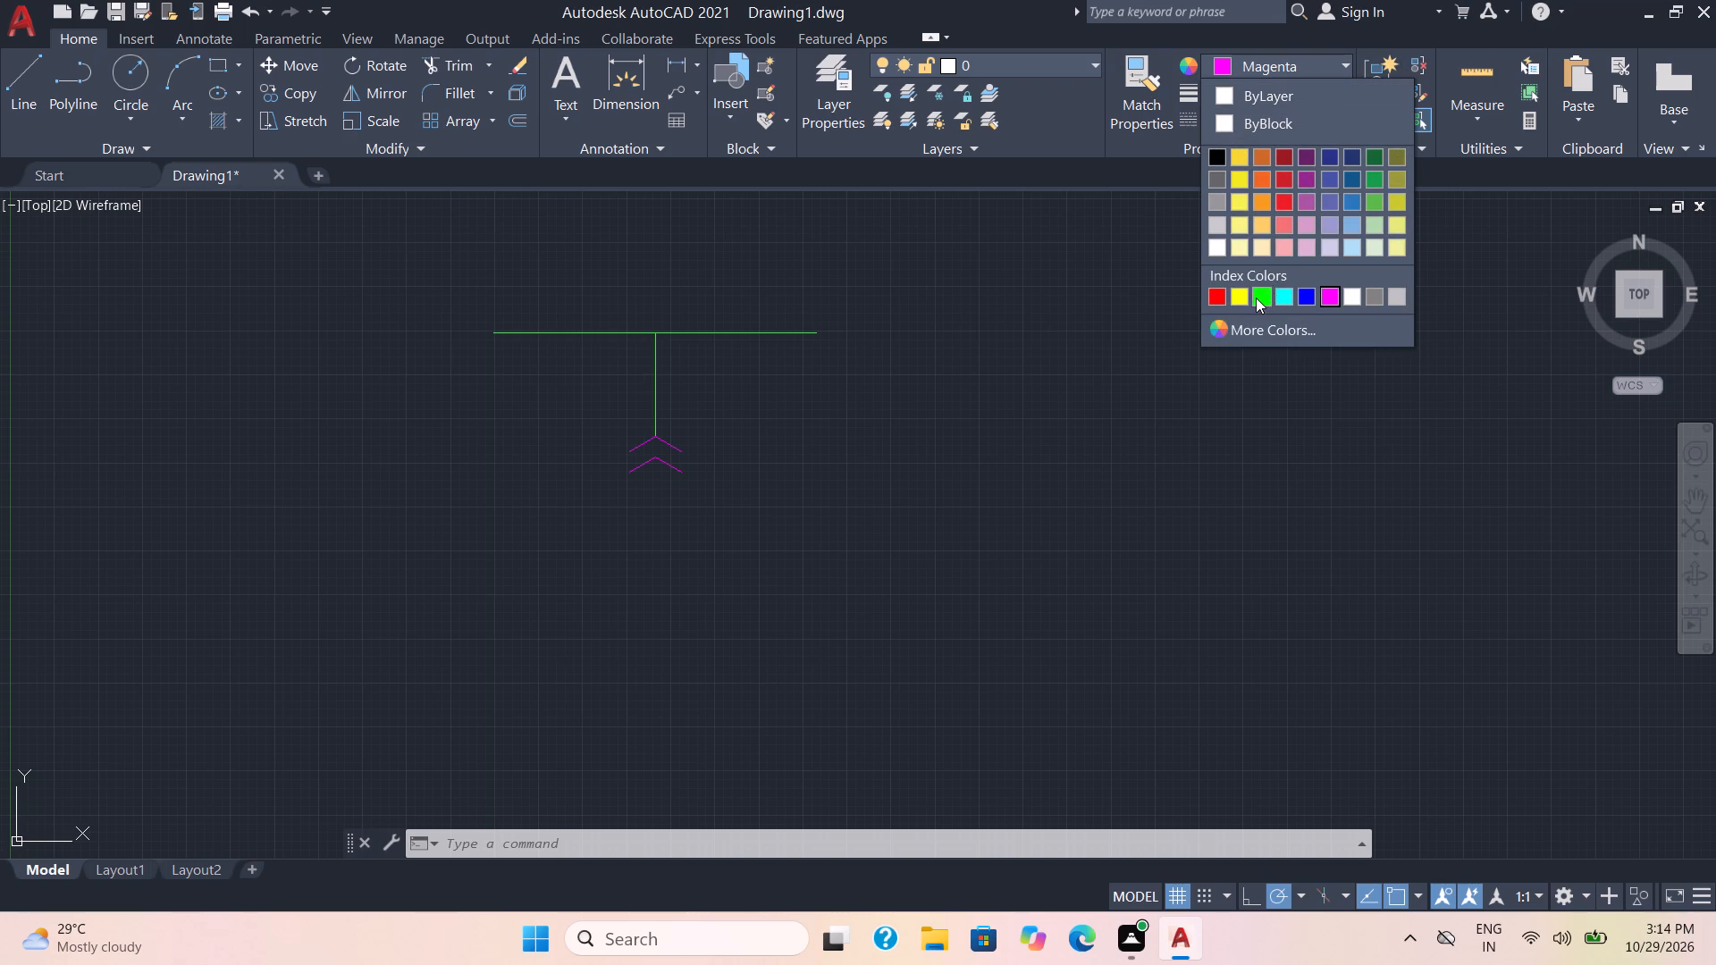
click(1256, 298)
click(4, 84)
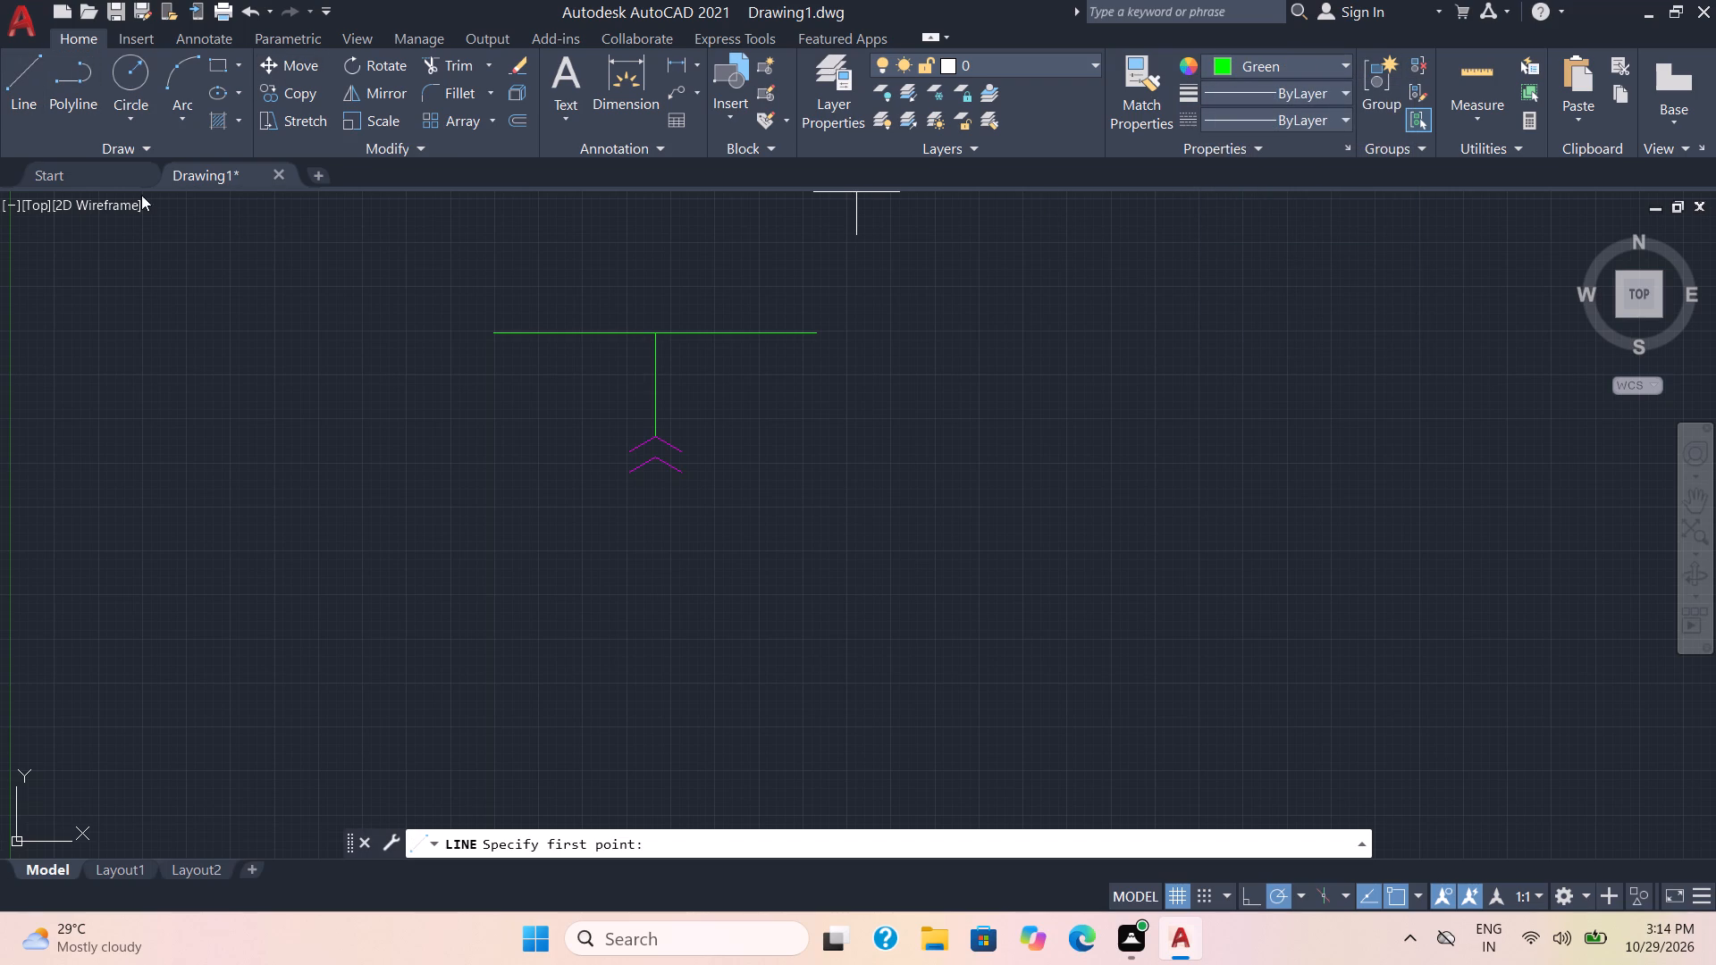
click(660, 460)
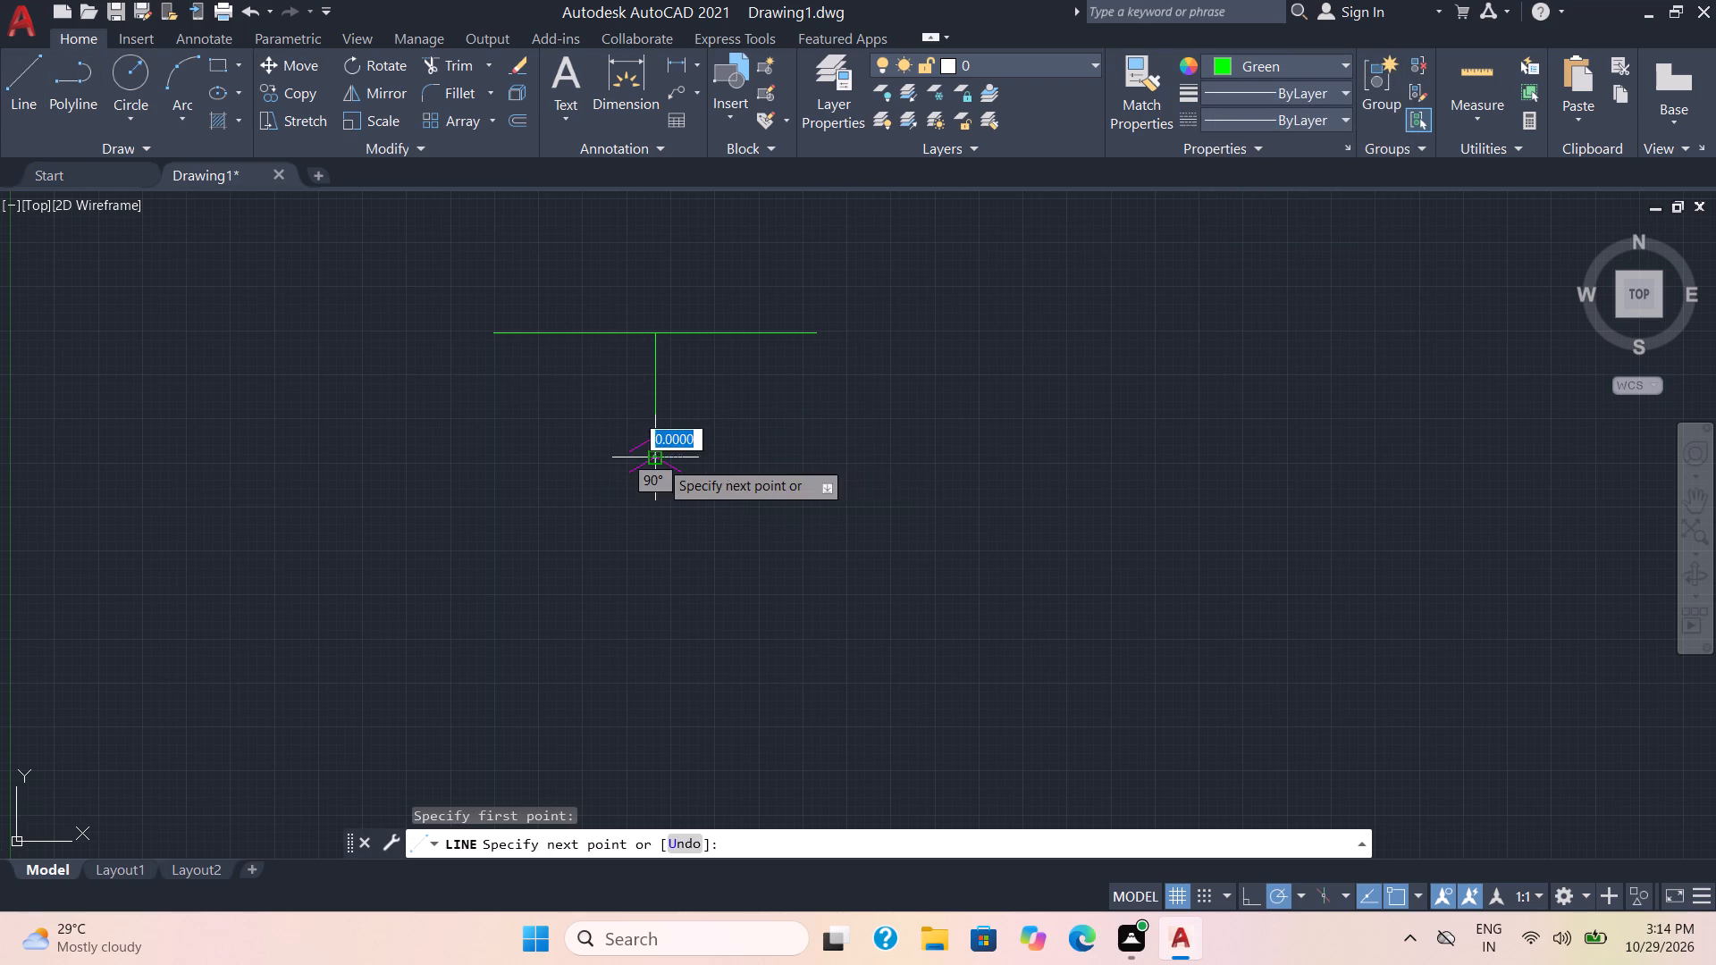
click(659, 529)
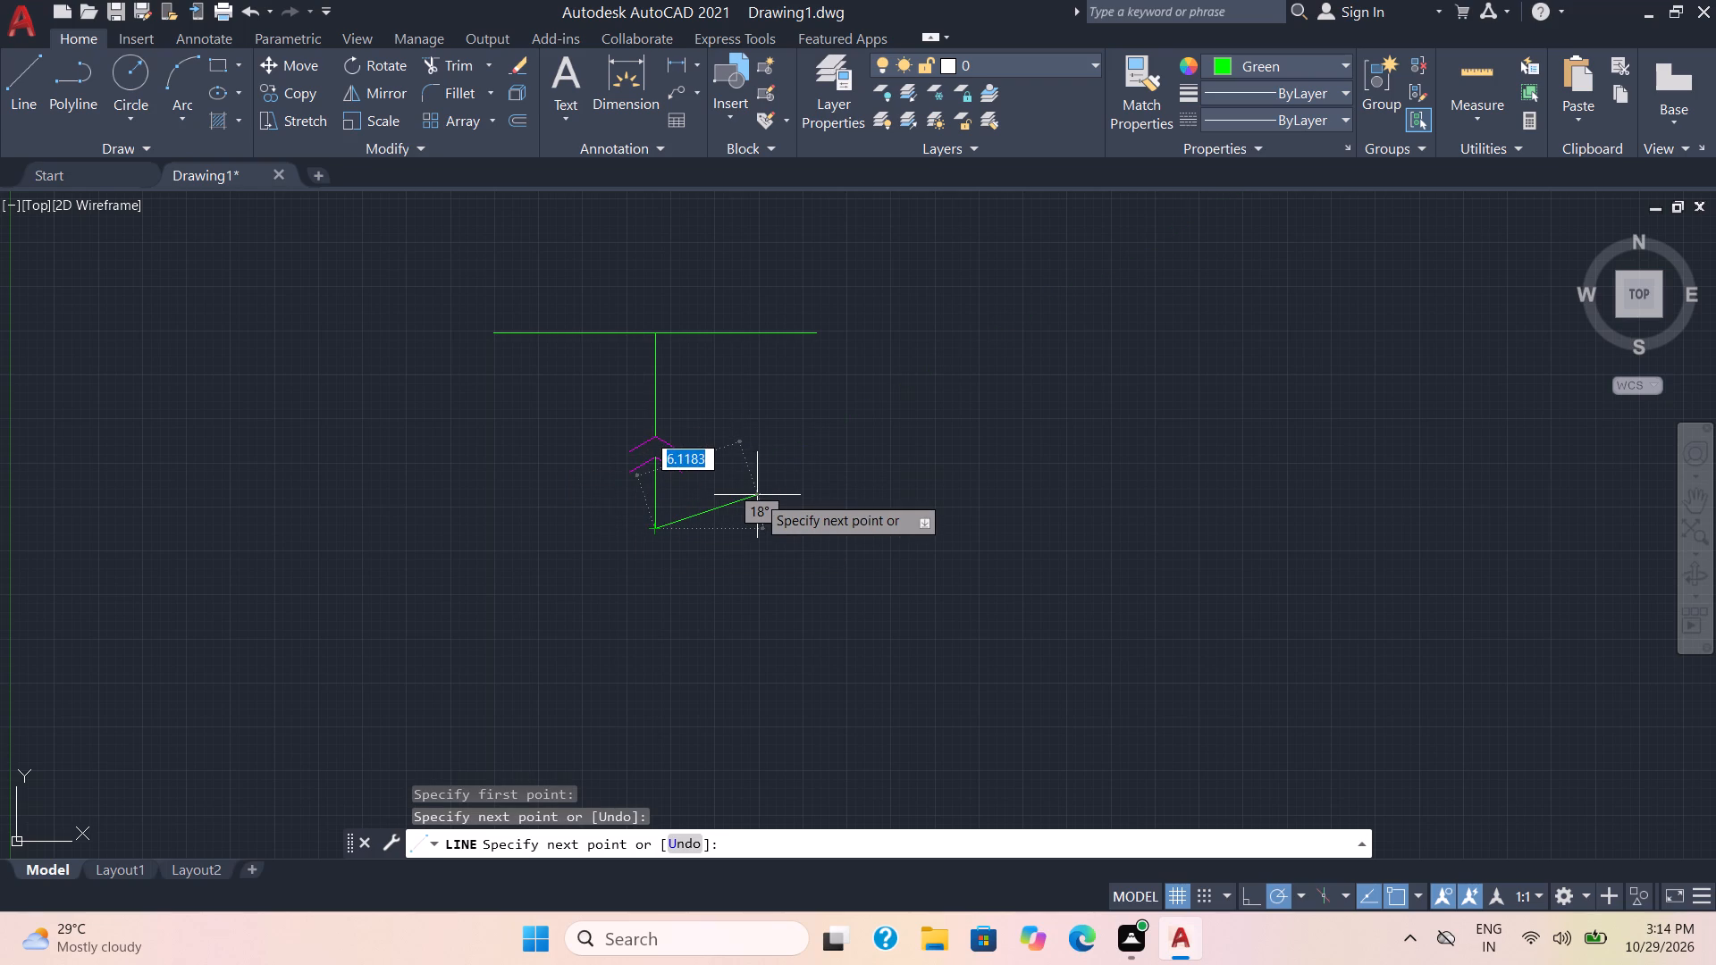
key(space)
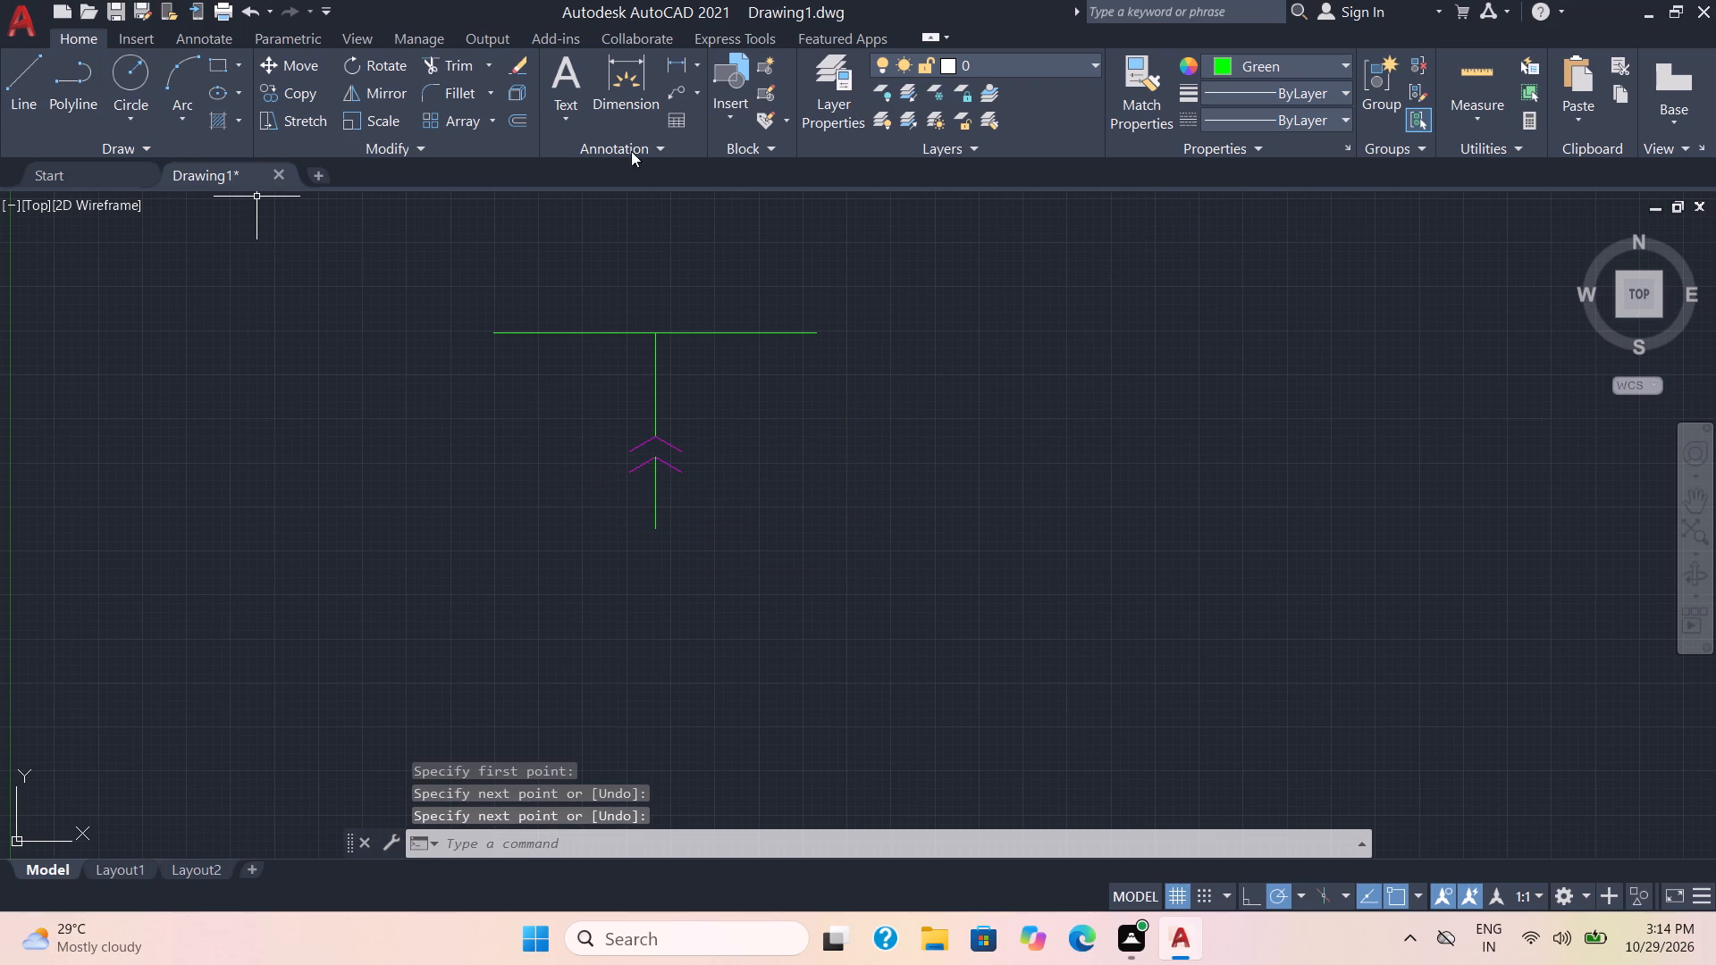
Draw a 5 by 5 mm magenta rectangle with its top edge level with the lower end of the green line.
click(1249, 68)
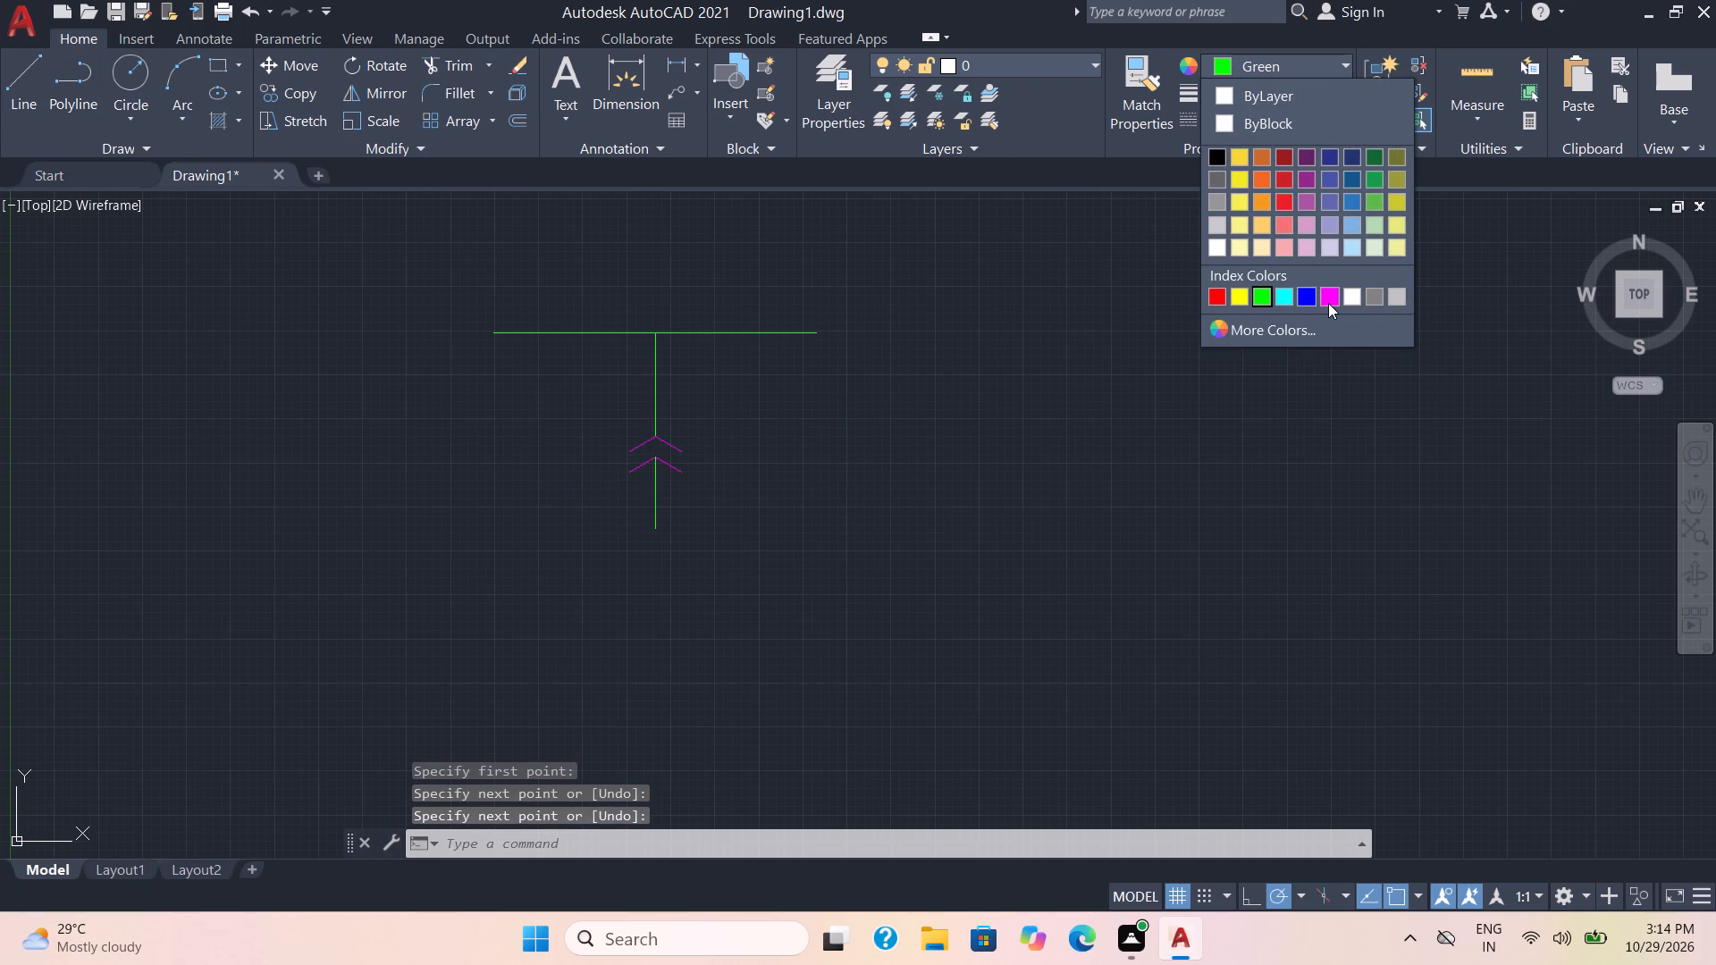
click(1328, 303)
click(13, 96)
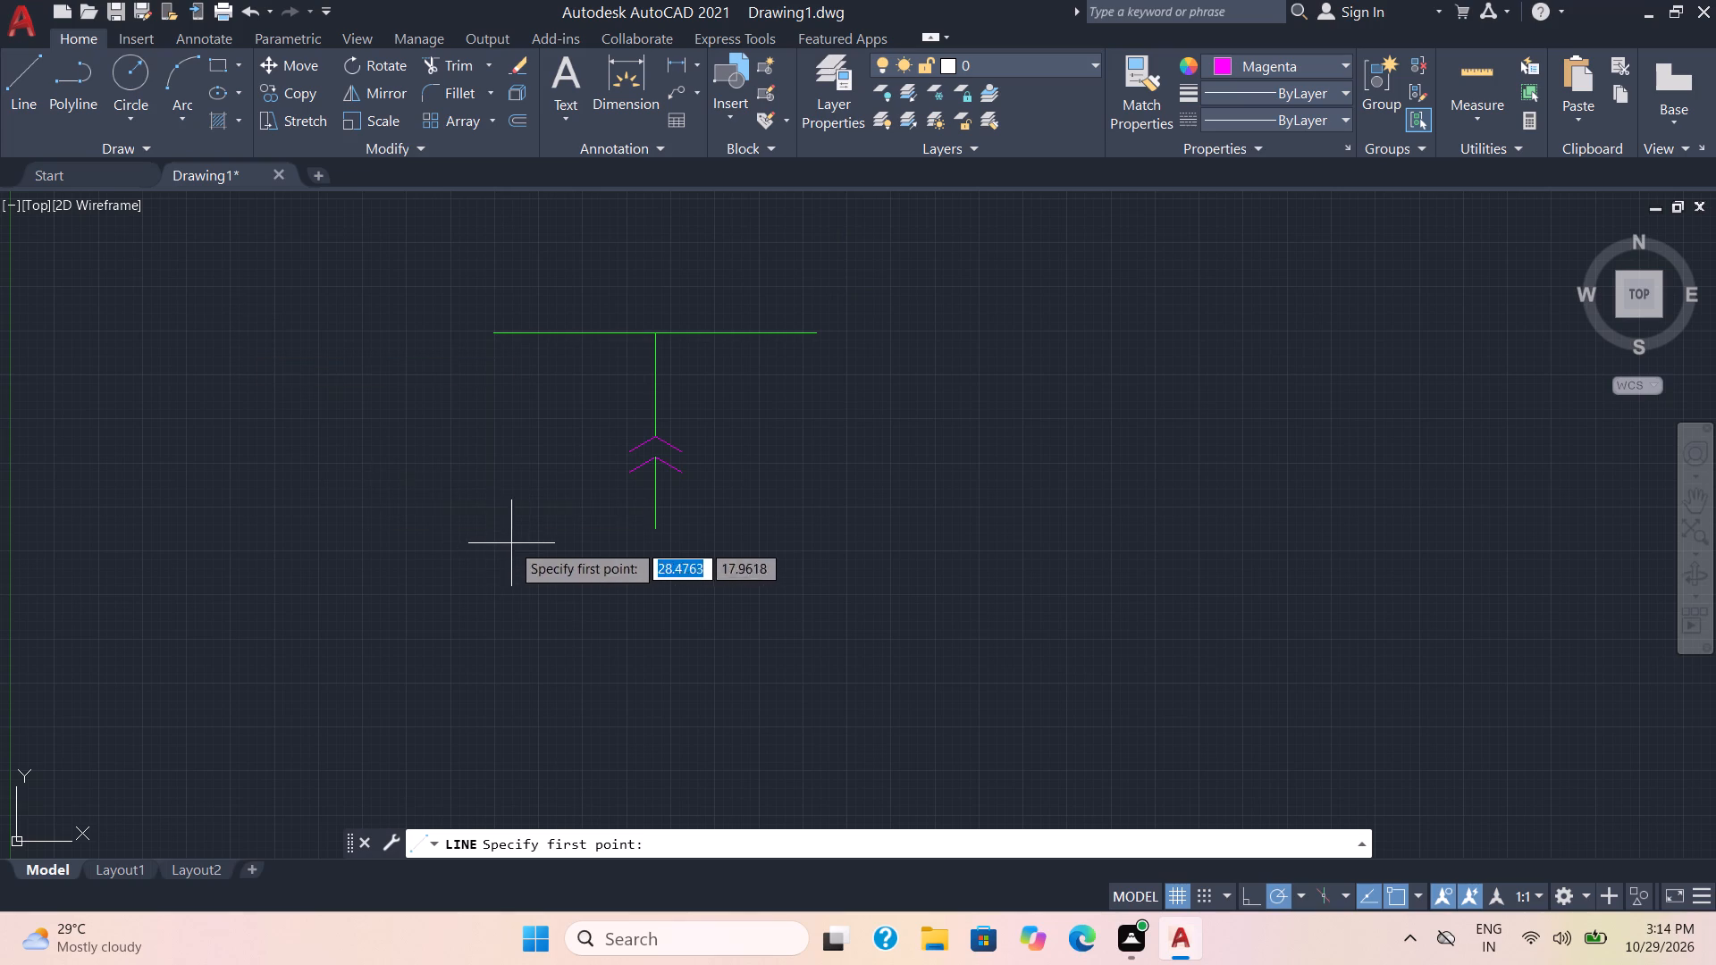
click(214, 64)
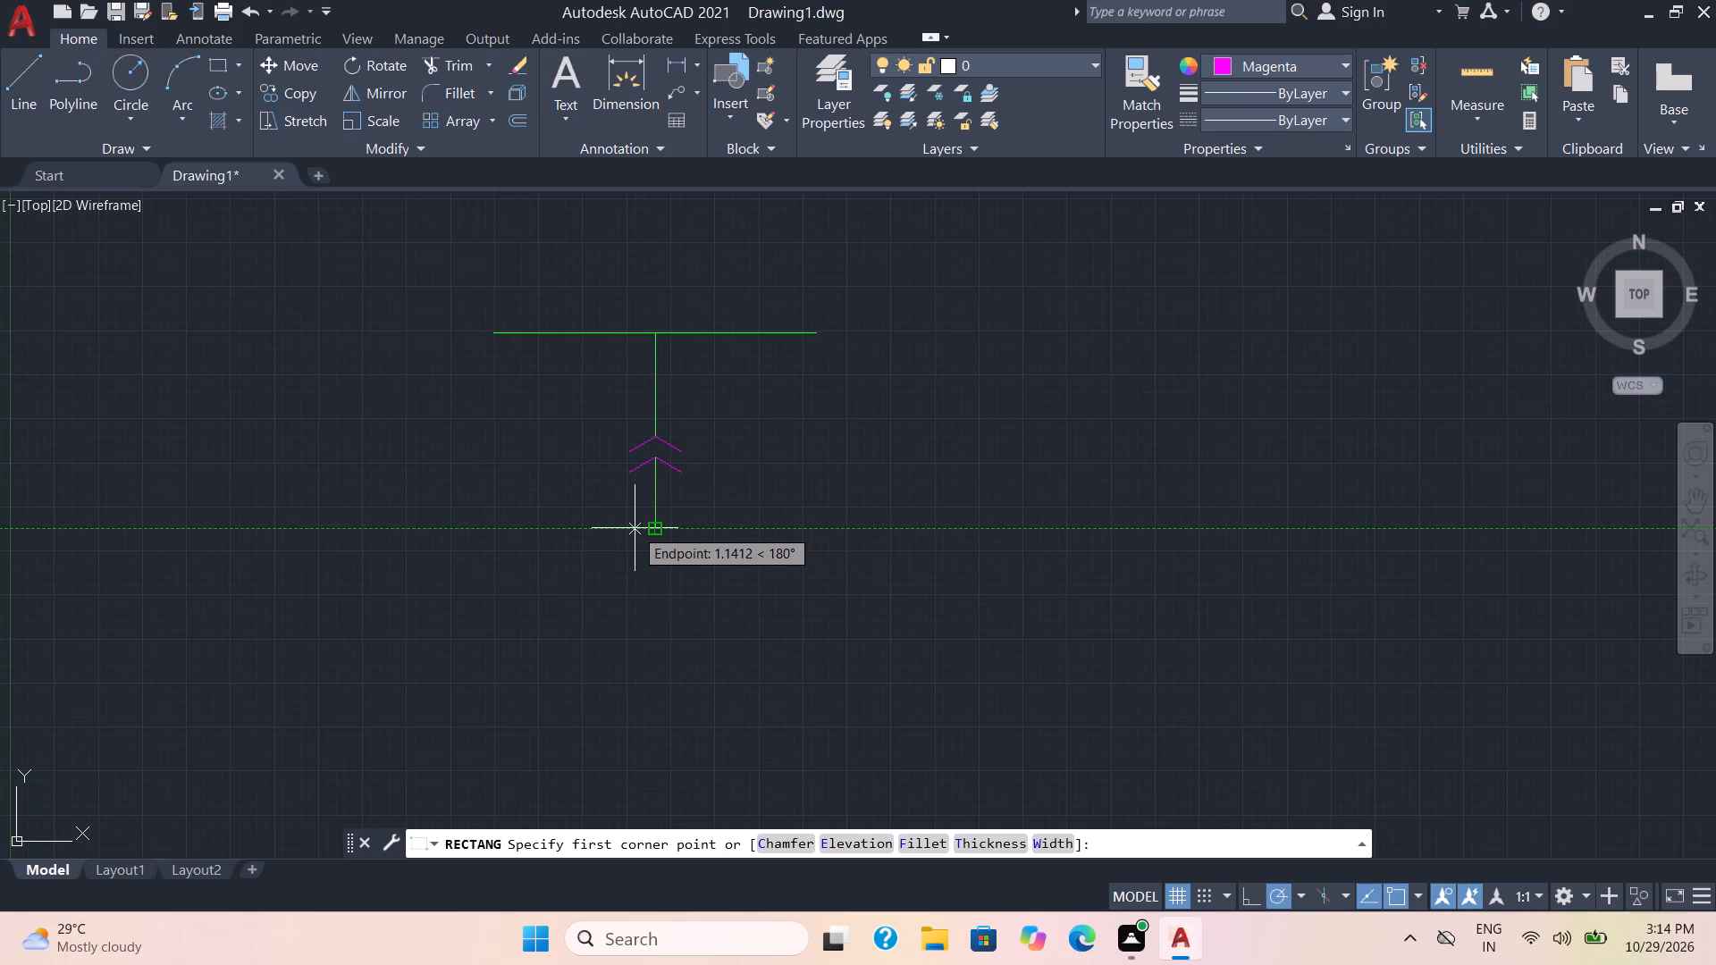
click(619, 529)
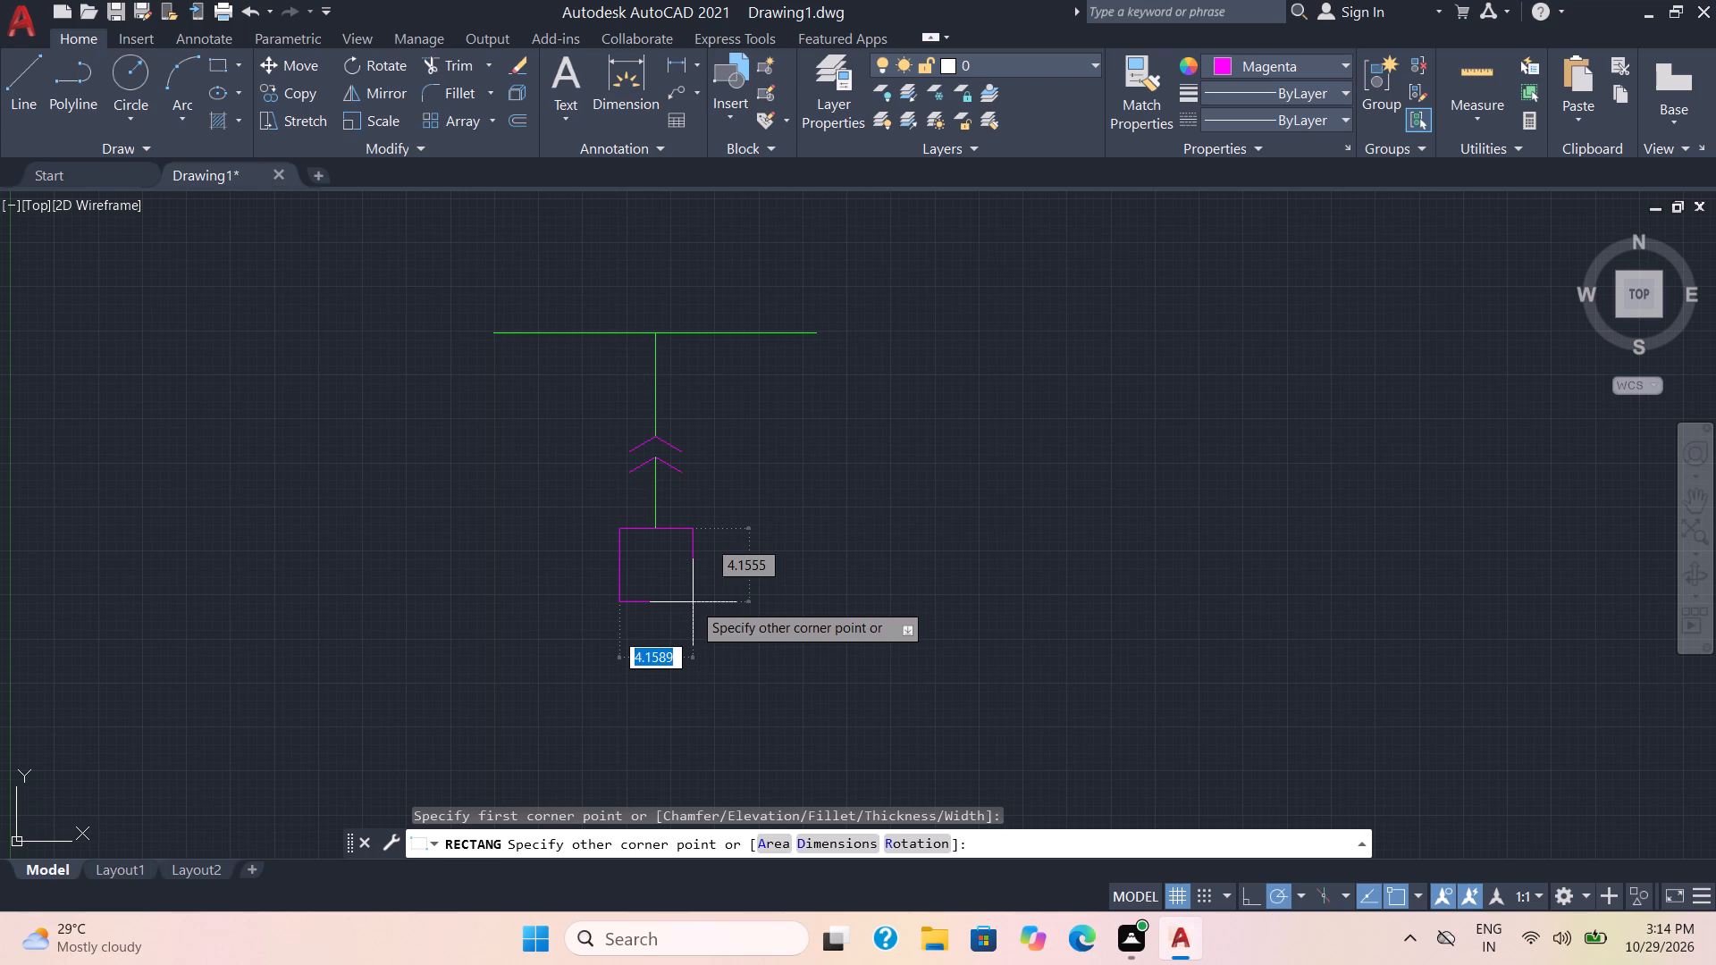
key(d)
key(Return)
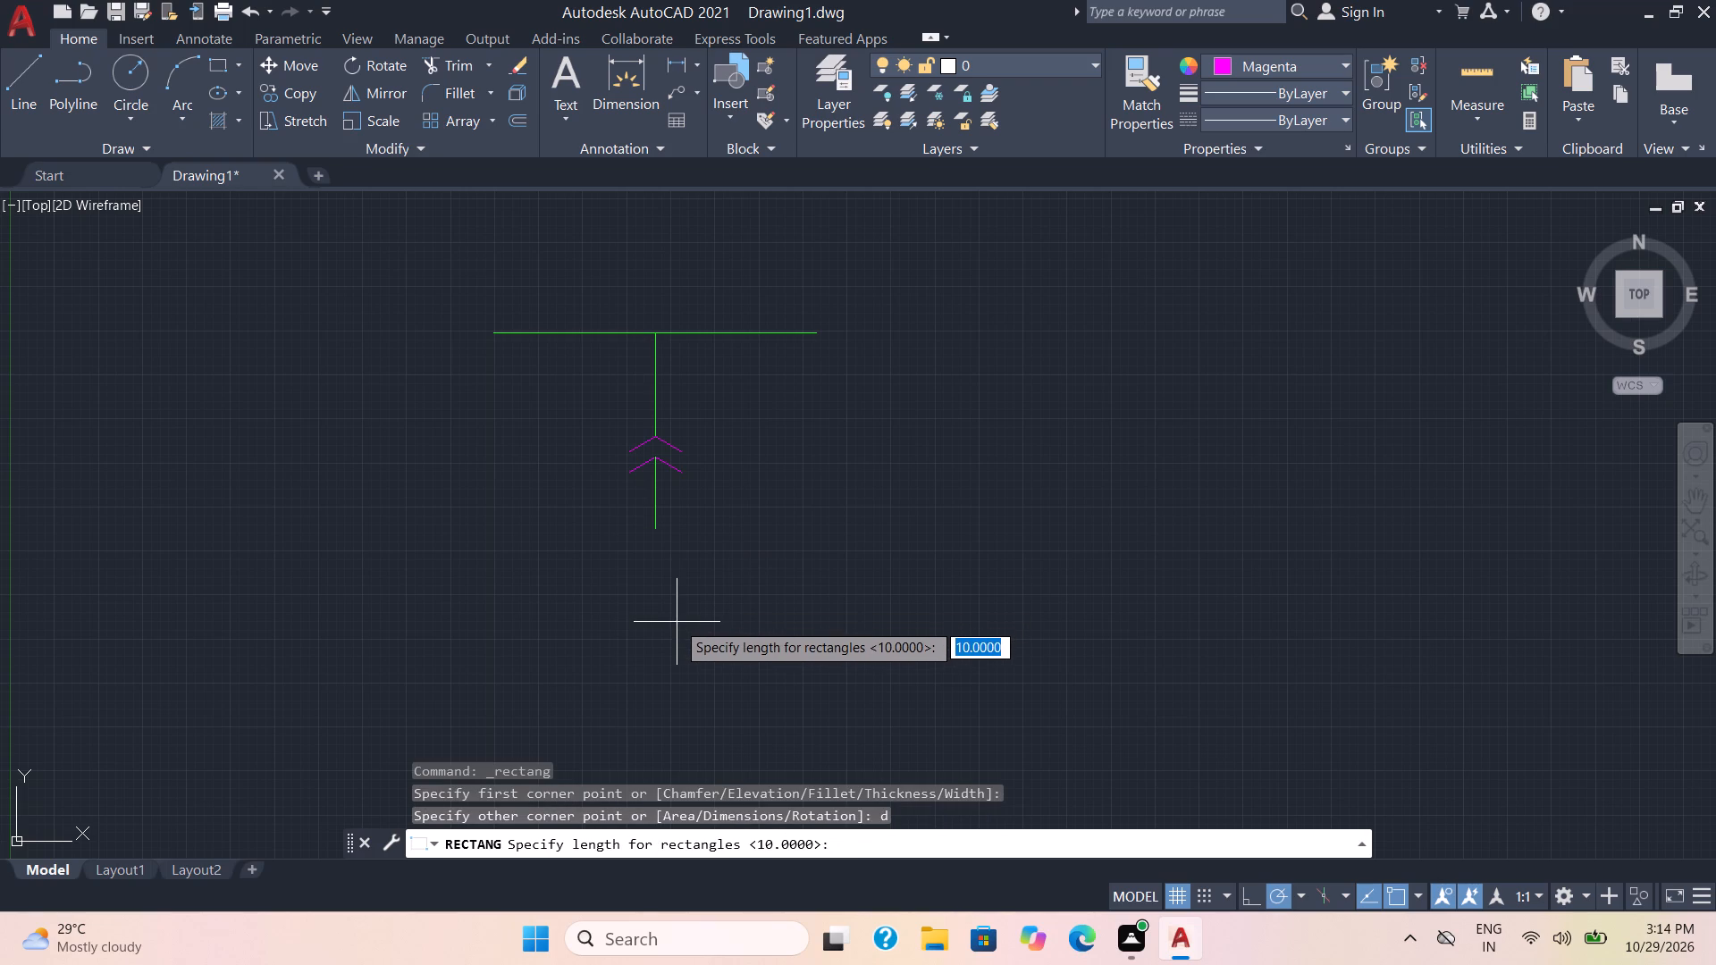
key(5)
key(Return)
key(5)
key(Return)
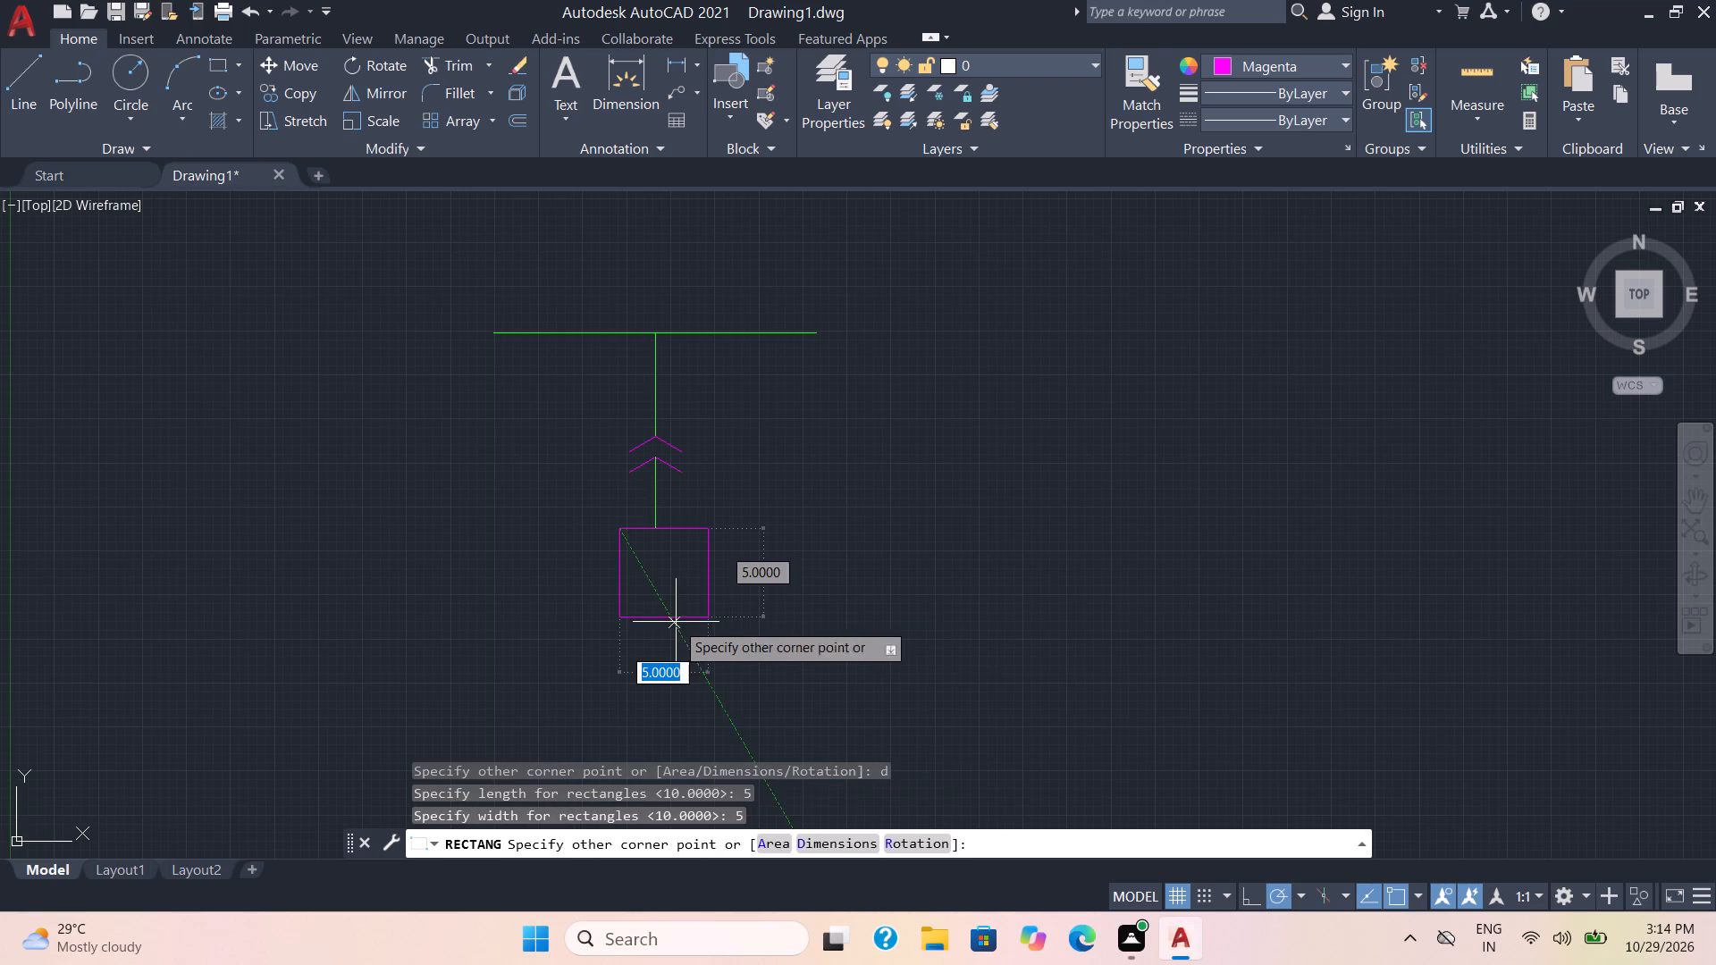
click(820, 624)
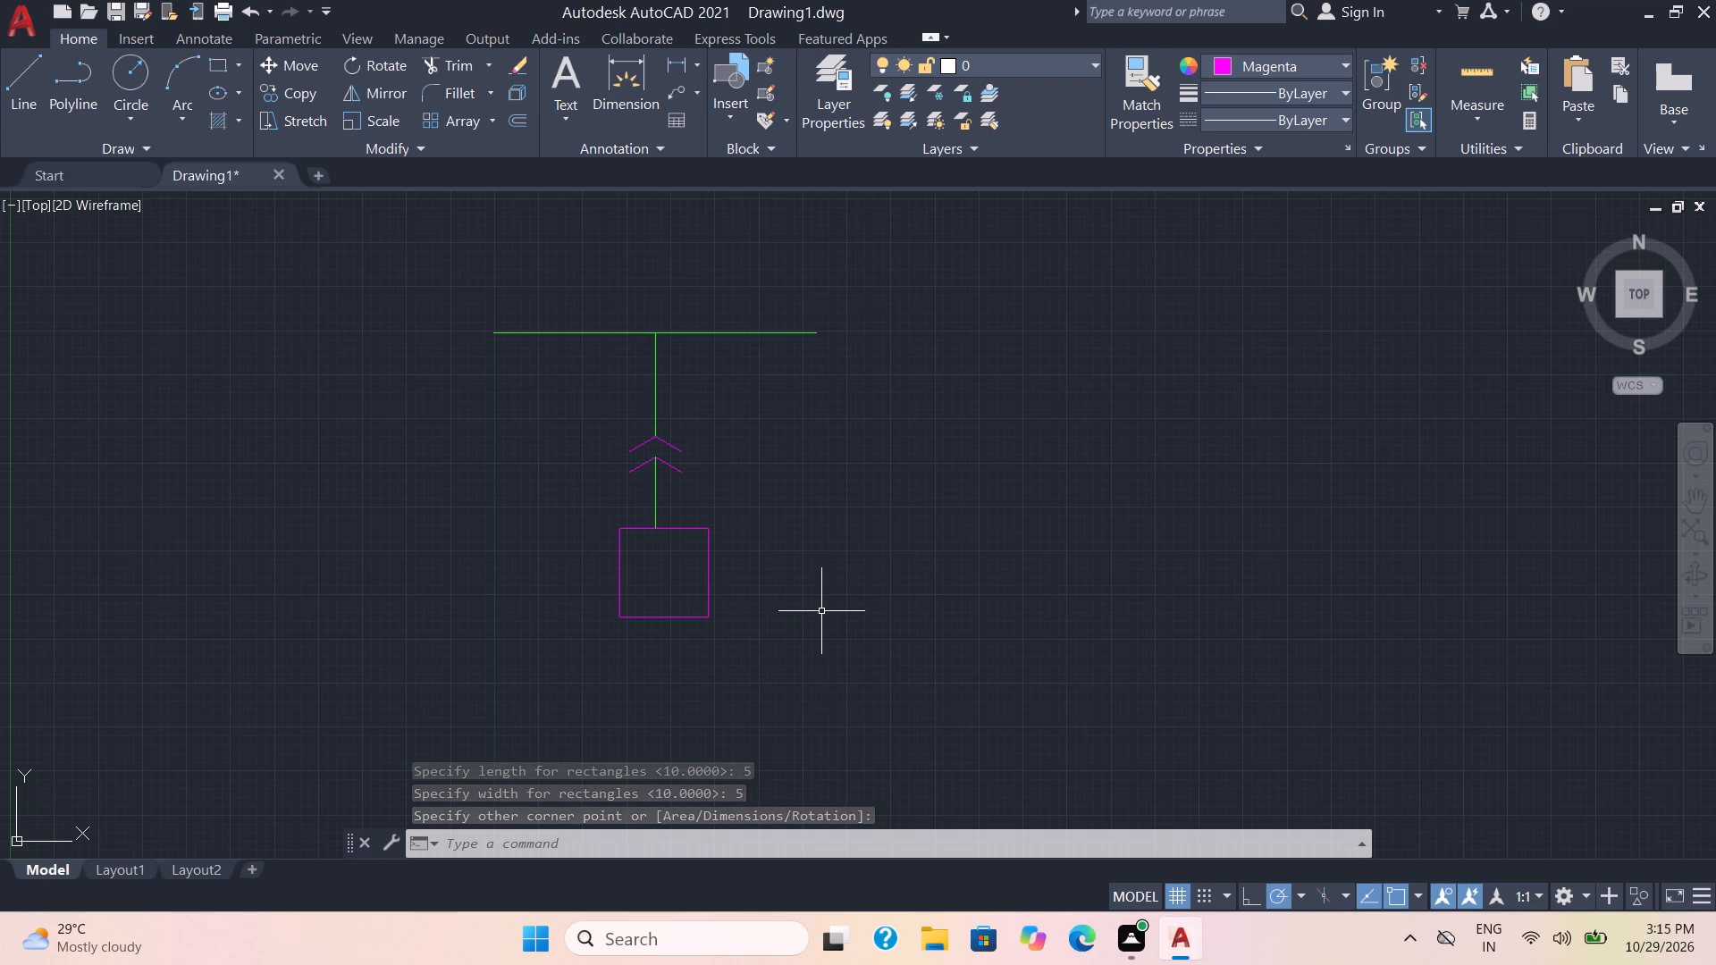
Move the magenta square so the midpoint of its top edge meets the lower end of the green line.
click(741, 641)
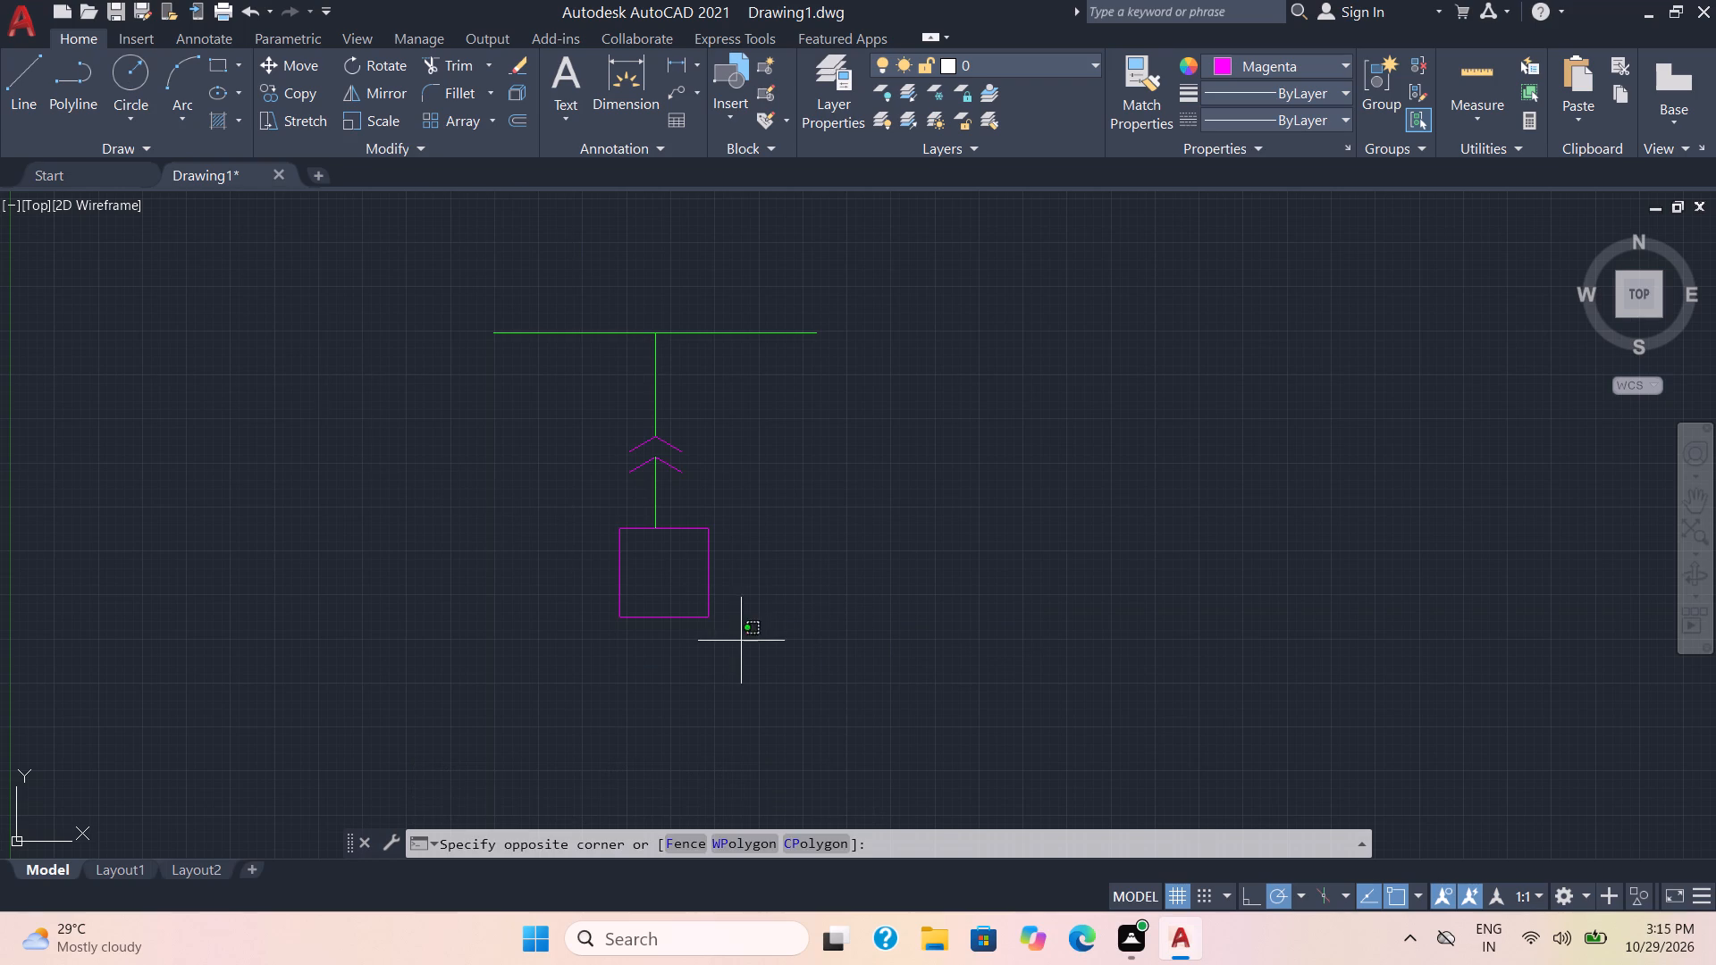
click(688, 593)
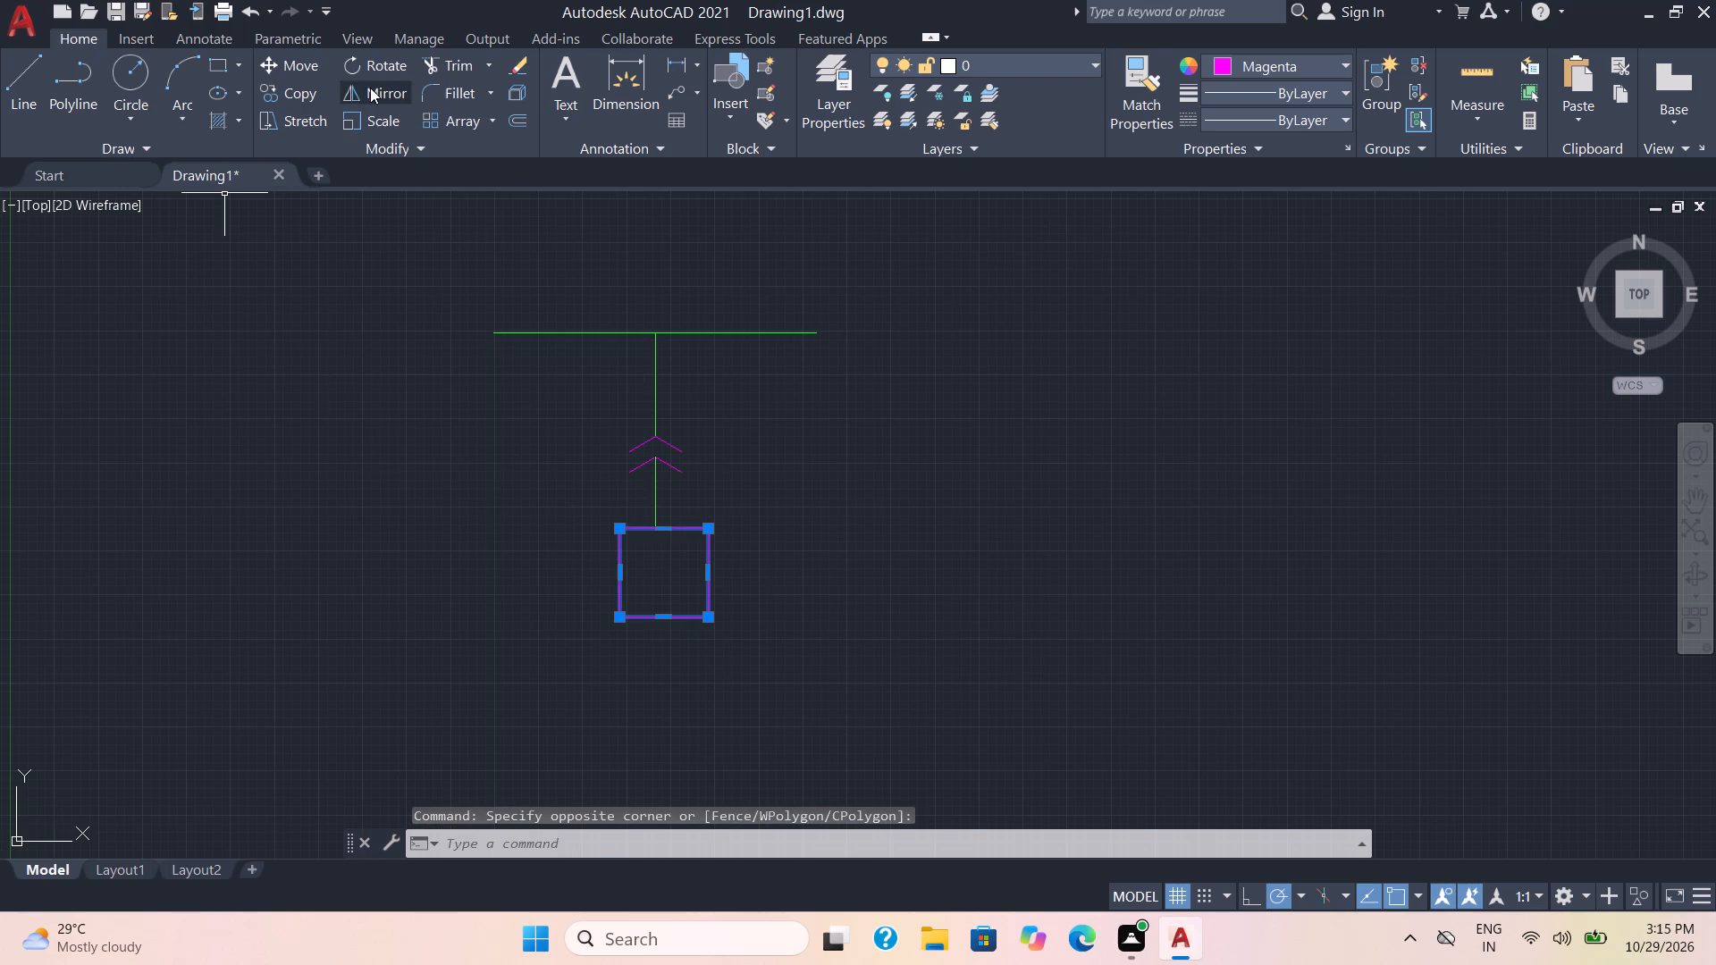
click(280, 57)
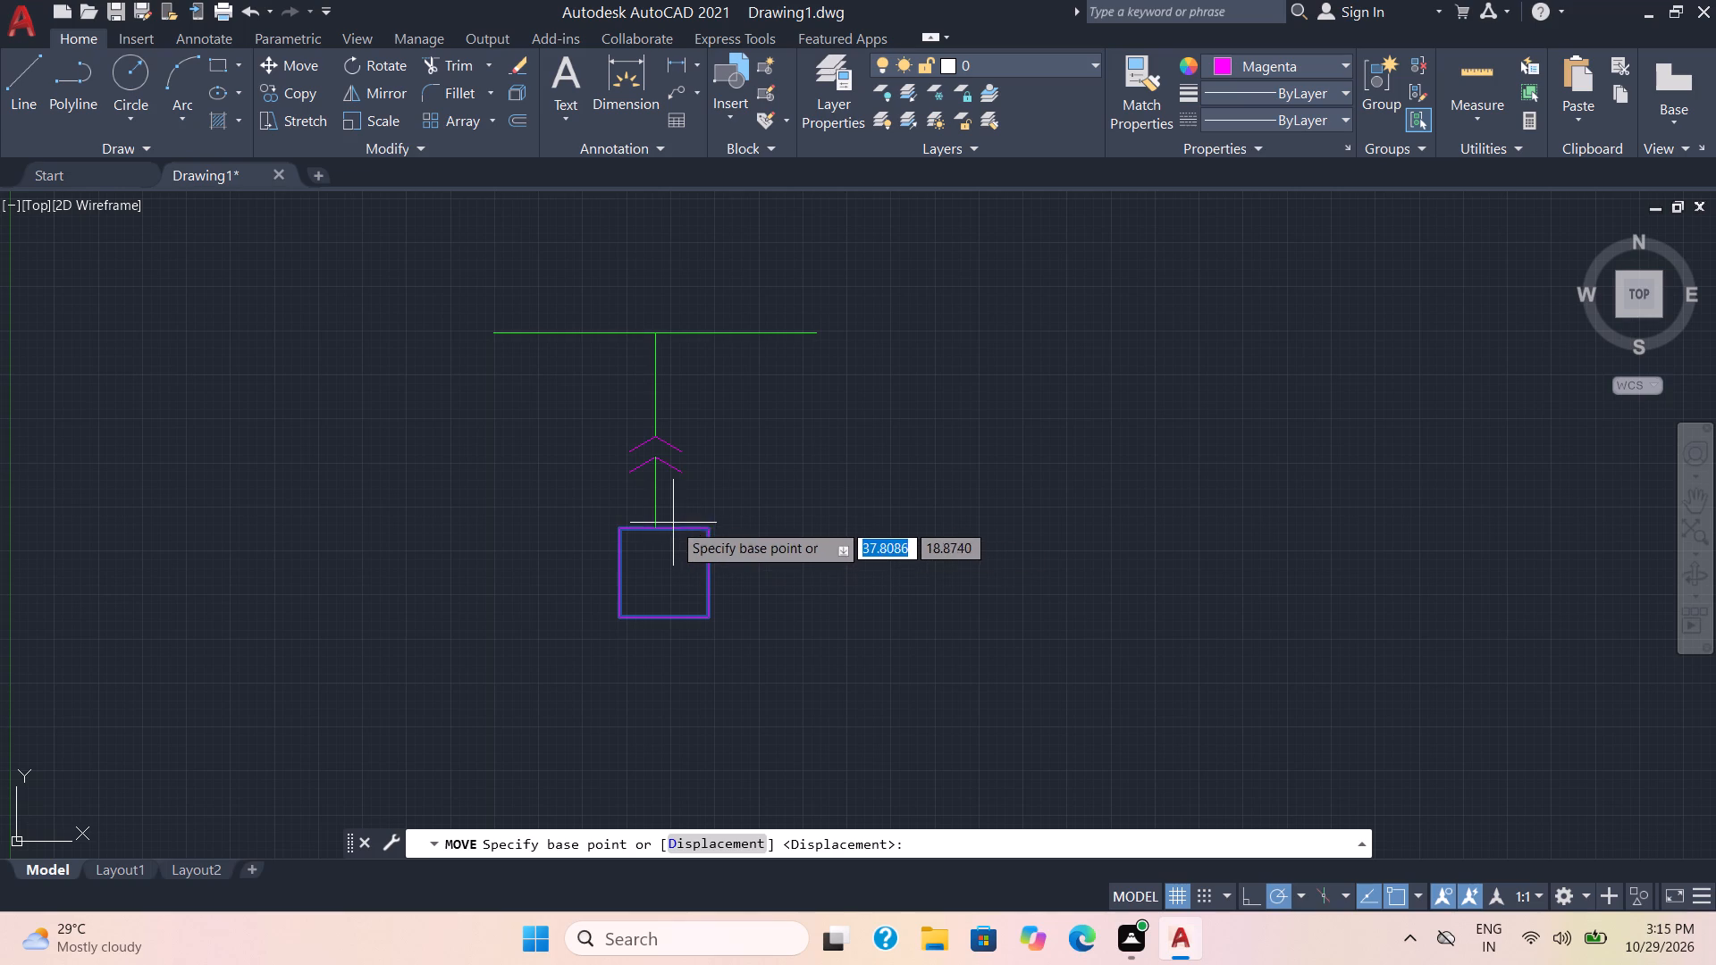
click(663, 529)
scroll(645, 560, up, 2)
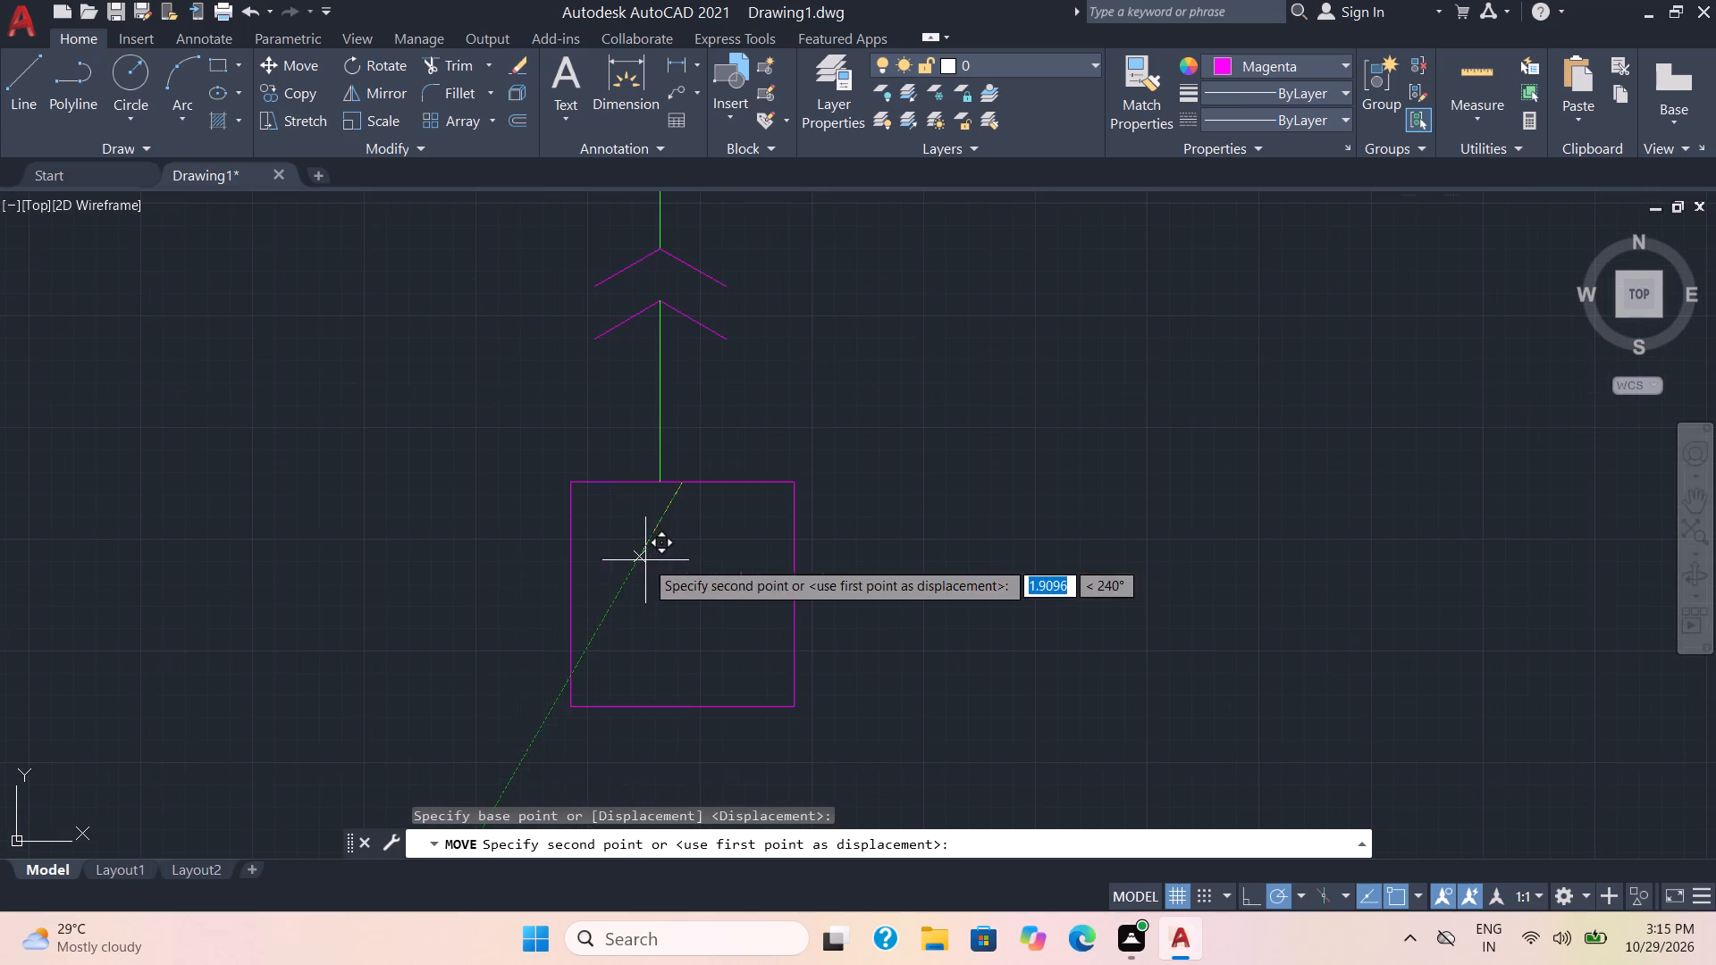
click(654, 485)
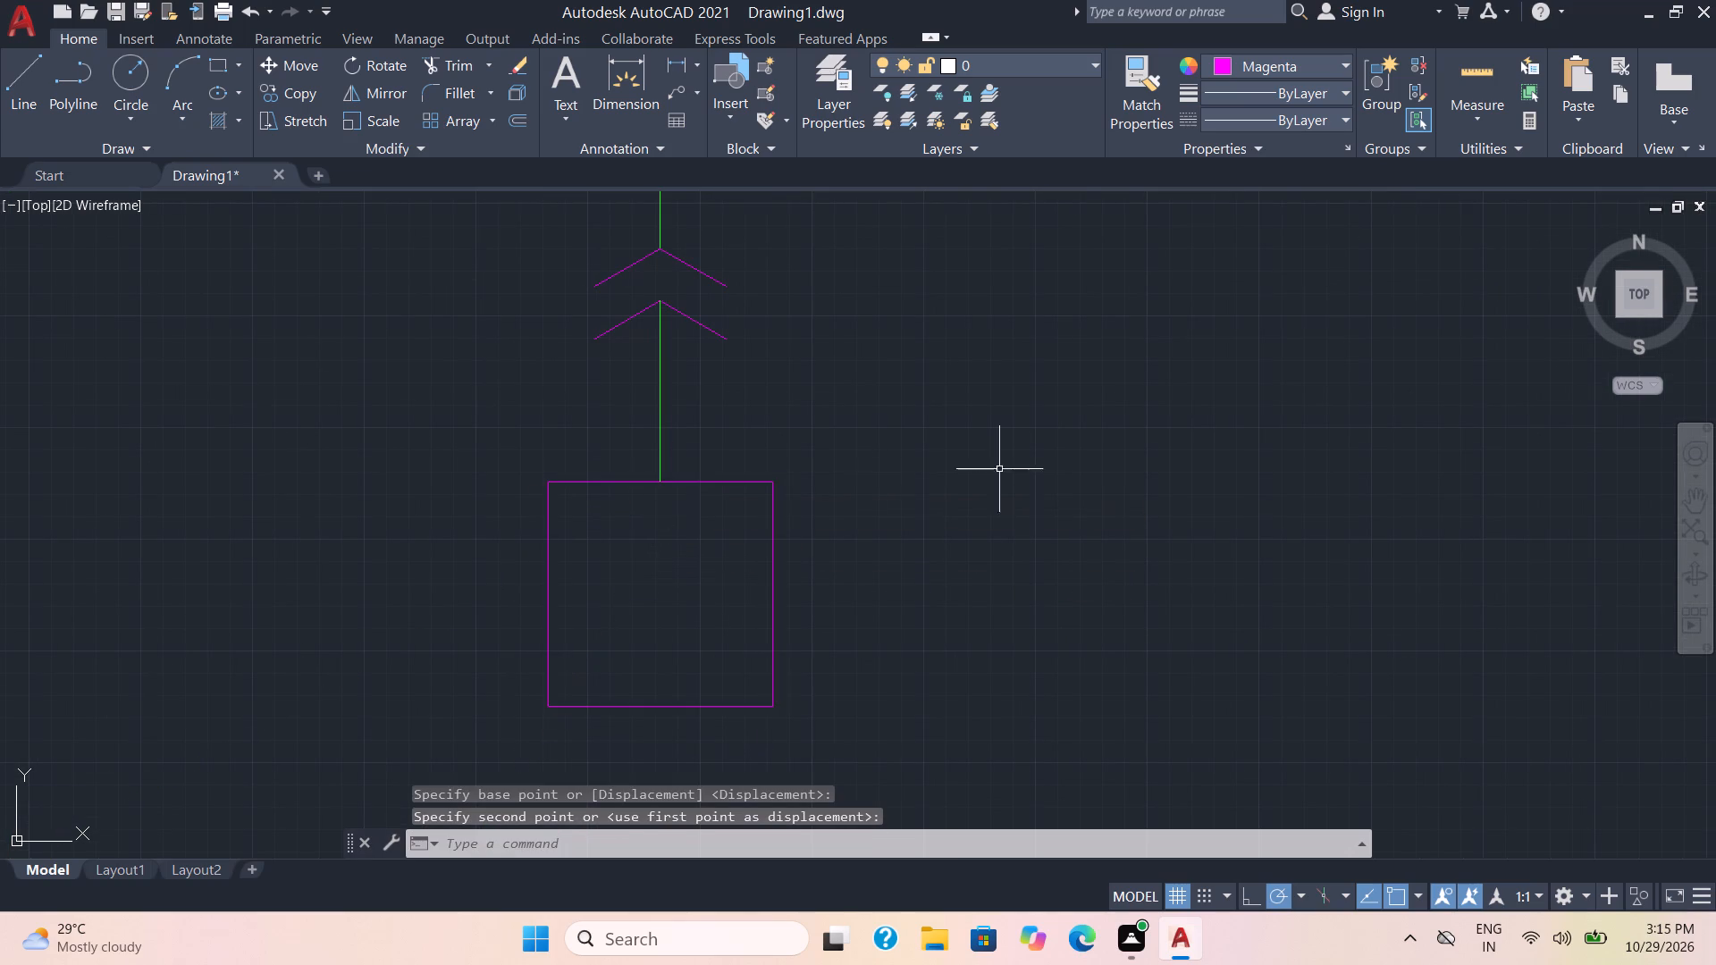
Draw a short green vertical line, about 4 mm long, down from the midpoint of the square's bottom edge.
scroll(927, 533, down, 3)
middle_drag(960, 607, 745, 542)
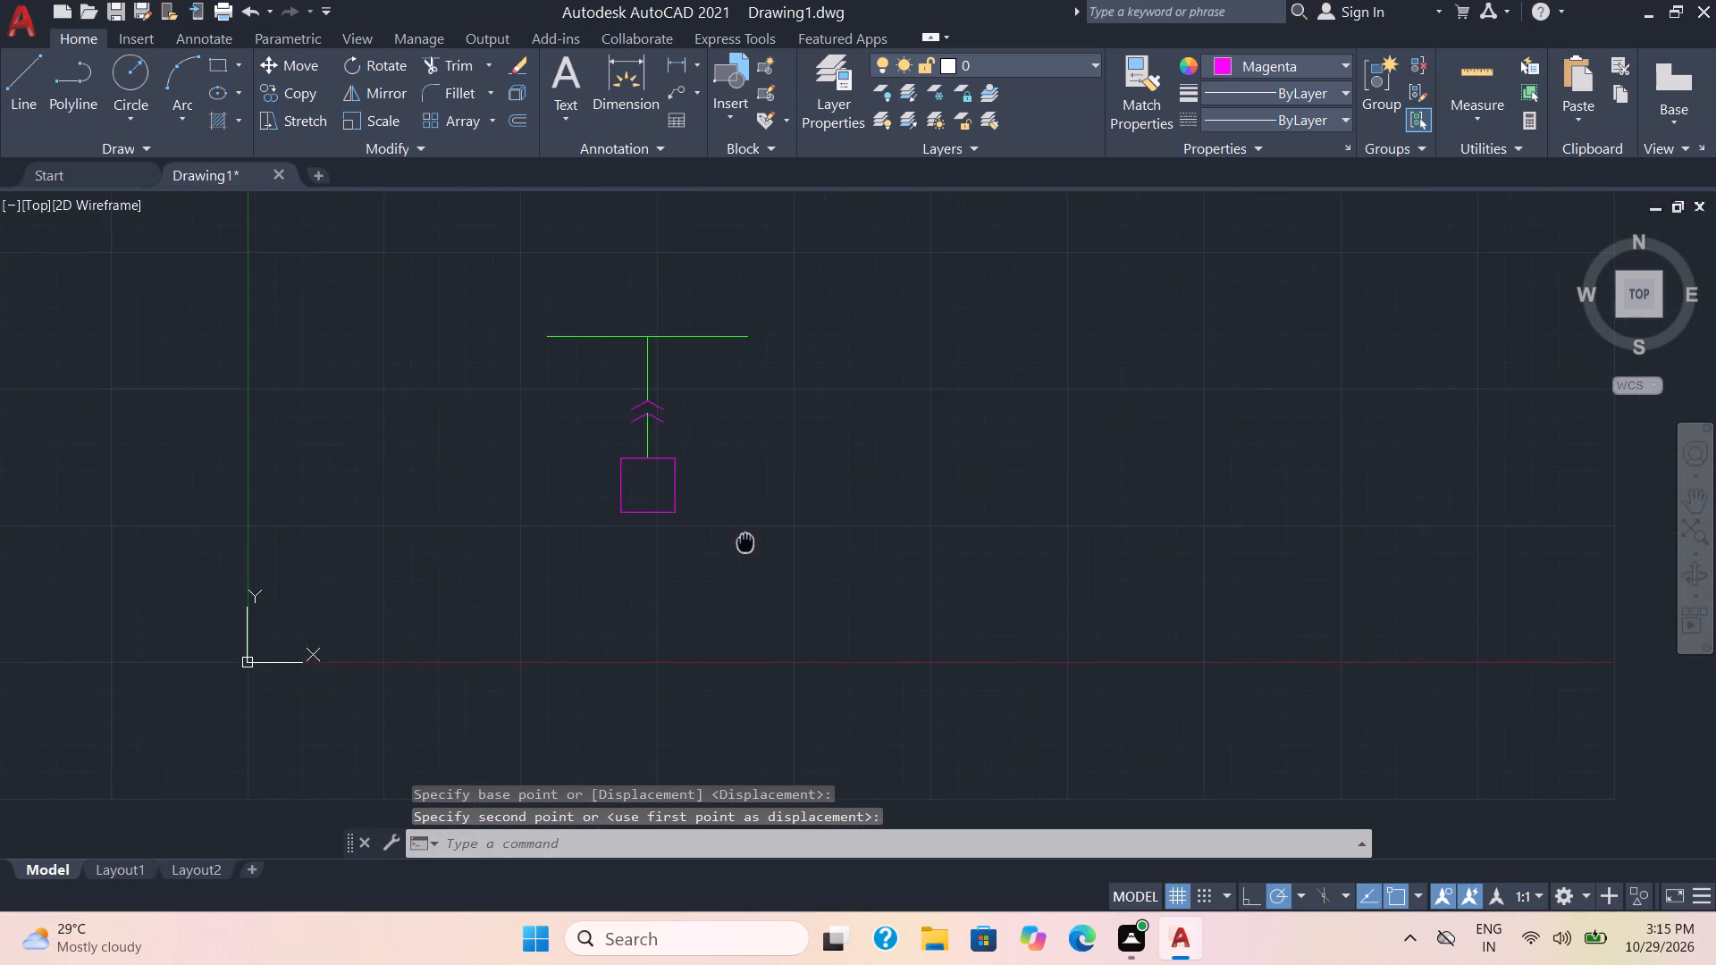
middle_drag(745, 542, 700, 522)
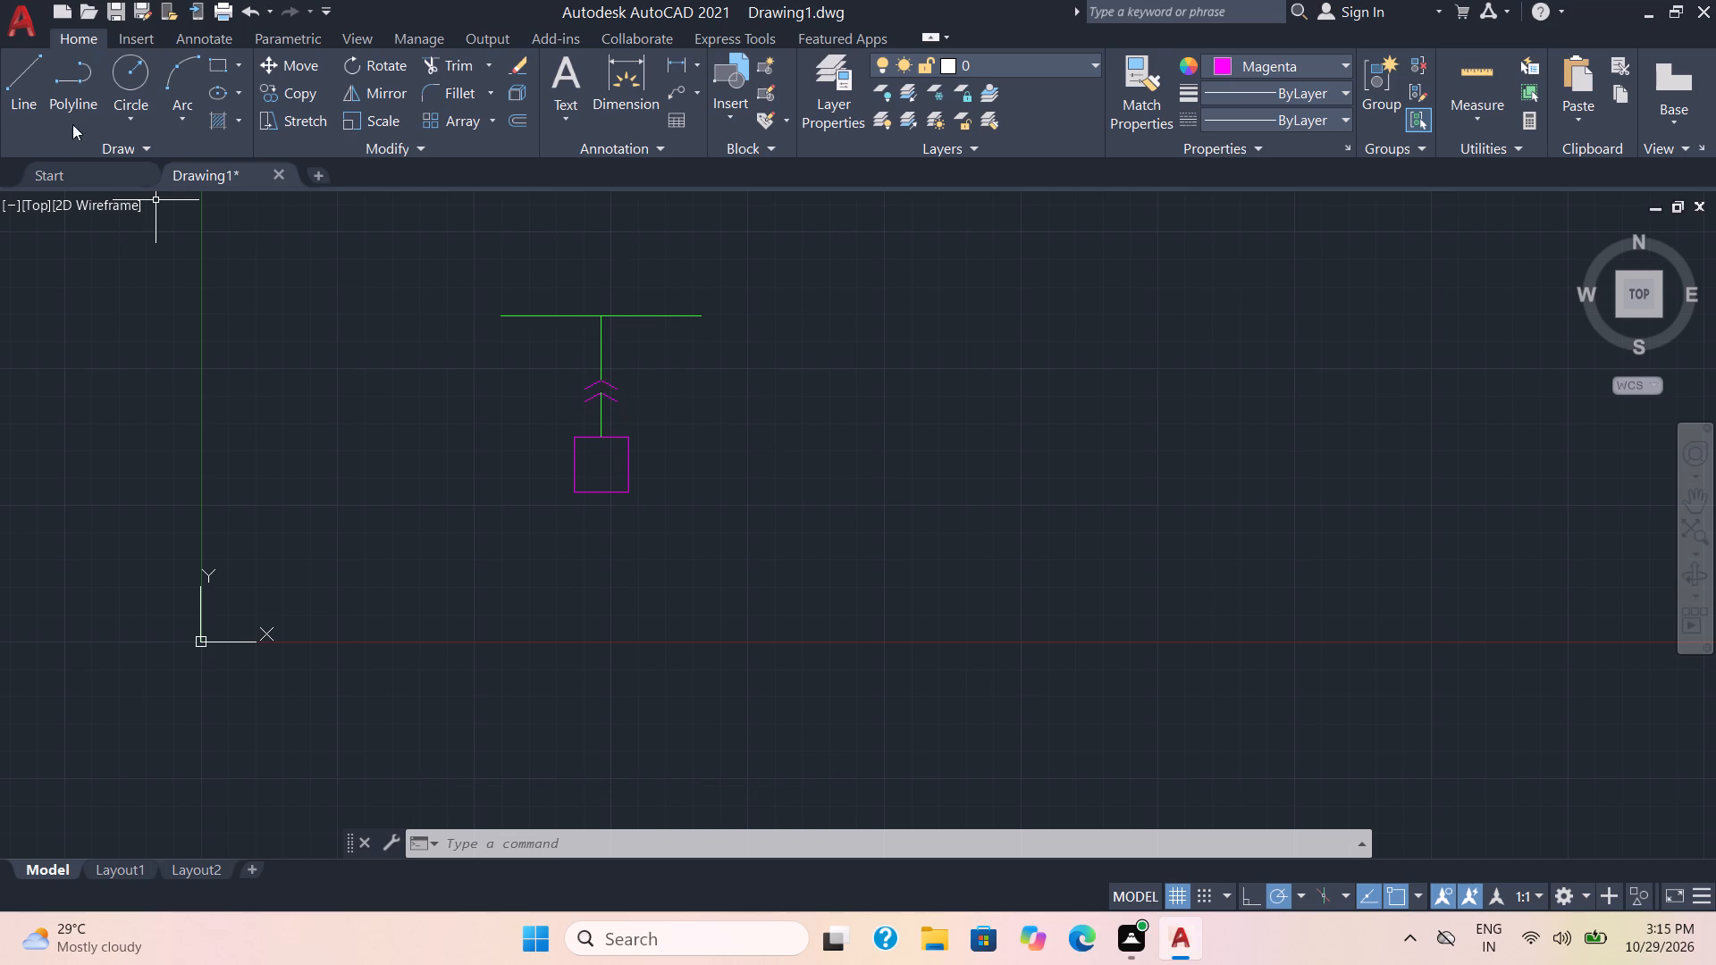
click(1258, 57)
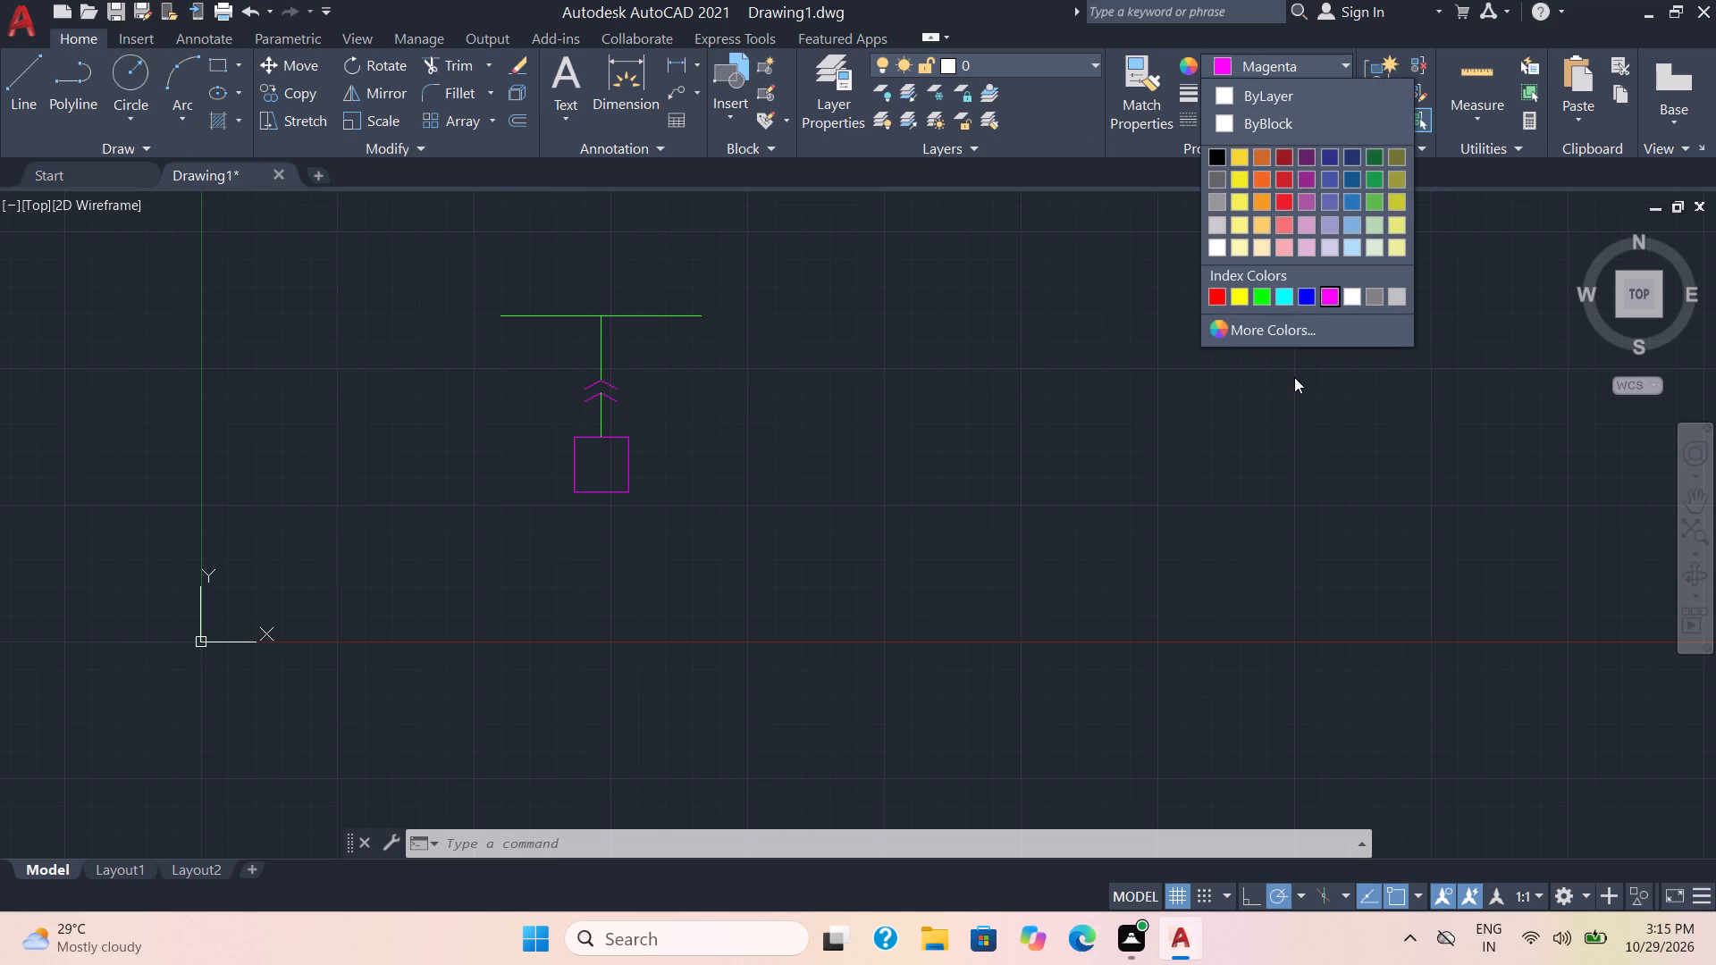
click(1260, 298)
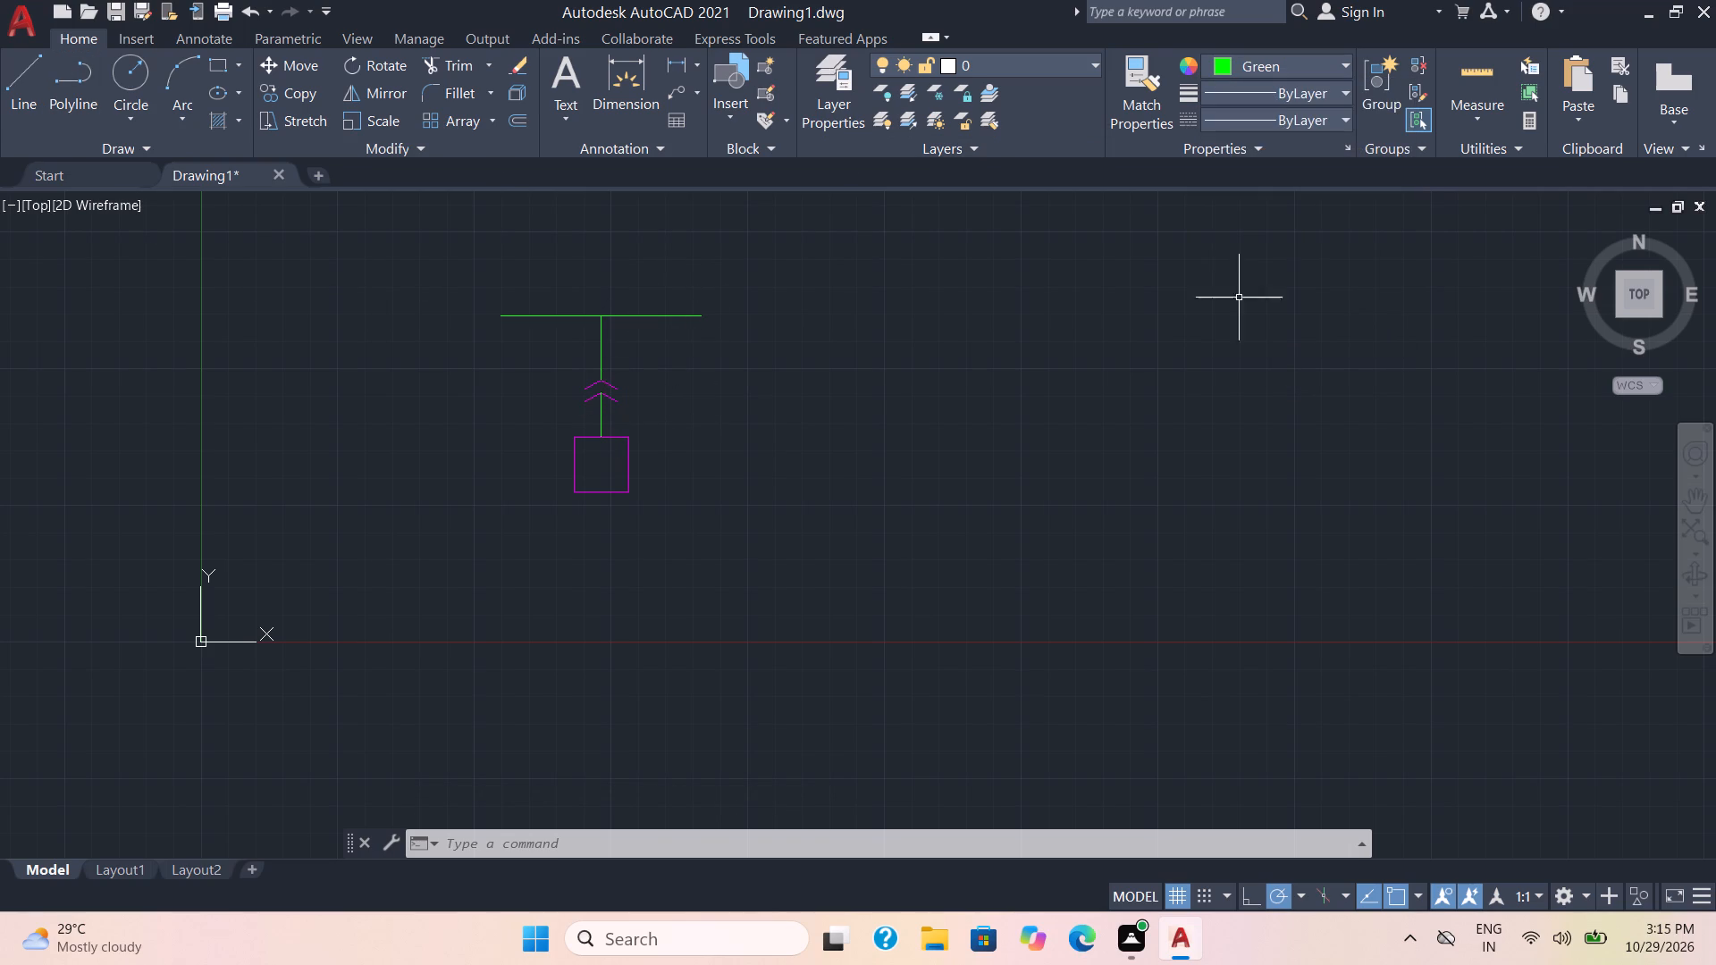
click(16, 86)
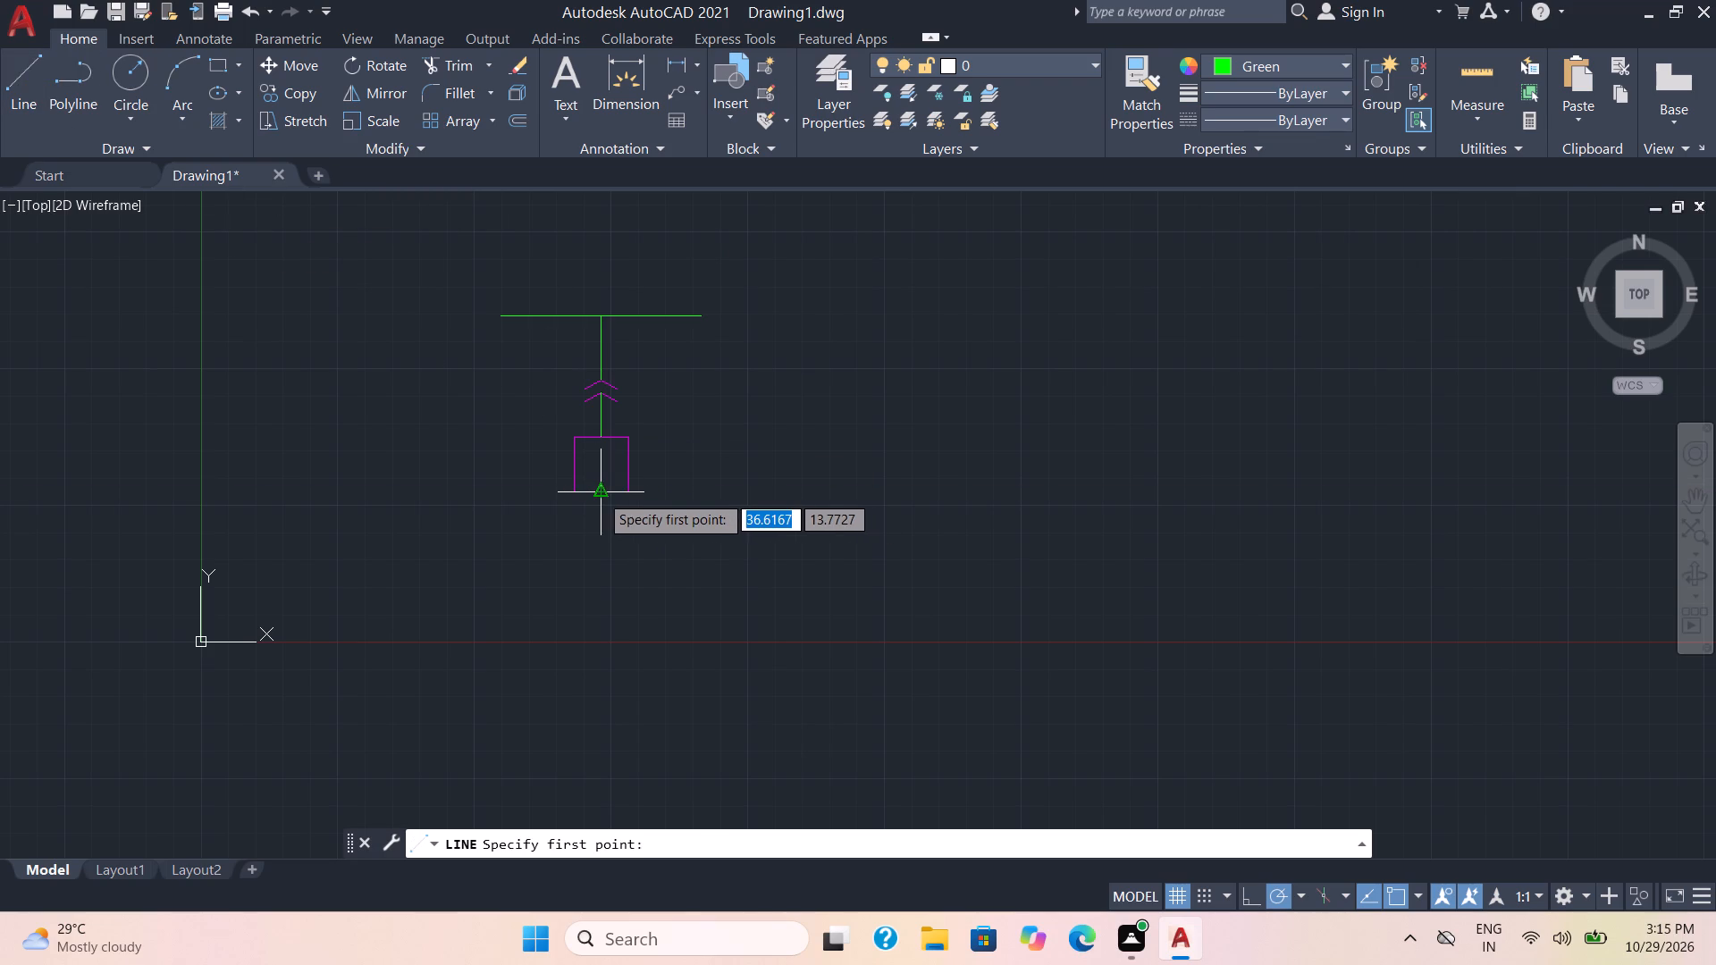
click(600, 494)
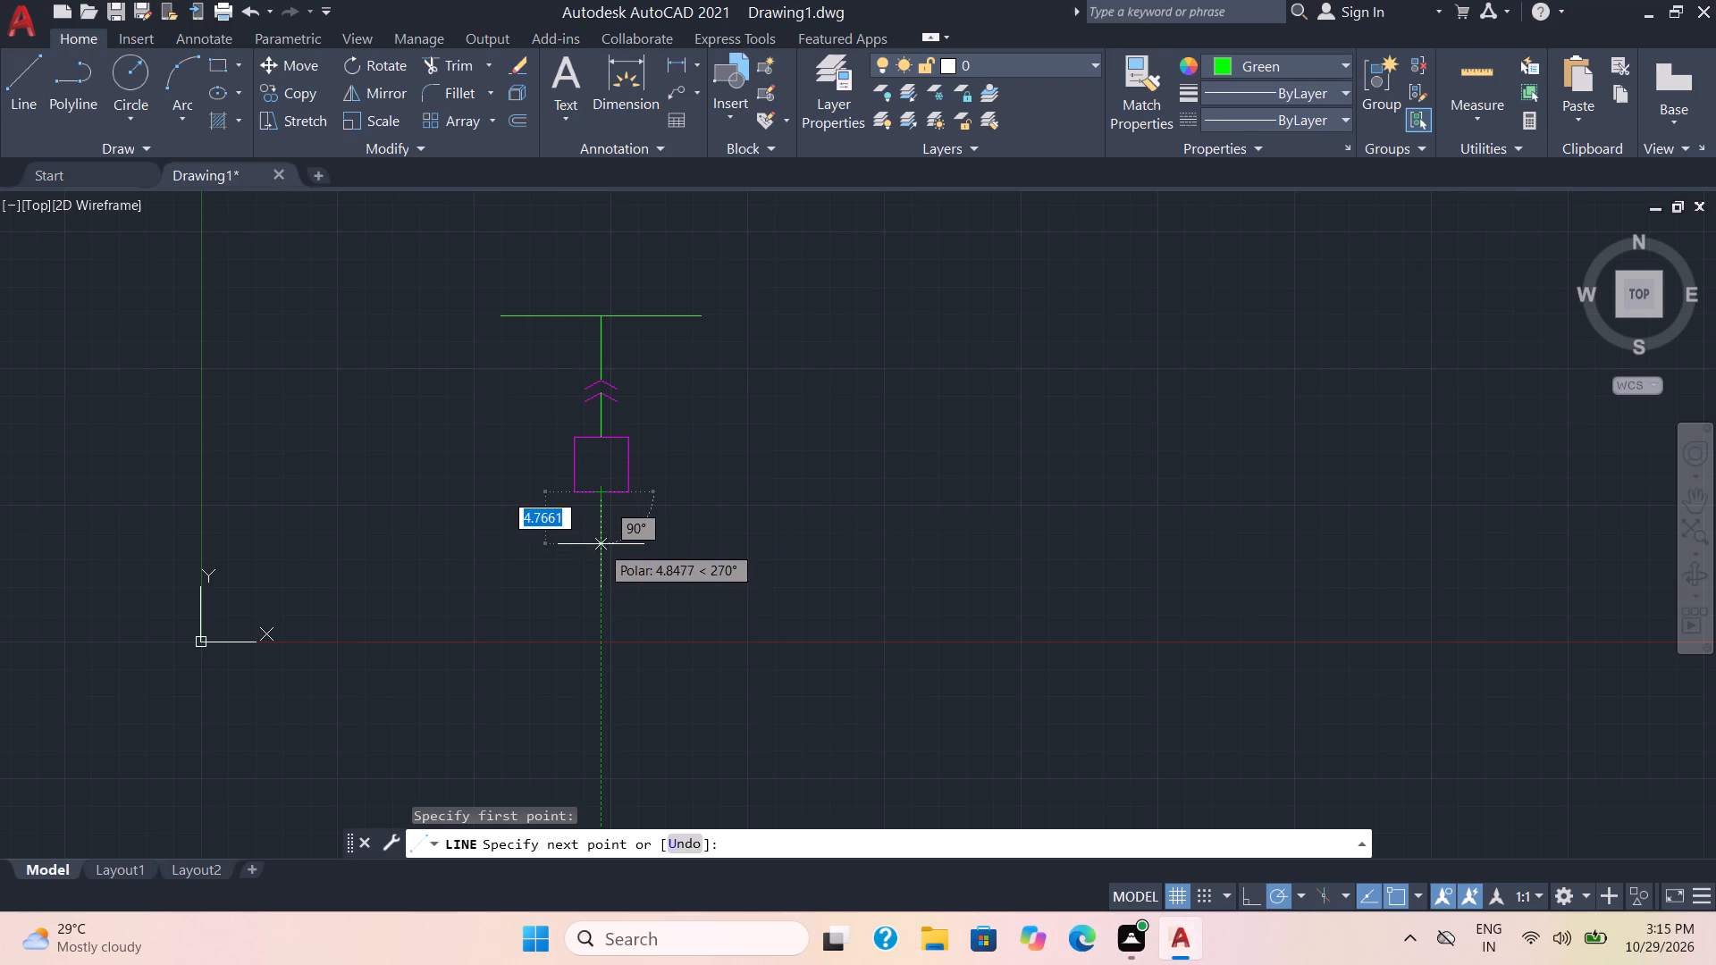
click(601, 539)
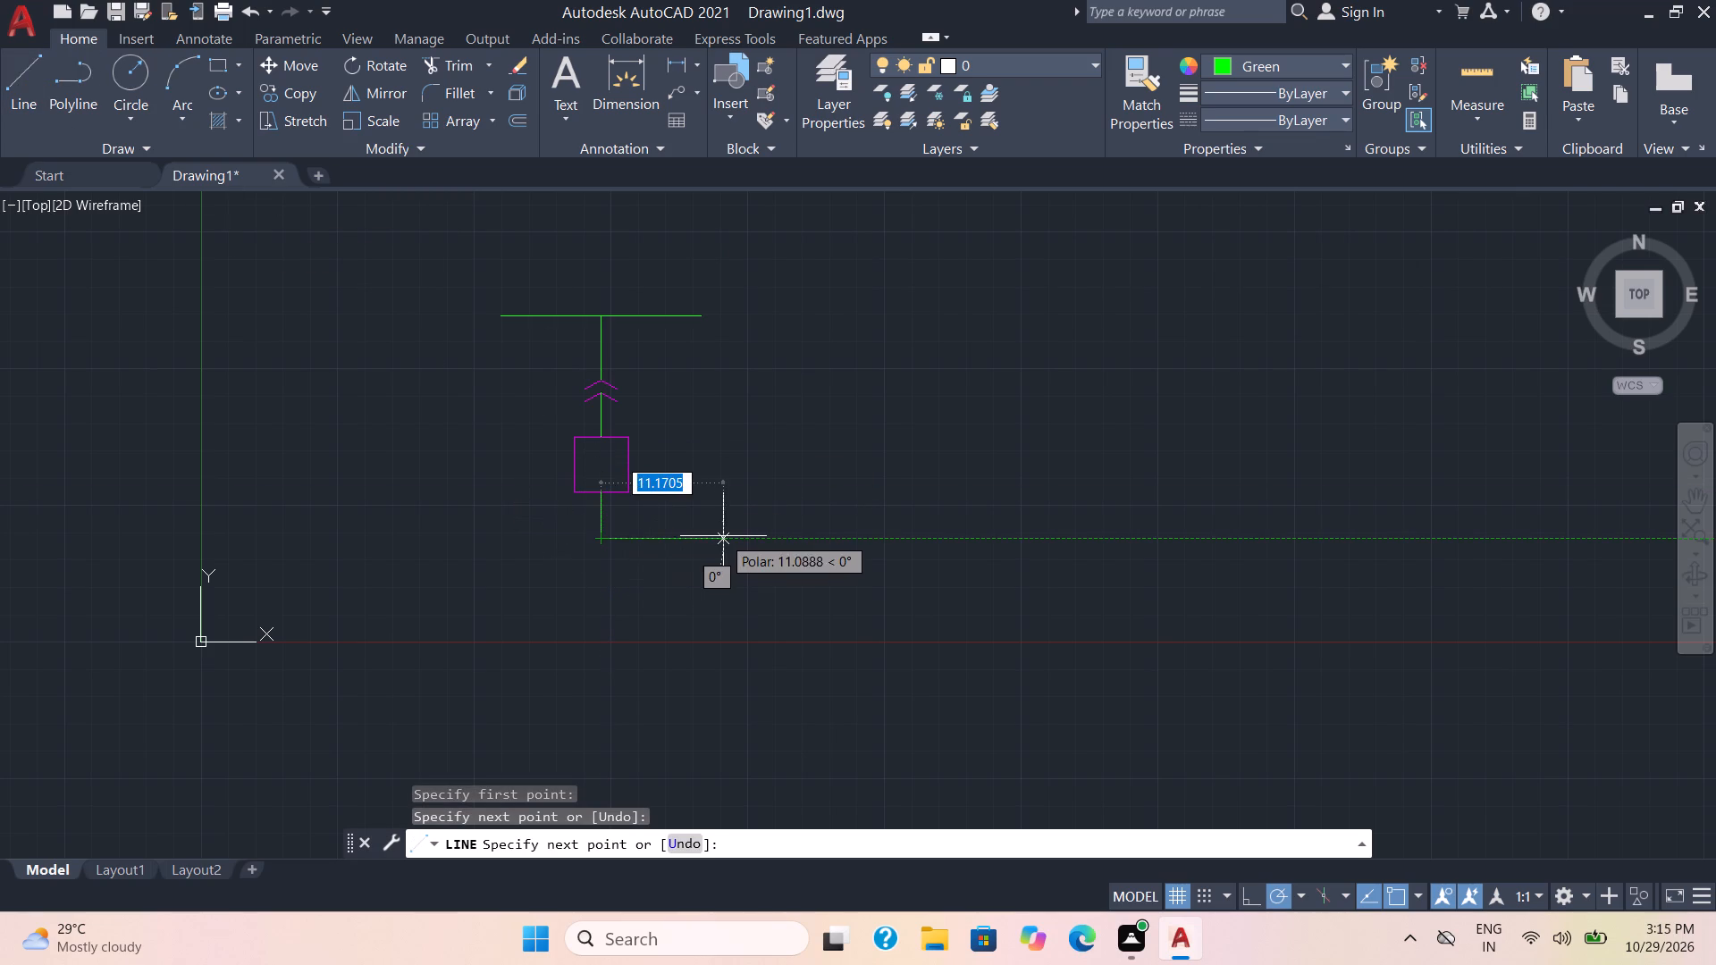
key(space)
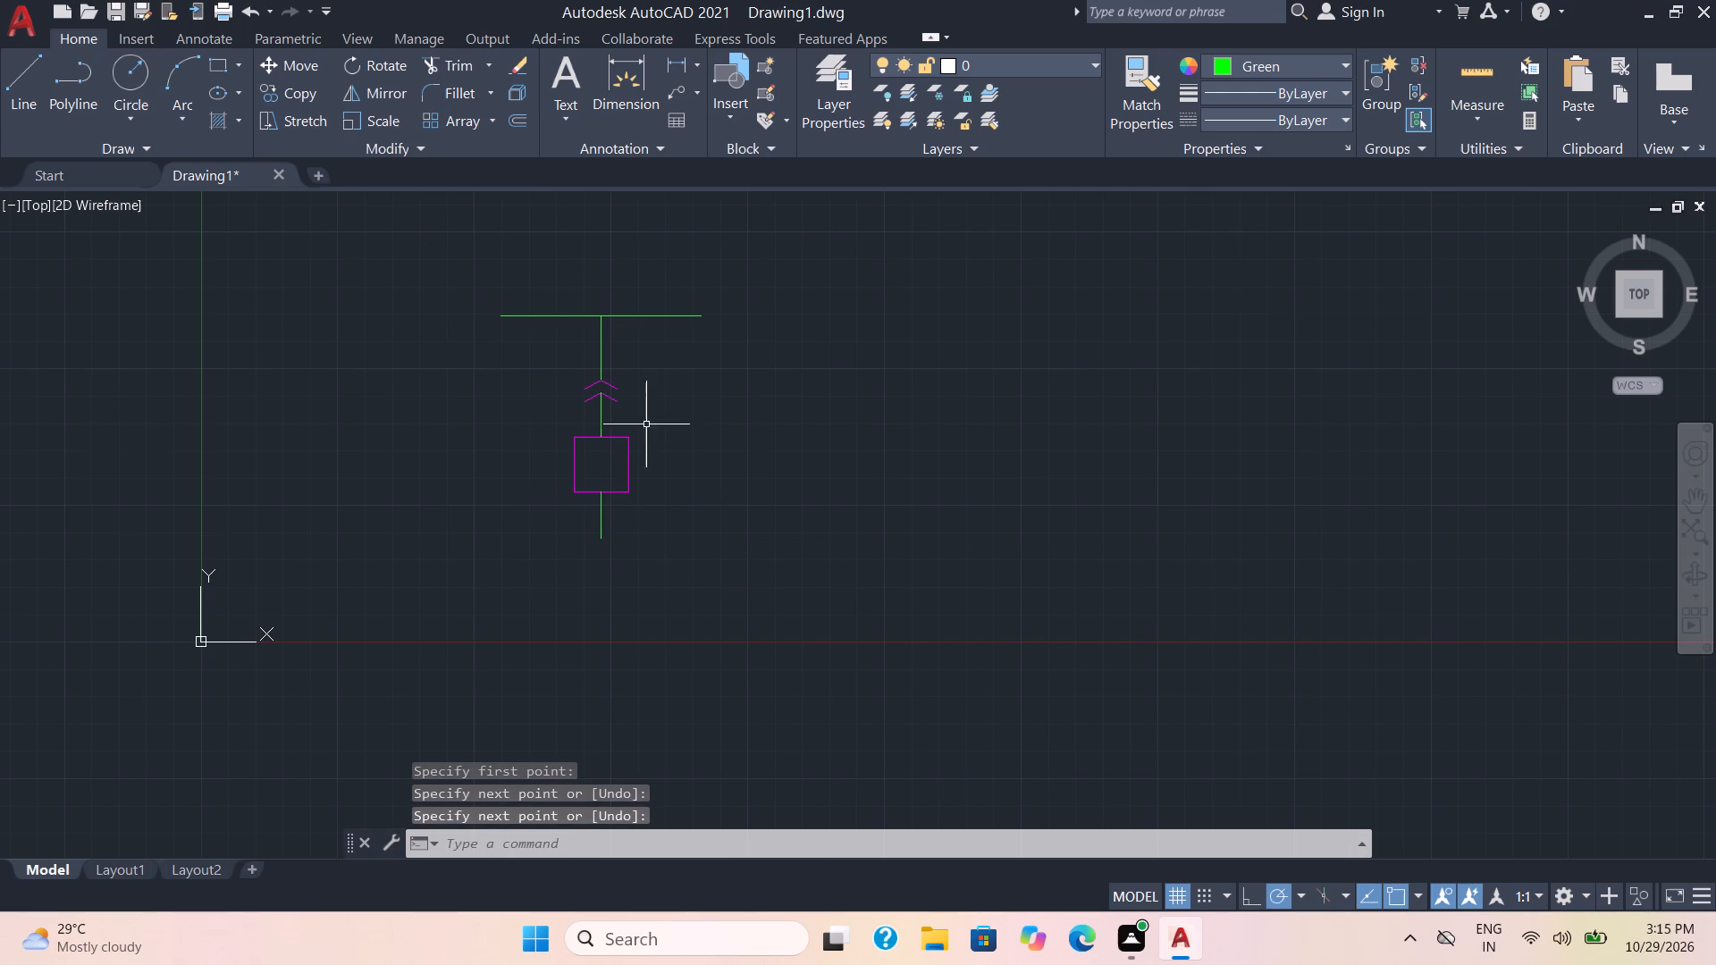
Copy both magenta chevrons from the upper apex to a free spot beside the square, about 13.6 mm away at 310°.
click(635, 413)
click(610, 375)
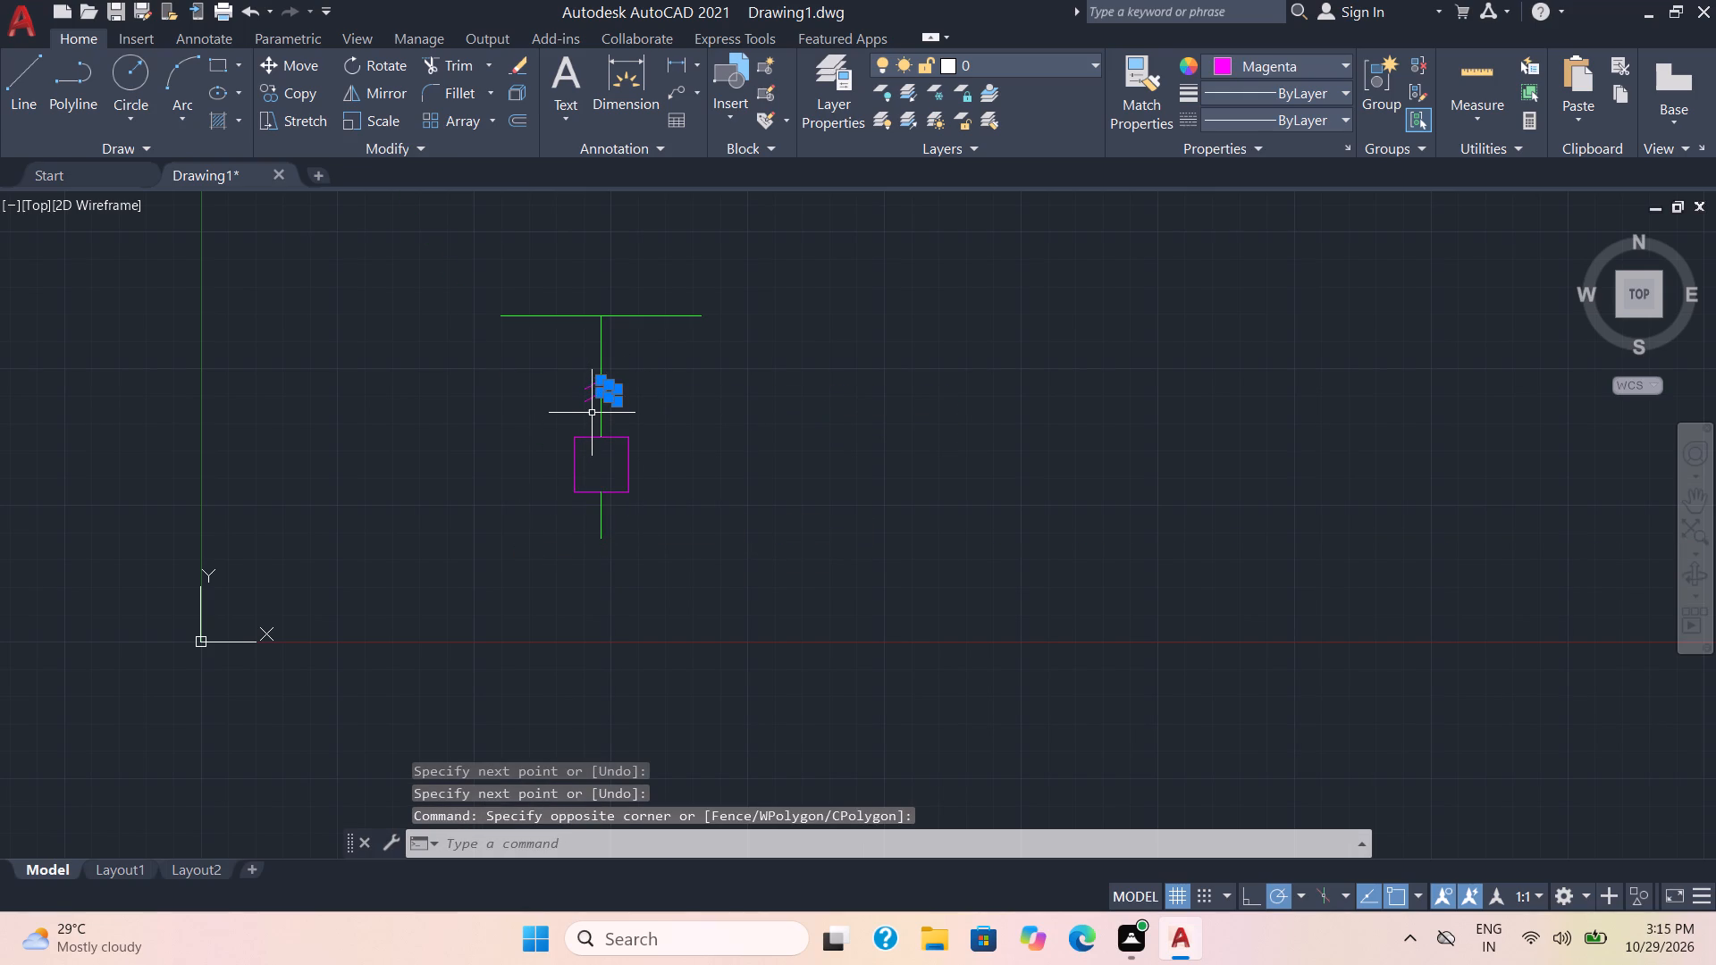
click(592, 412)
click(570, 382)
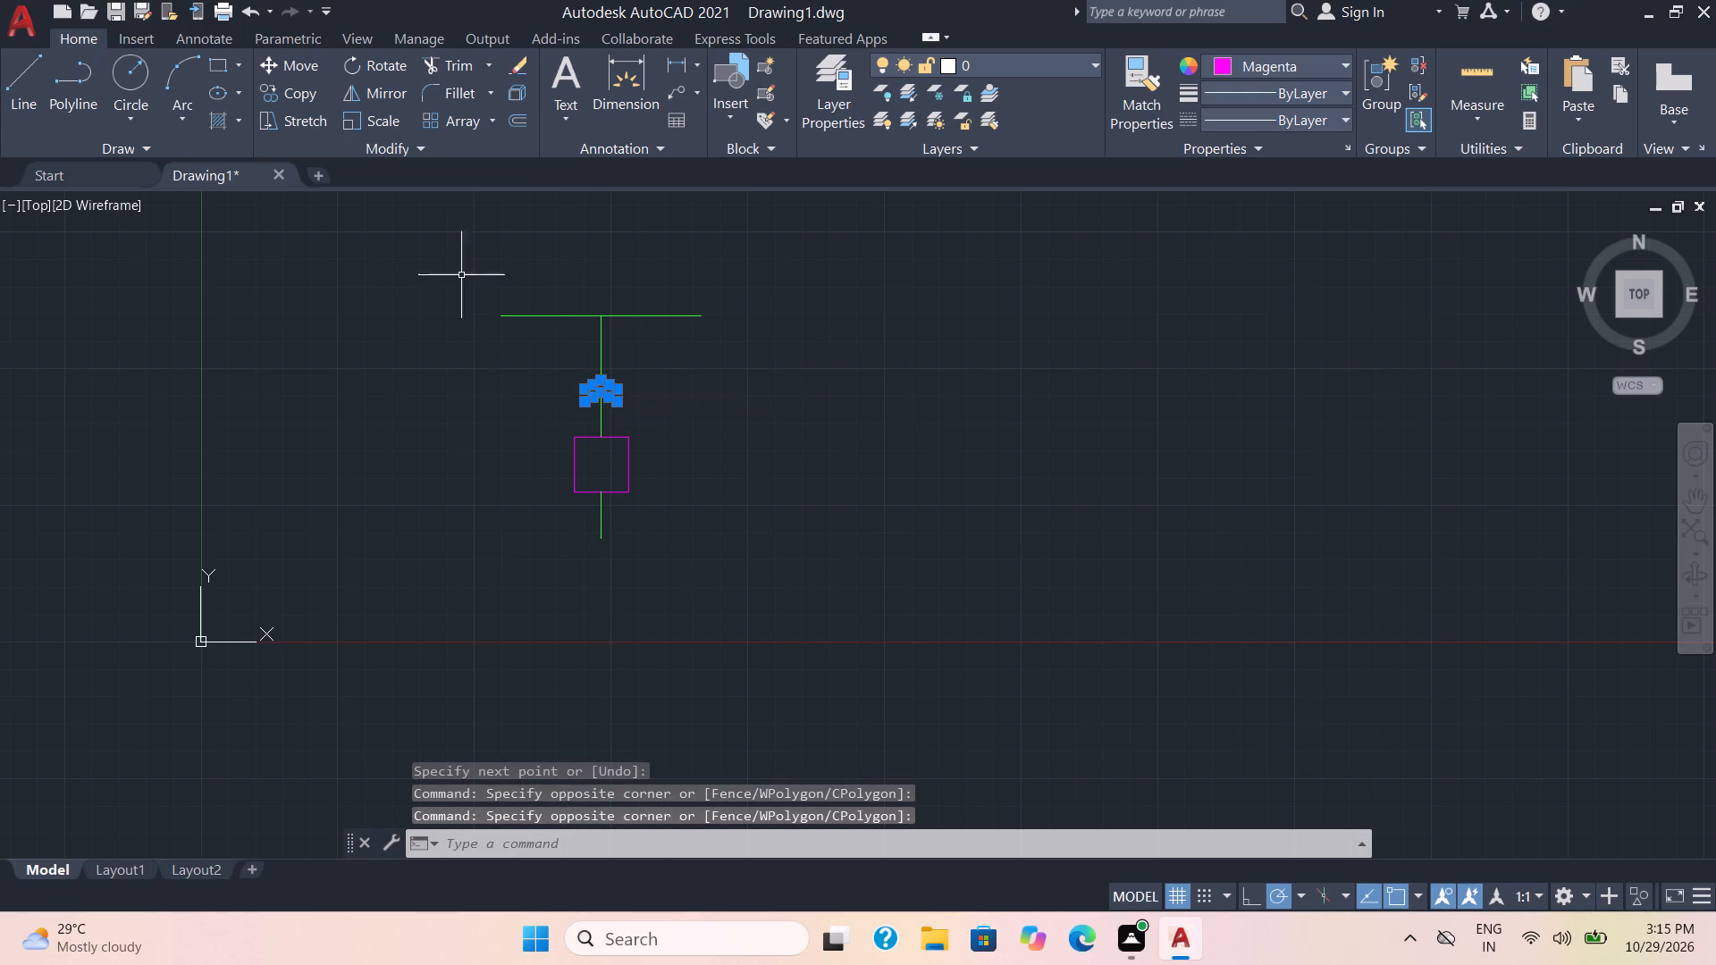
click(312, 90)
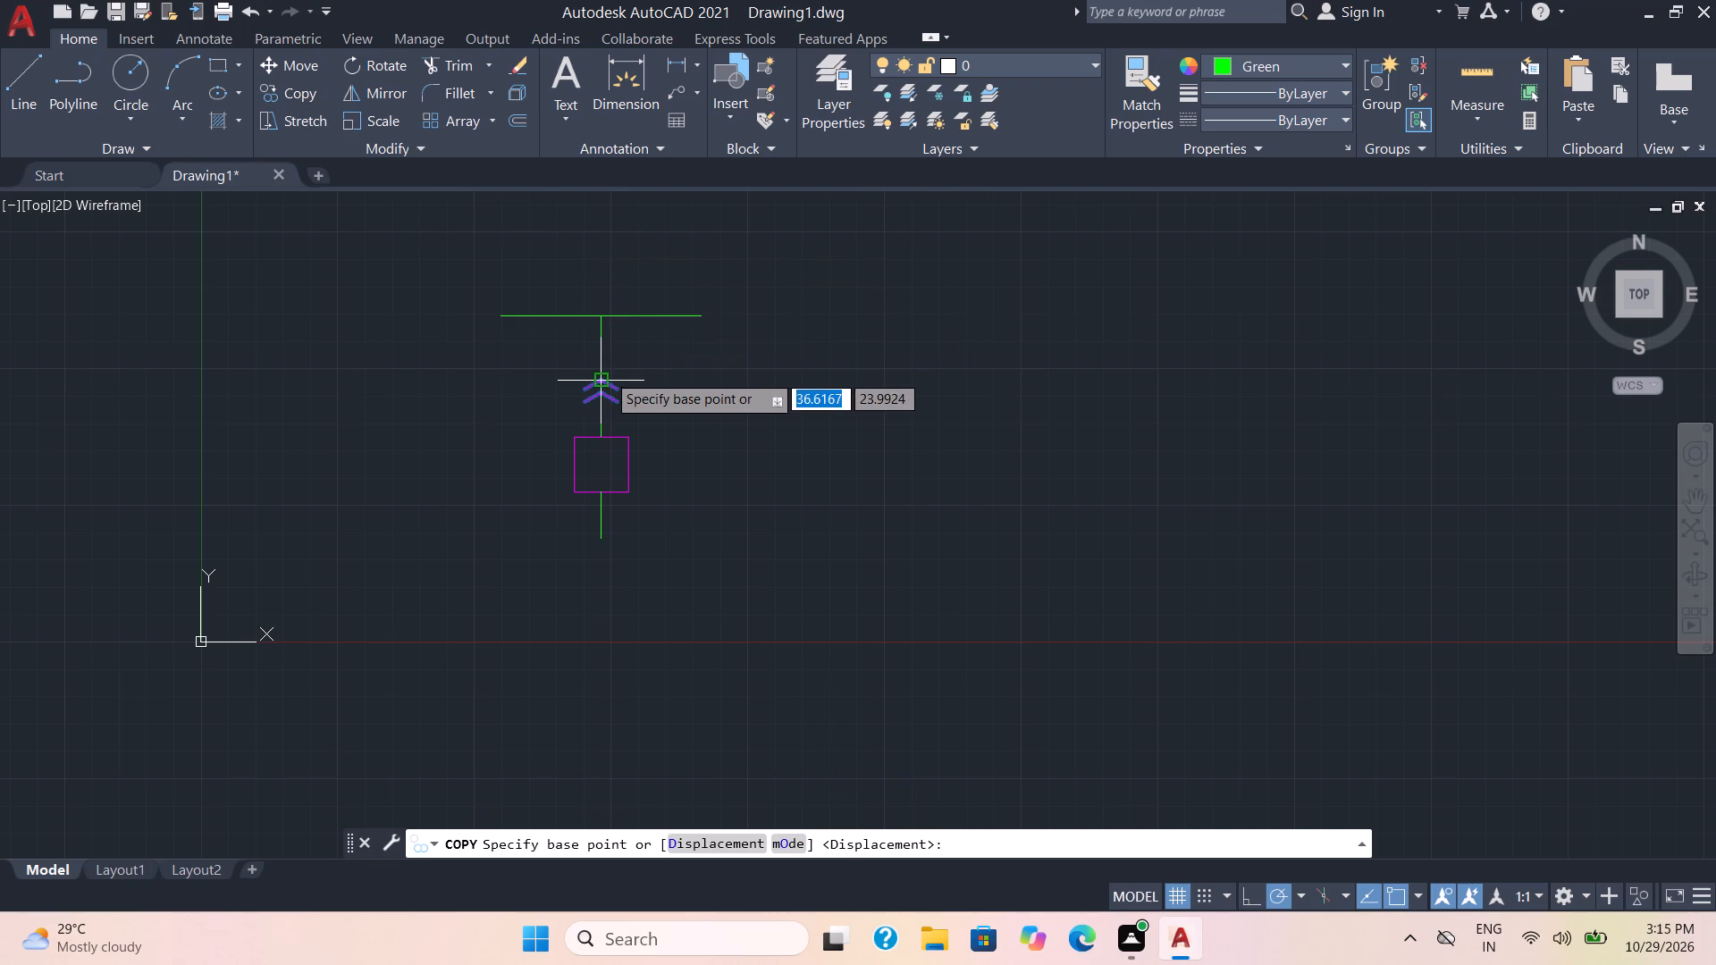
click(604, 380)
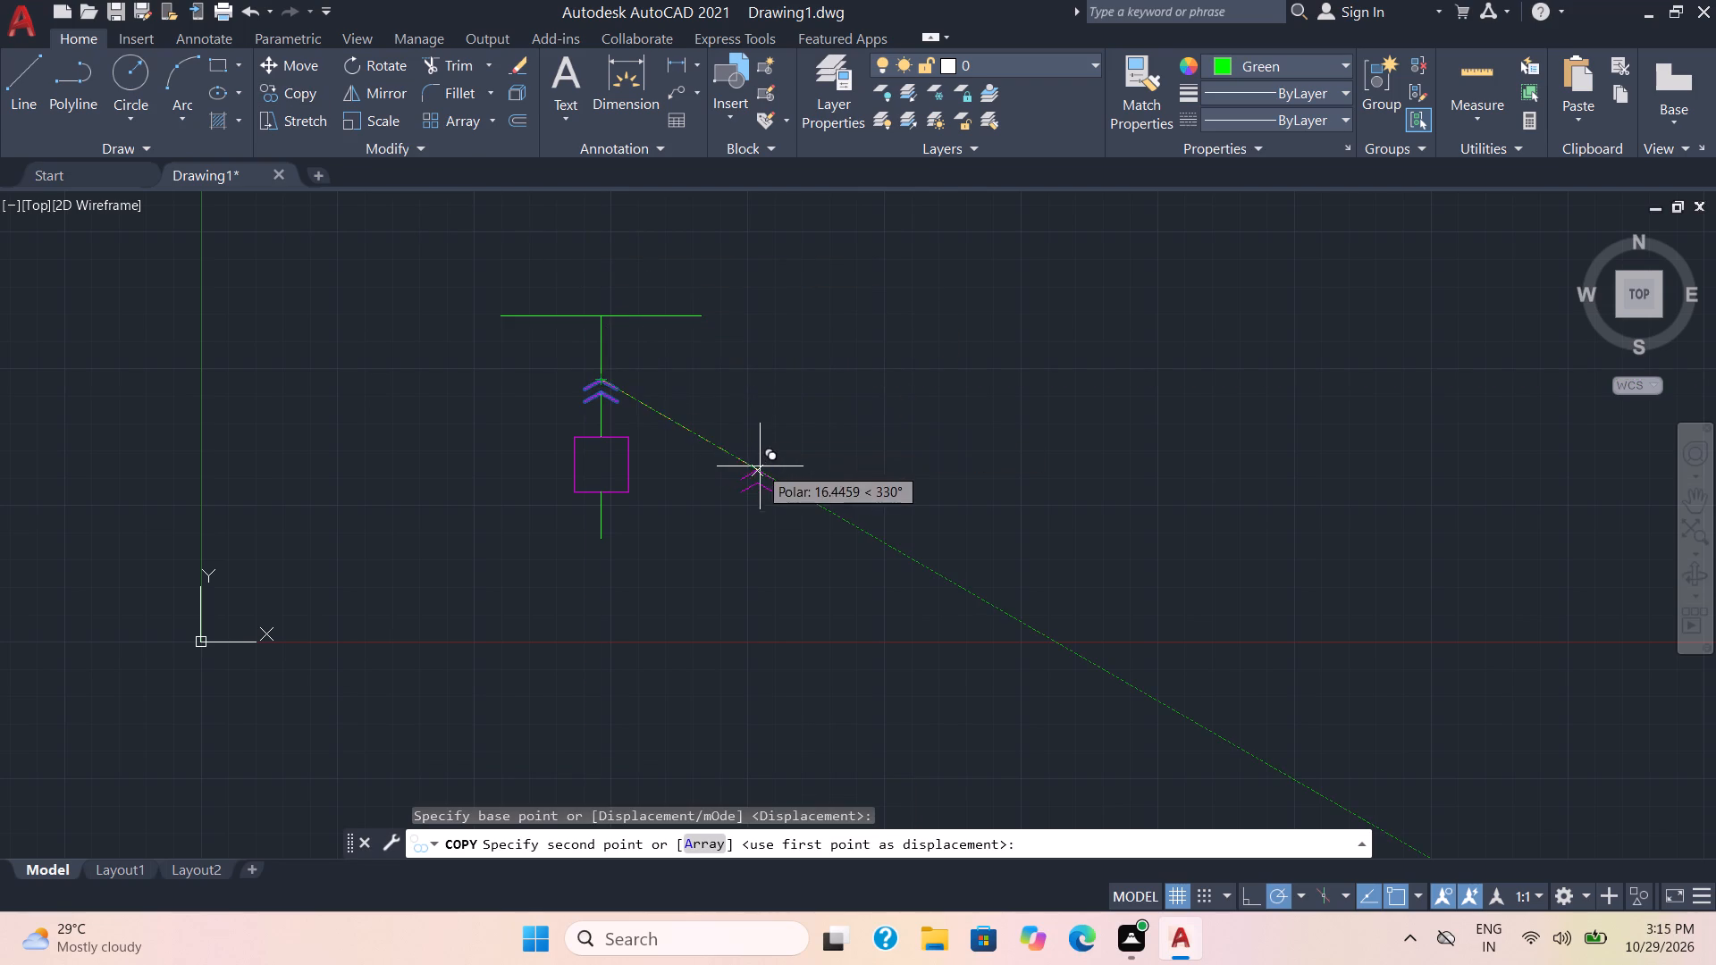
click(697, 493)
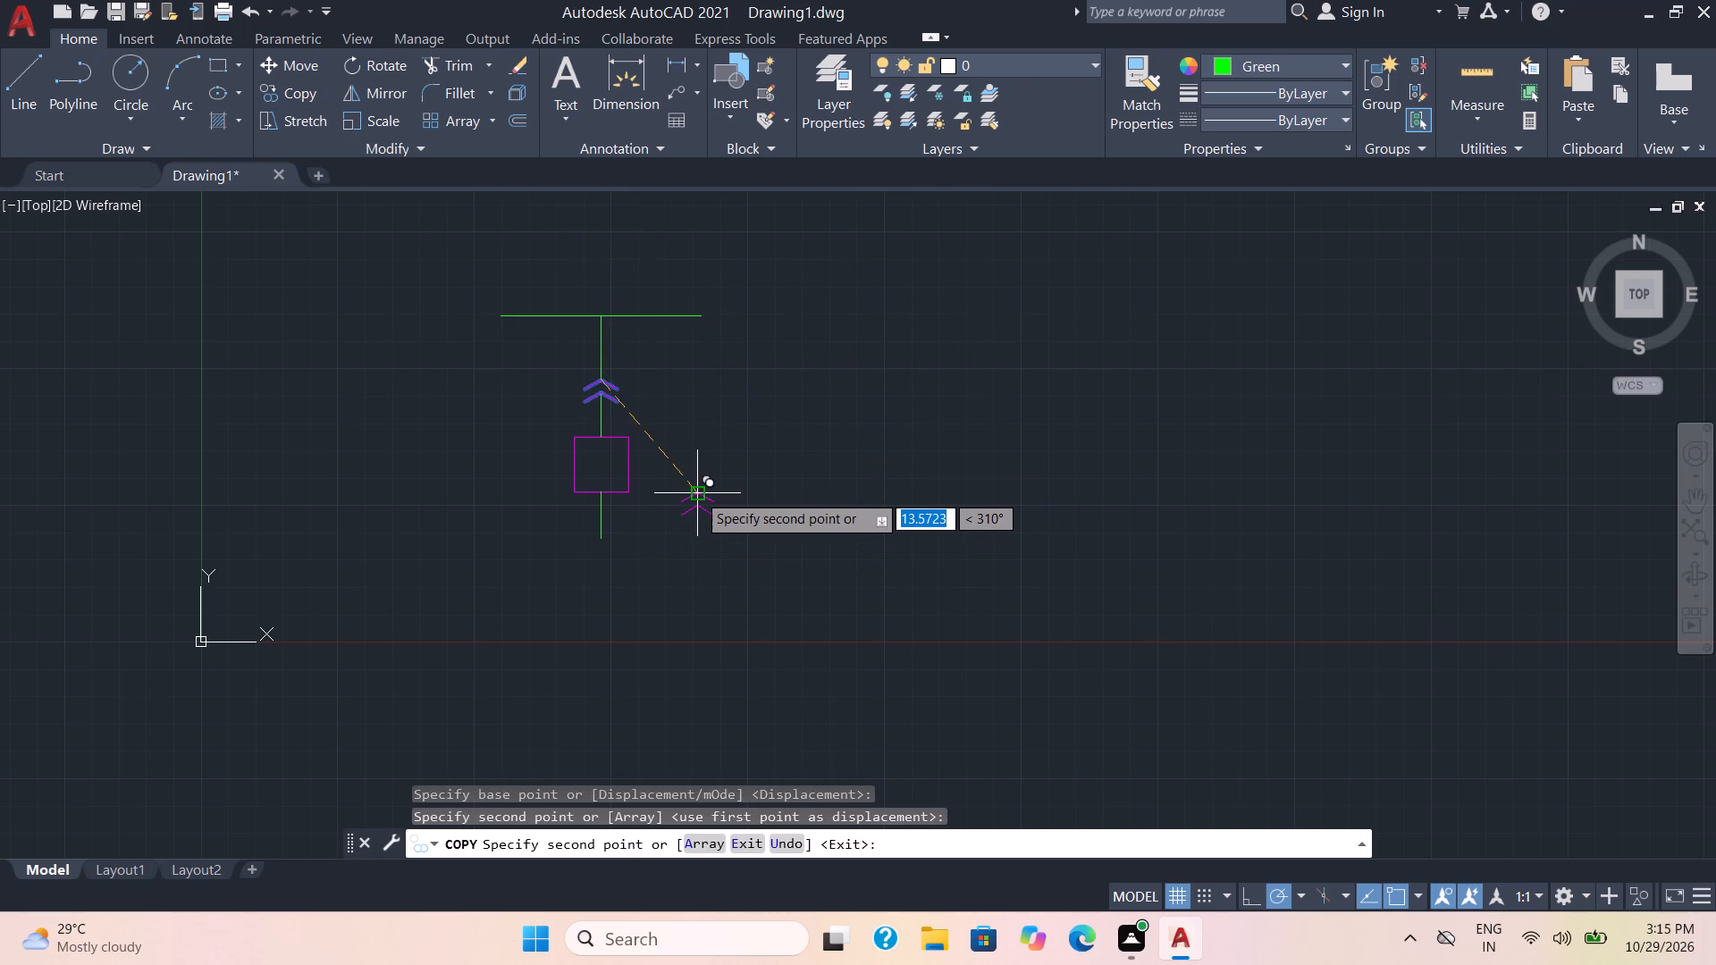
key(space)
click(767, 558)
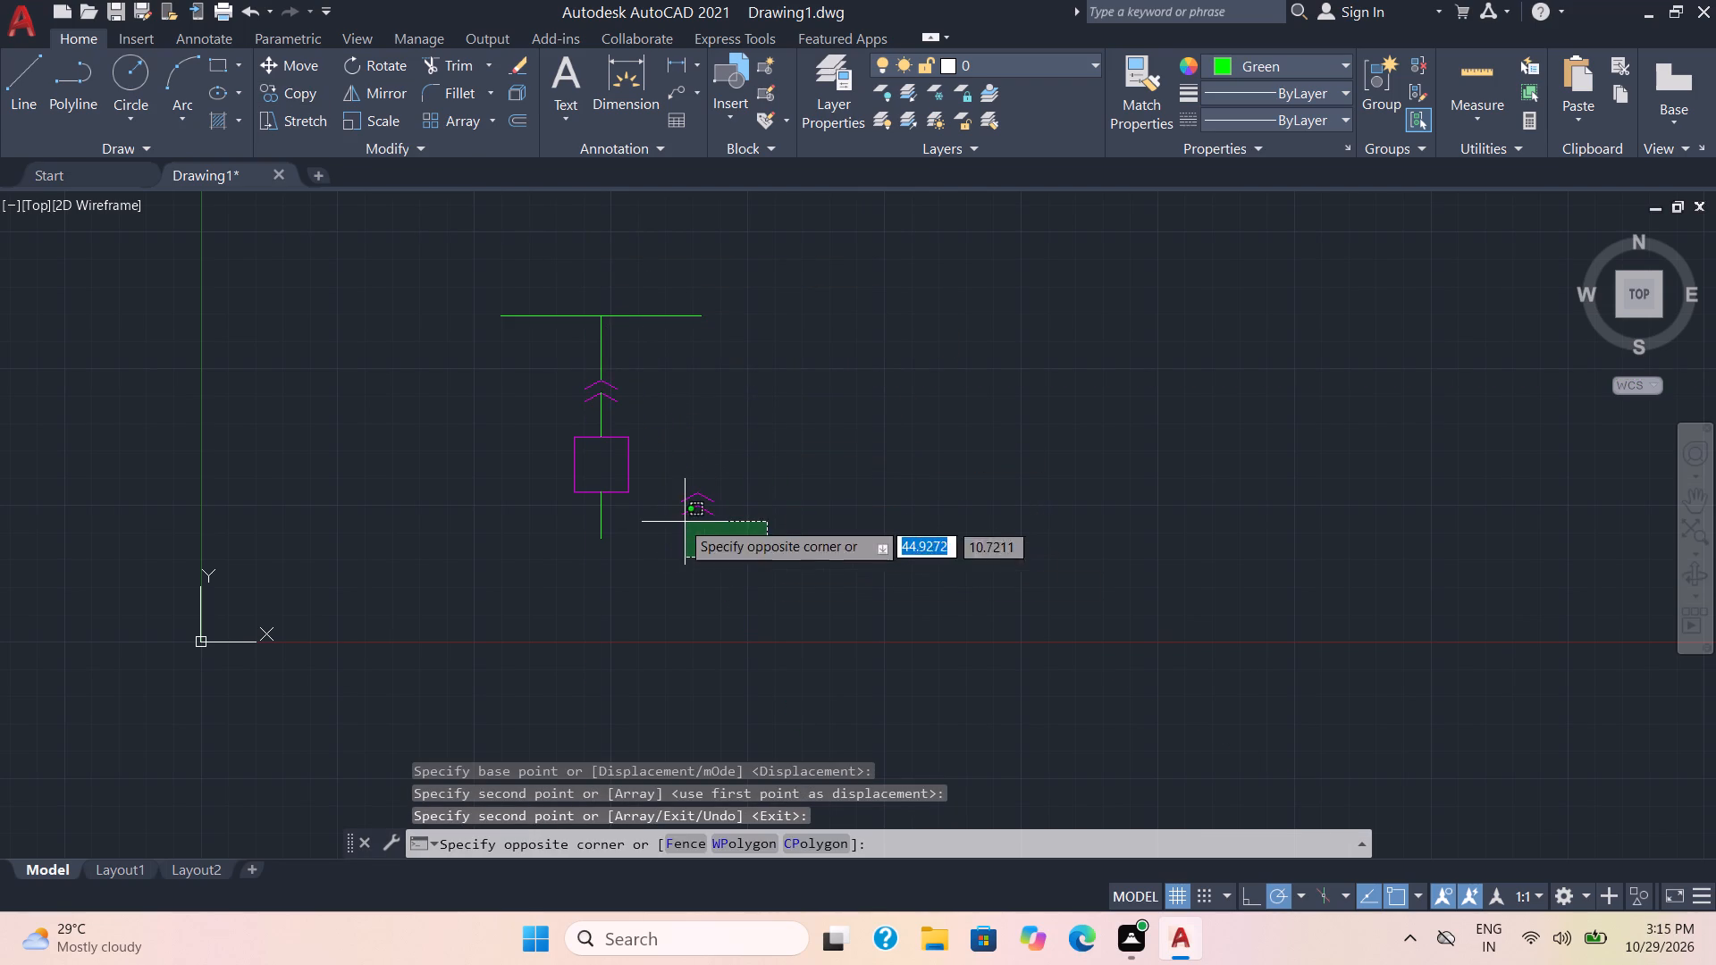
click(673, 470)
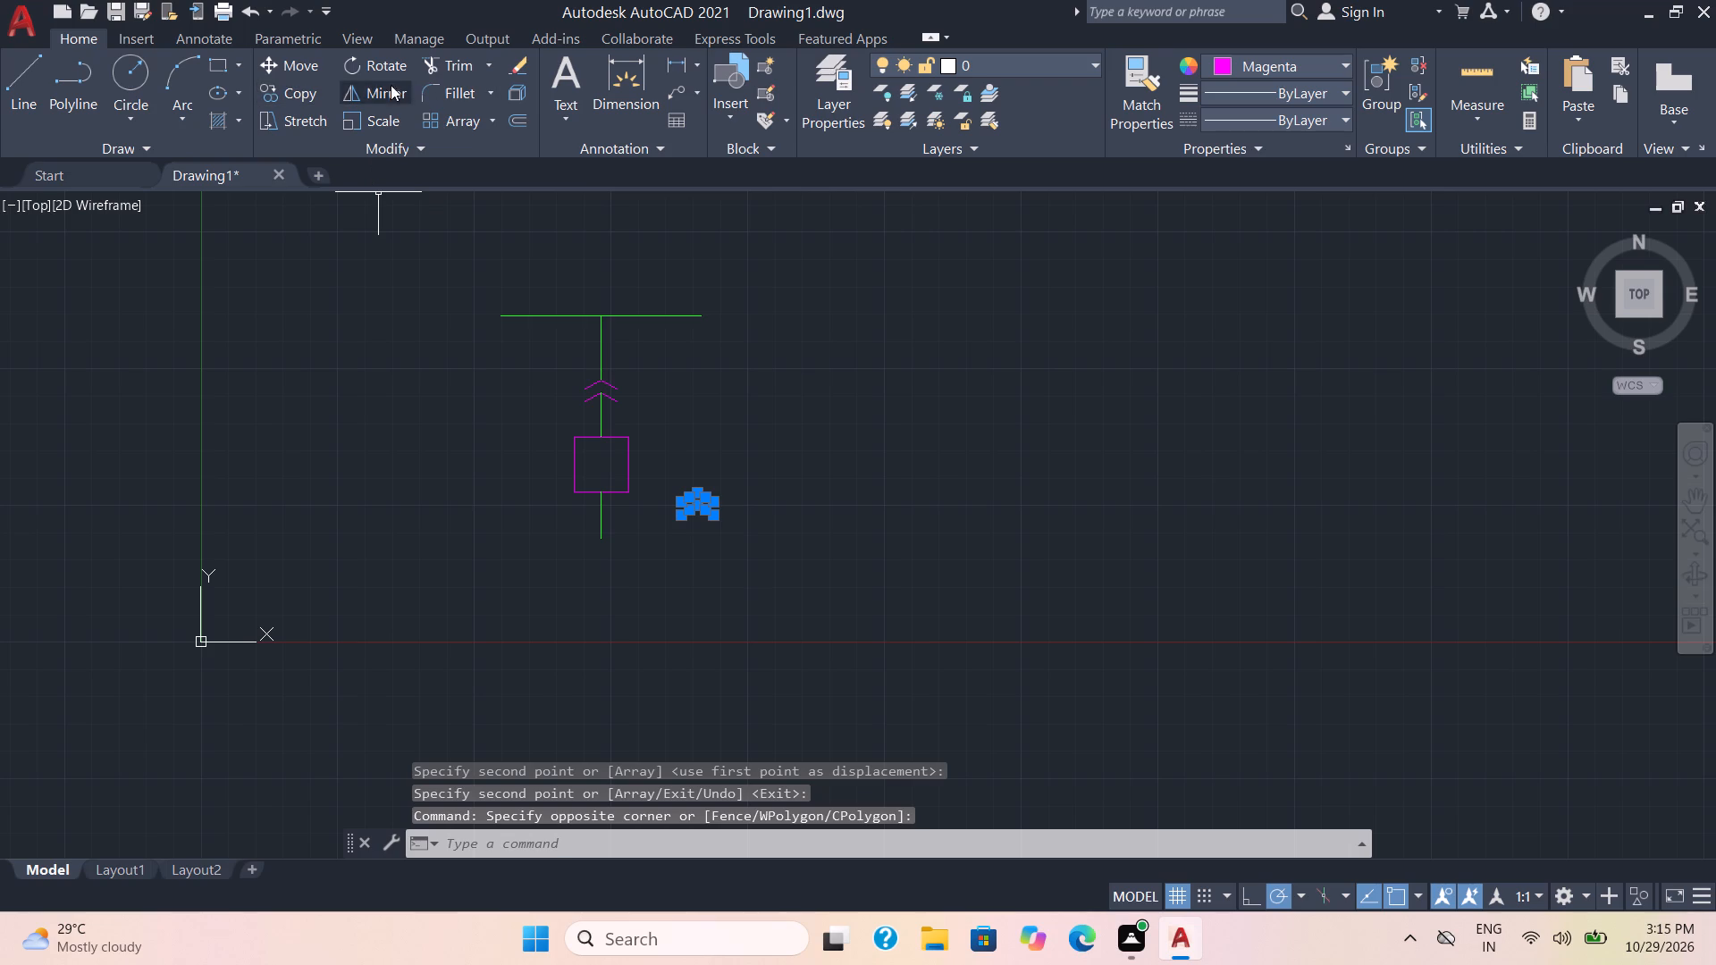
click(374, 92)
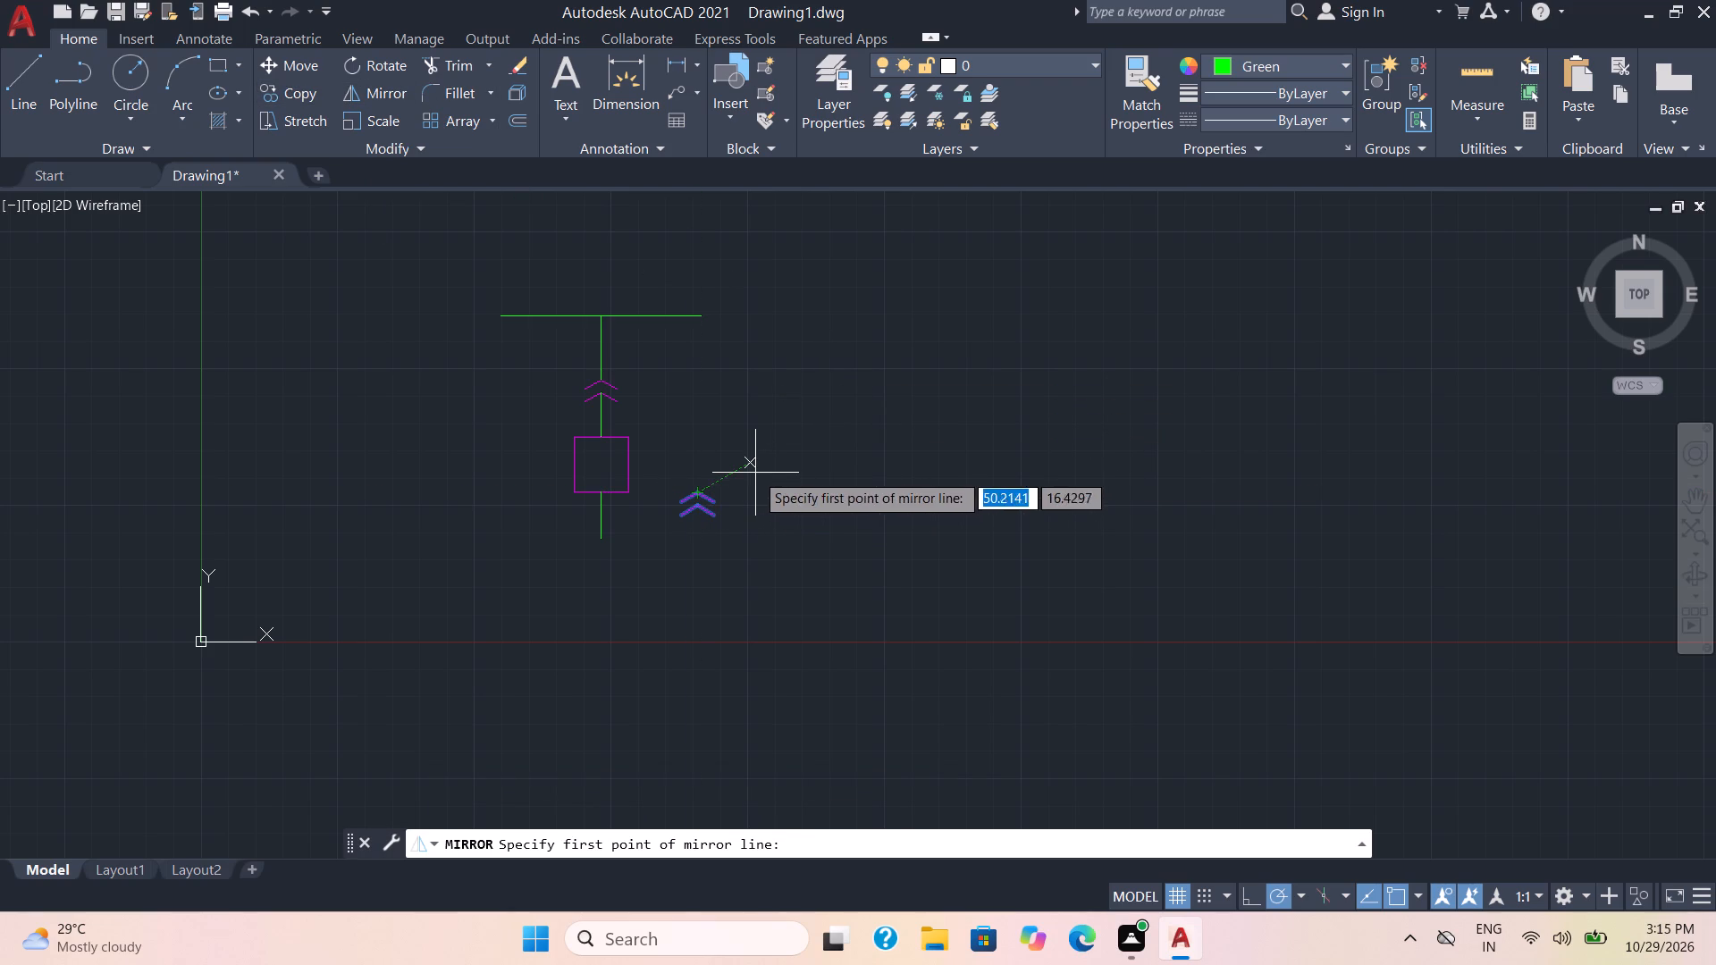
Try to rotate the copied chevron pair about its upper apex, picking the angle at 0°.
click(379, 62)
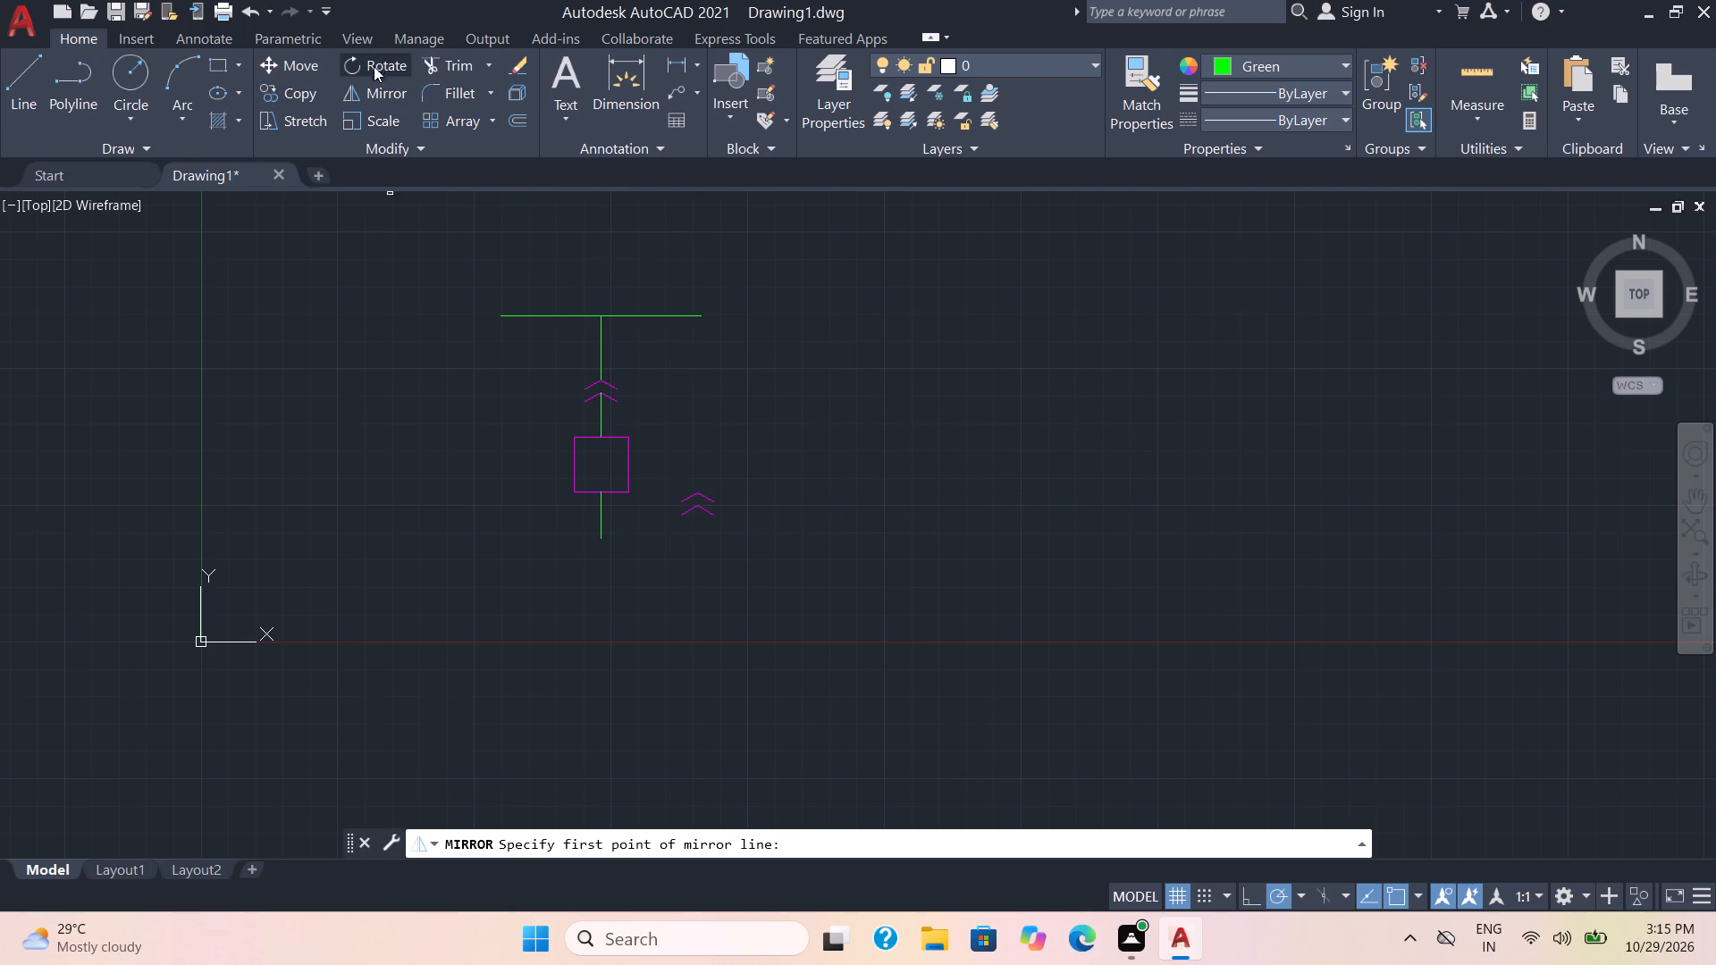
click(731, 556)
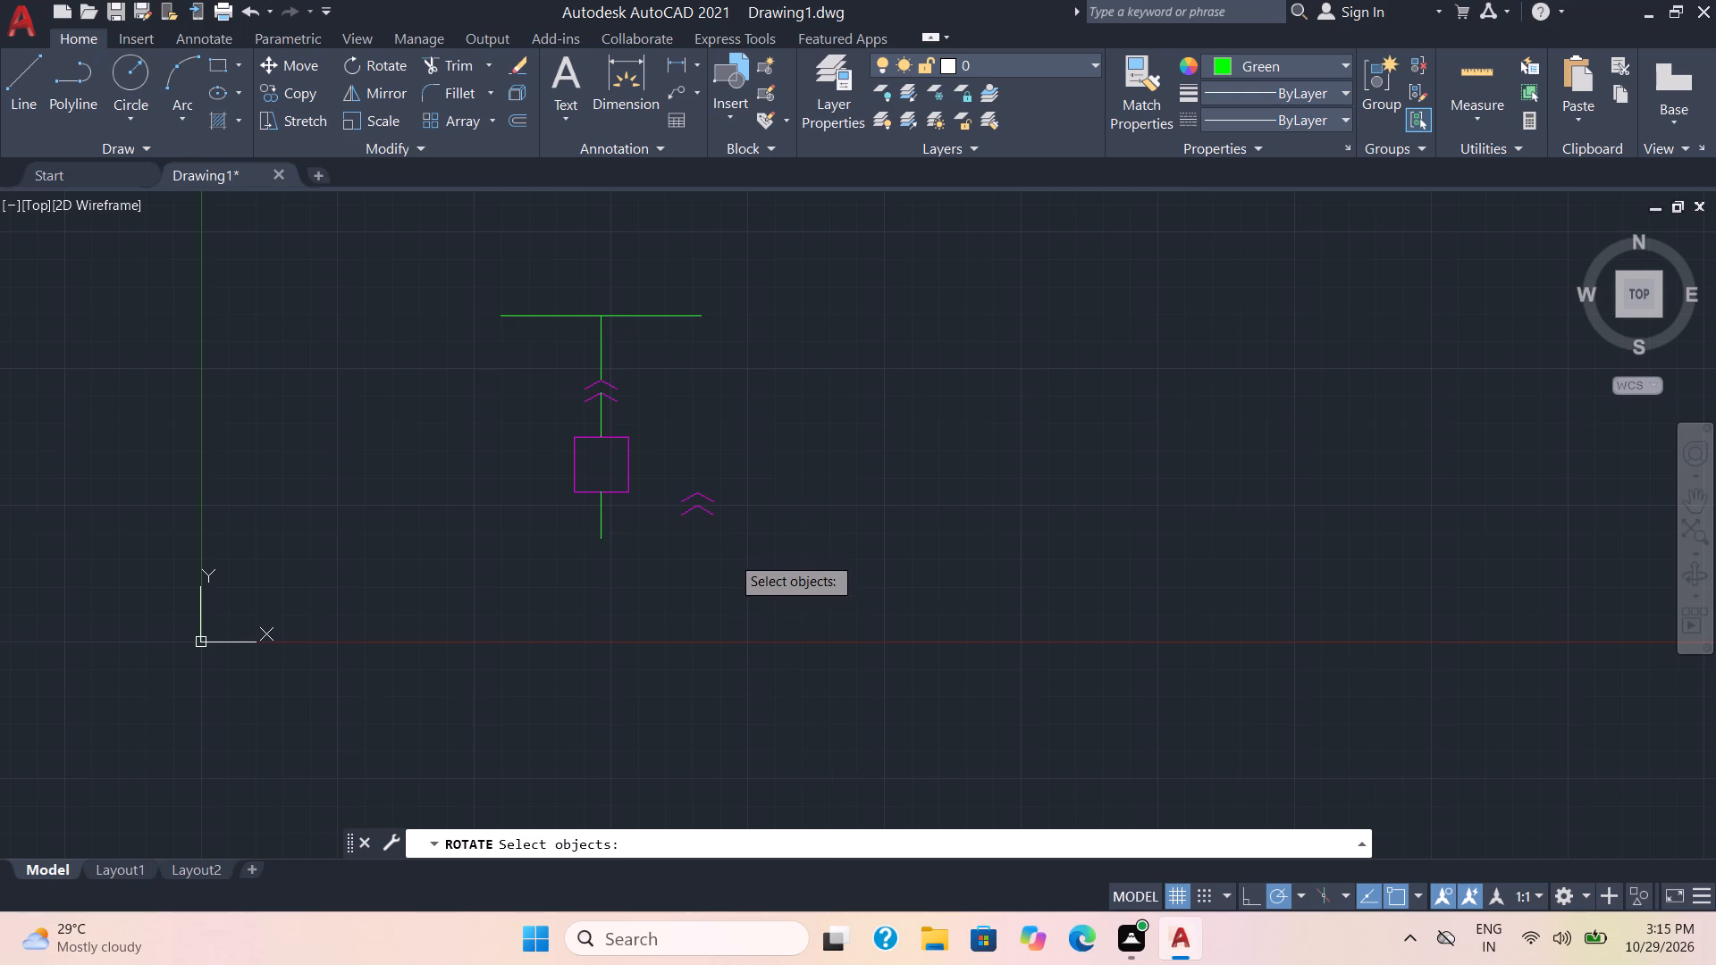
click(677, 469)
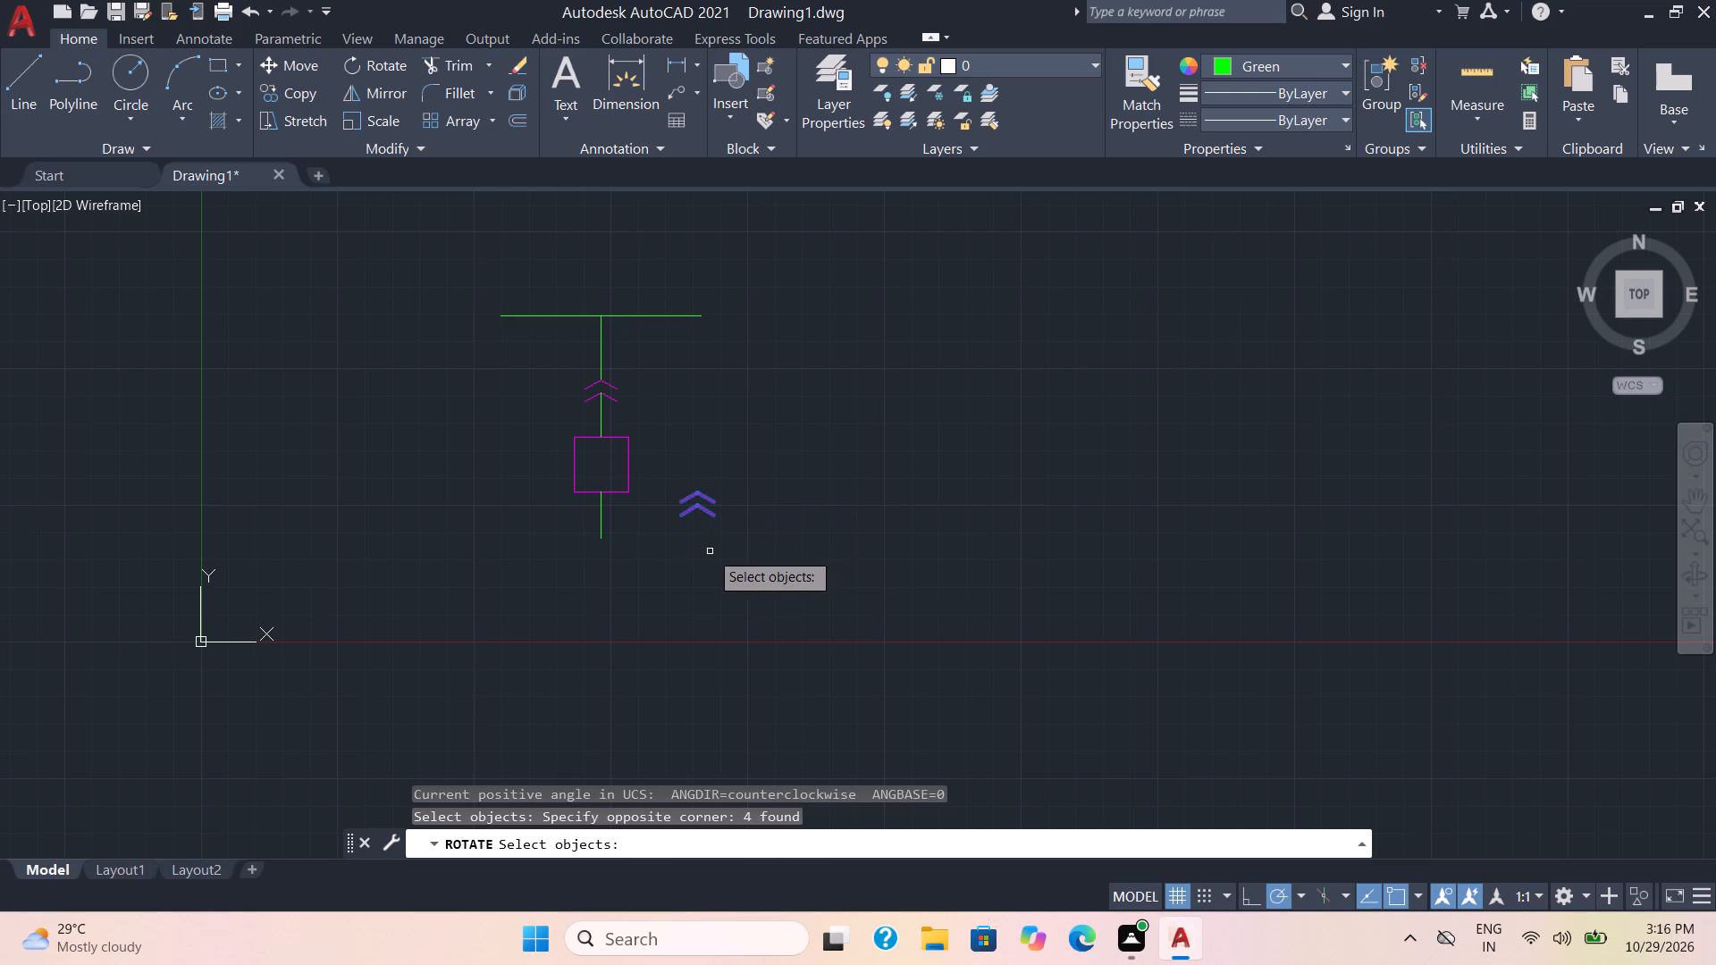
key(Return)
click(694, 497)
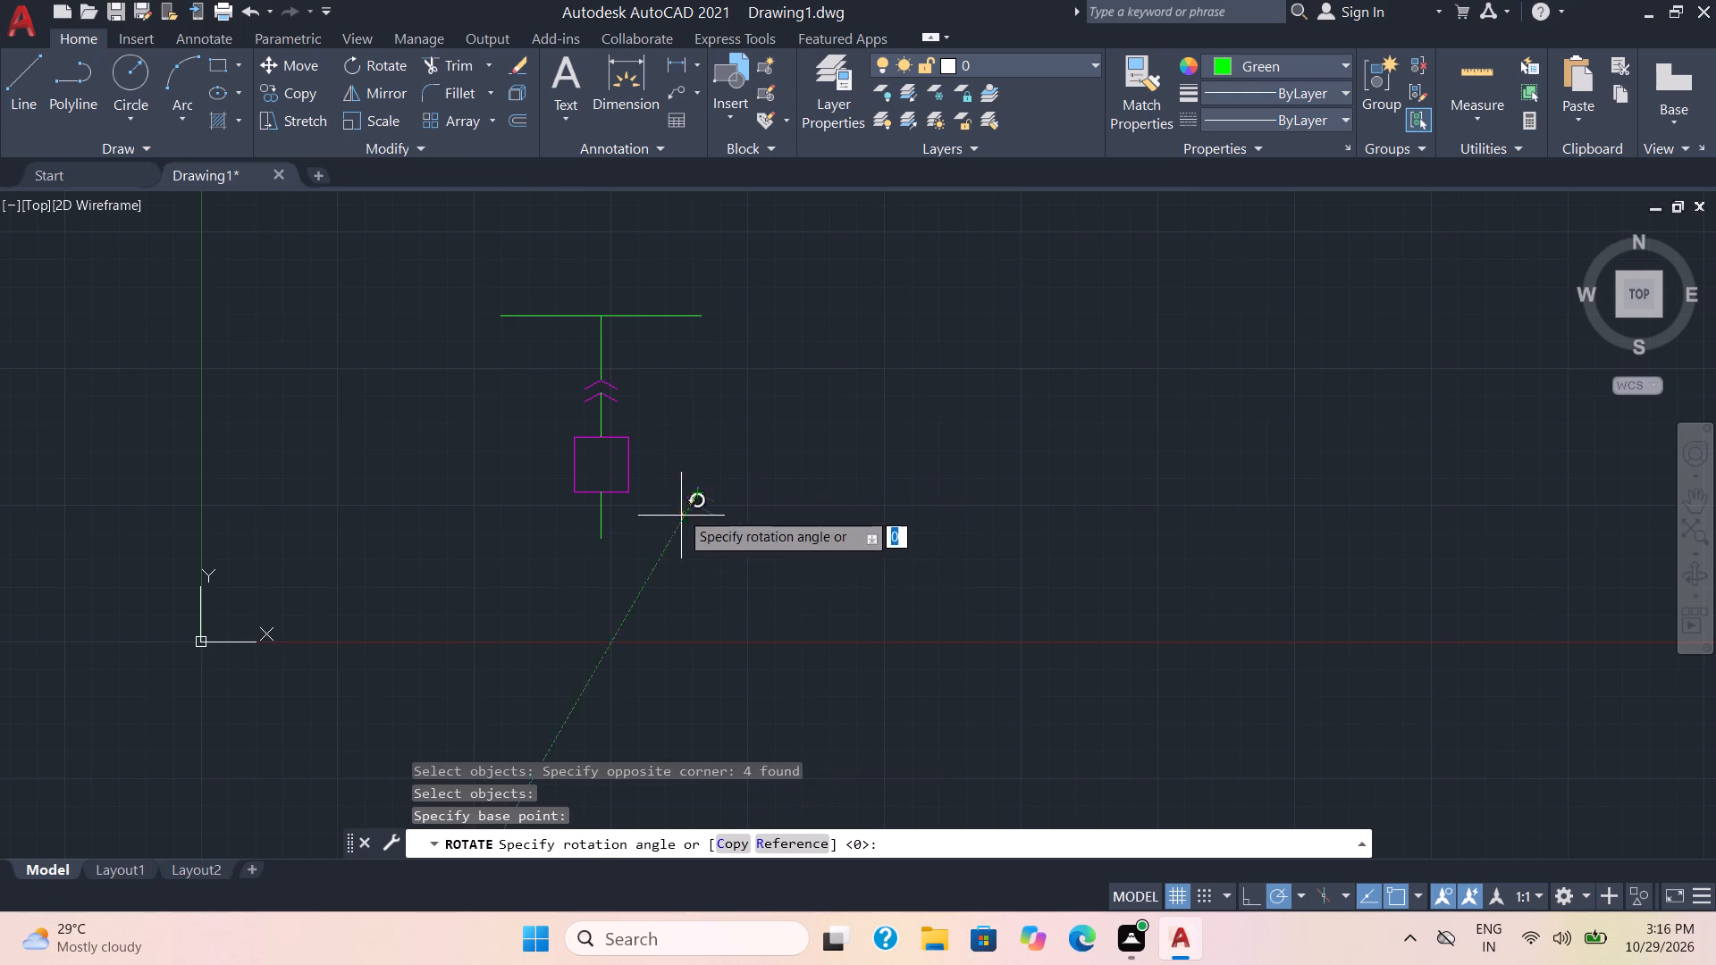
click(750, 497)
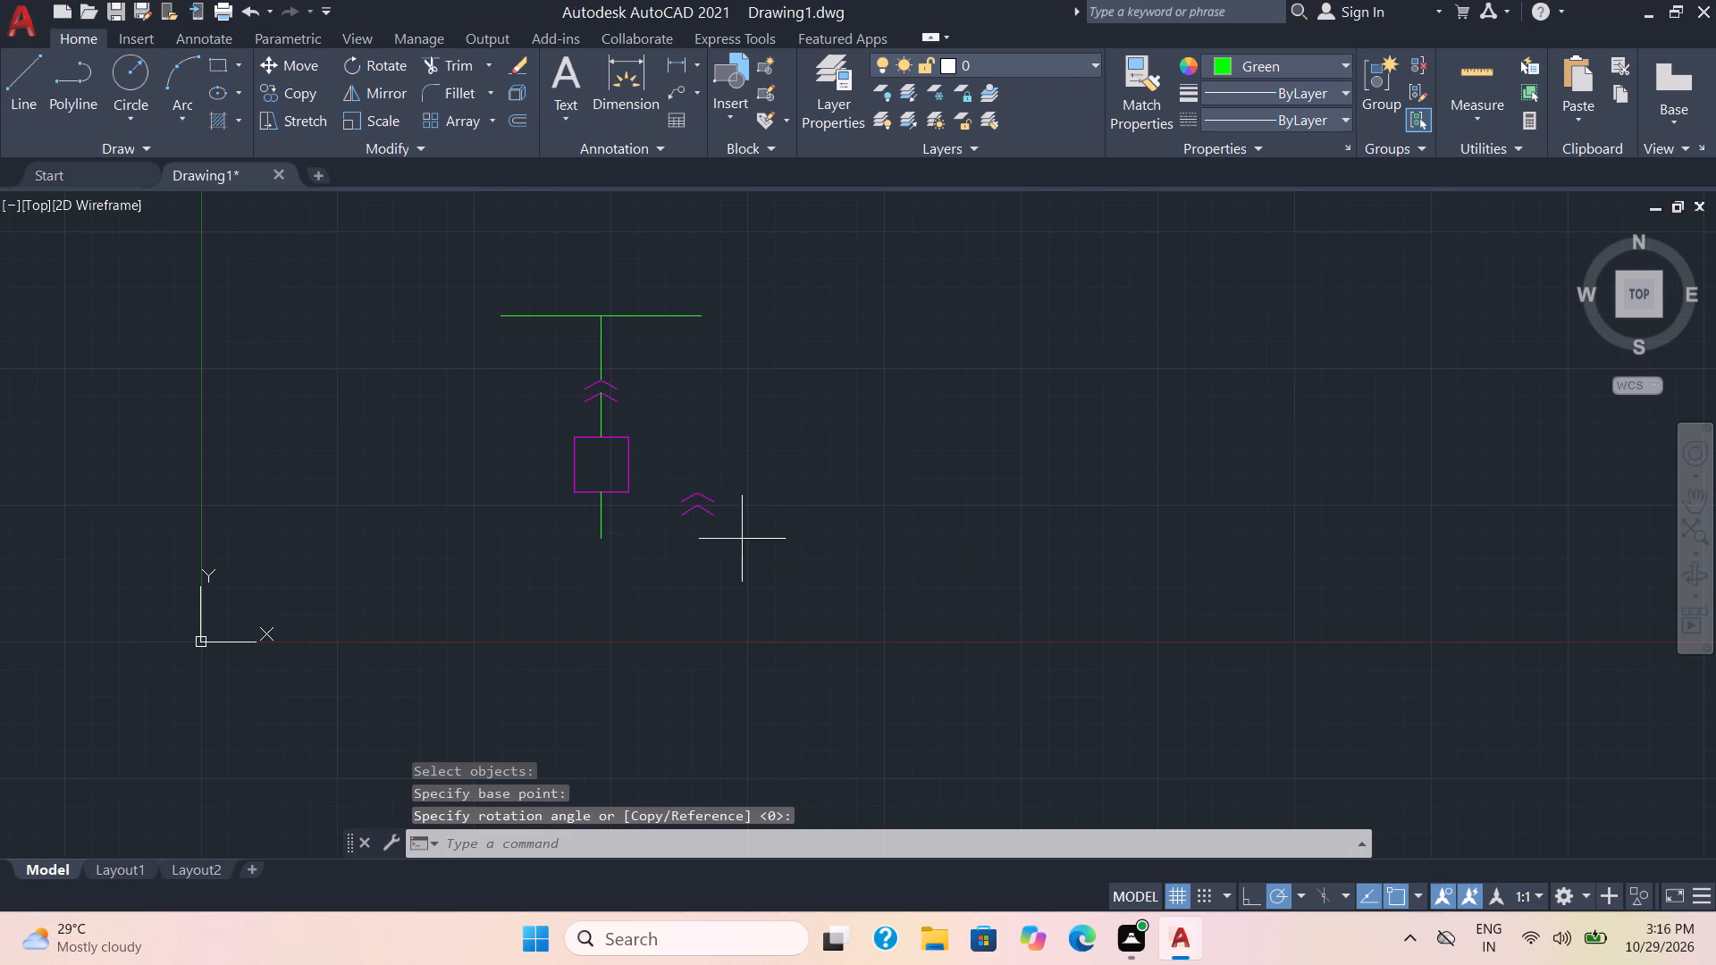
Move the copied magenta chevron pair so its upper apex meets the lower end of the green line below the square.
click(742, 539)
click(653, 460)
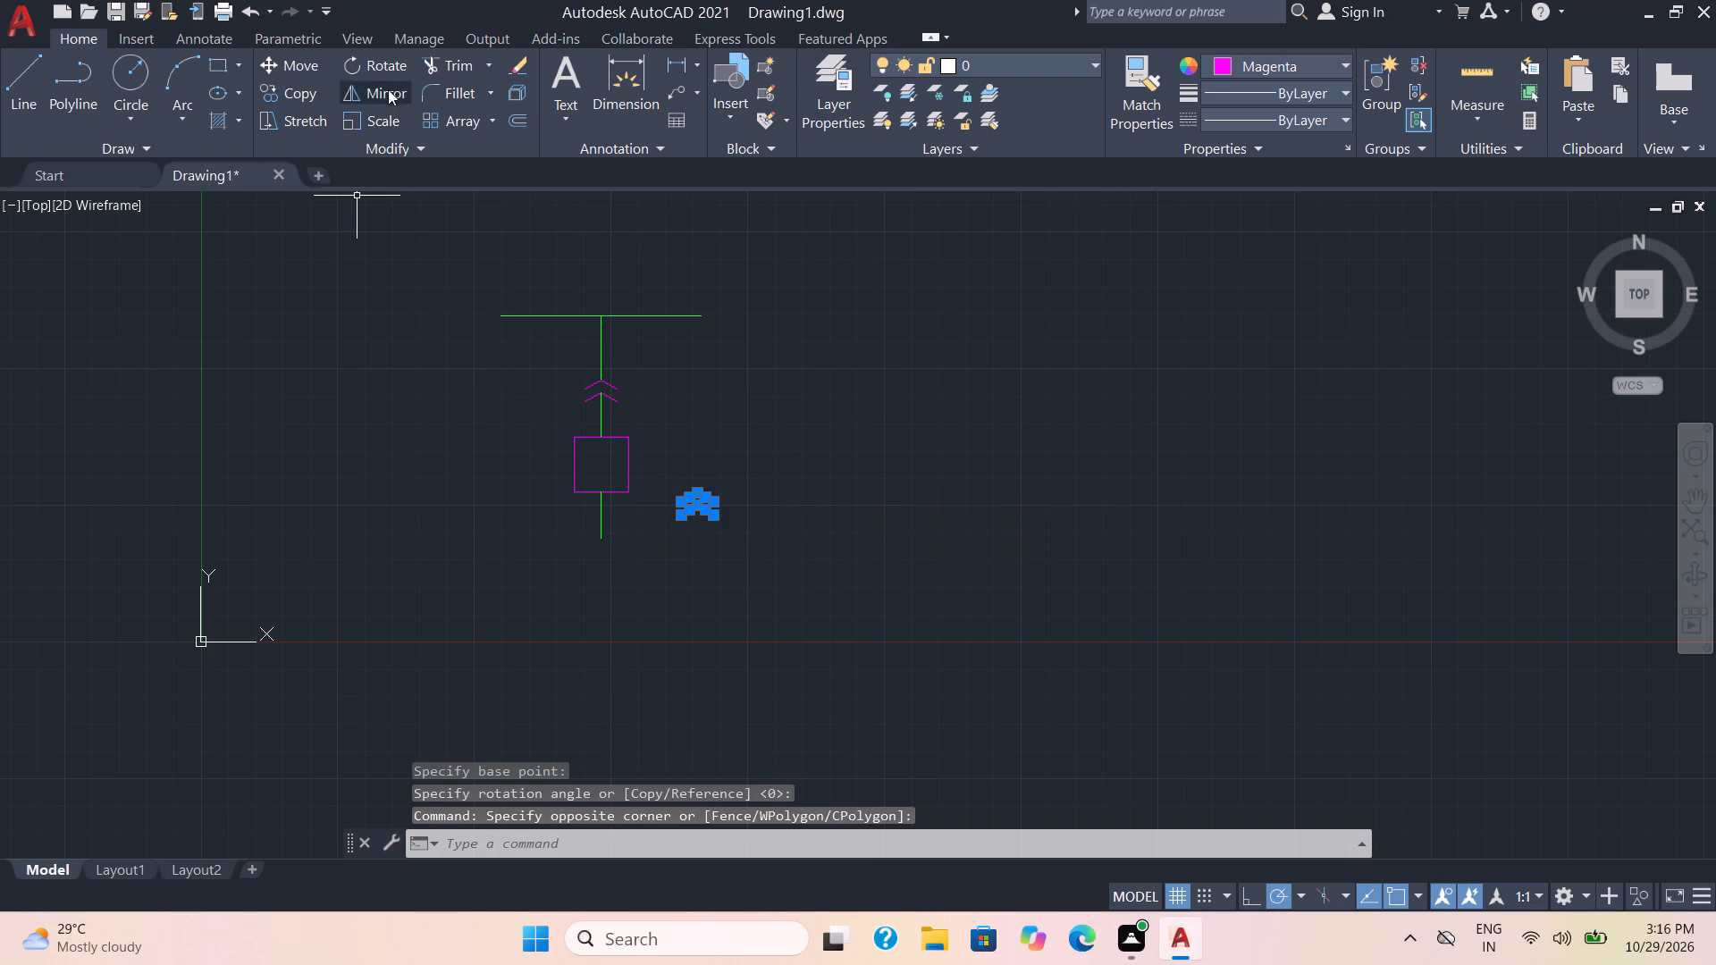
click(297, 67)
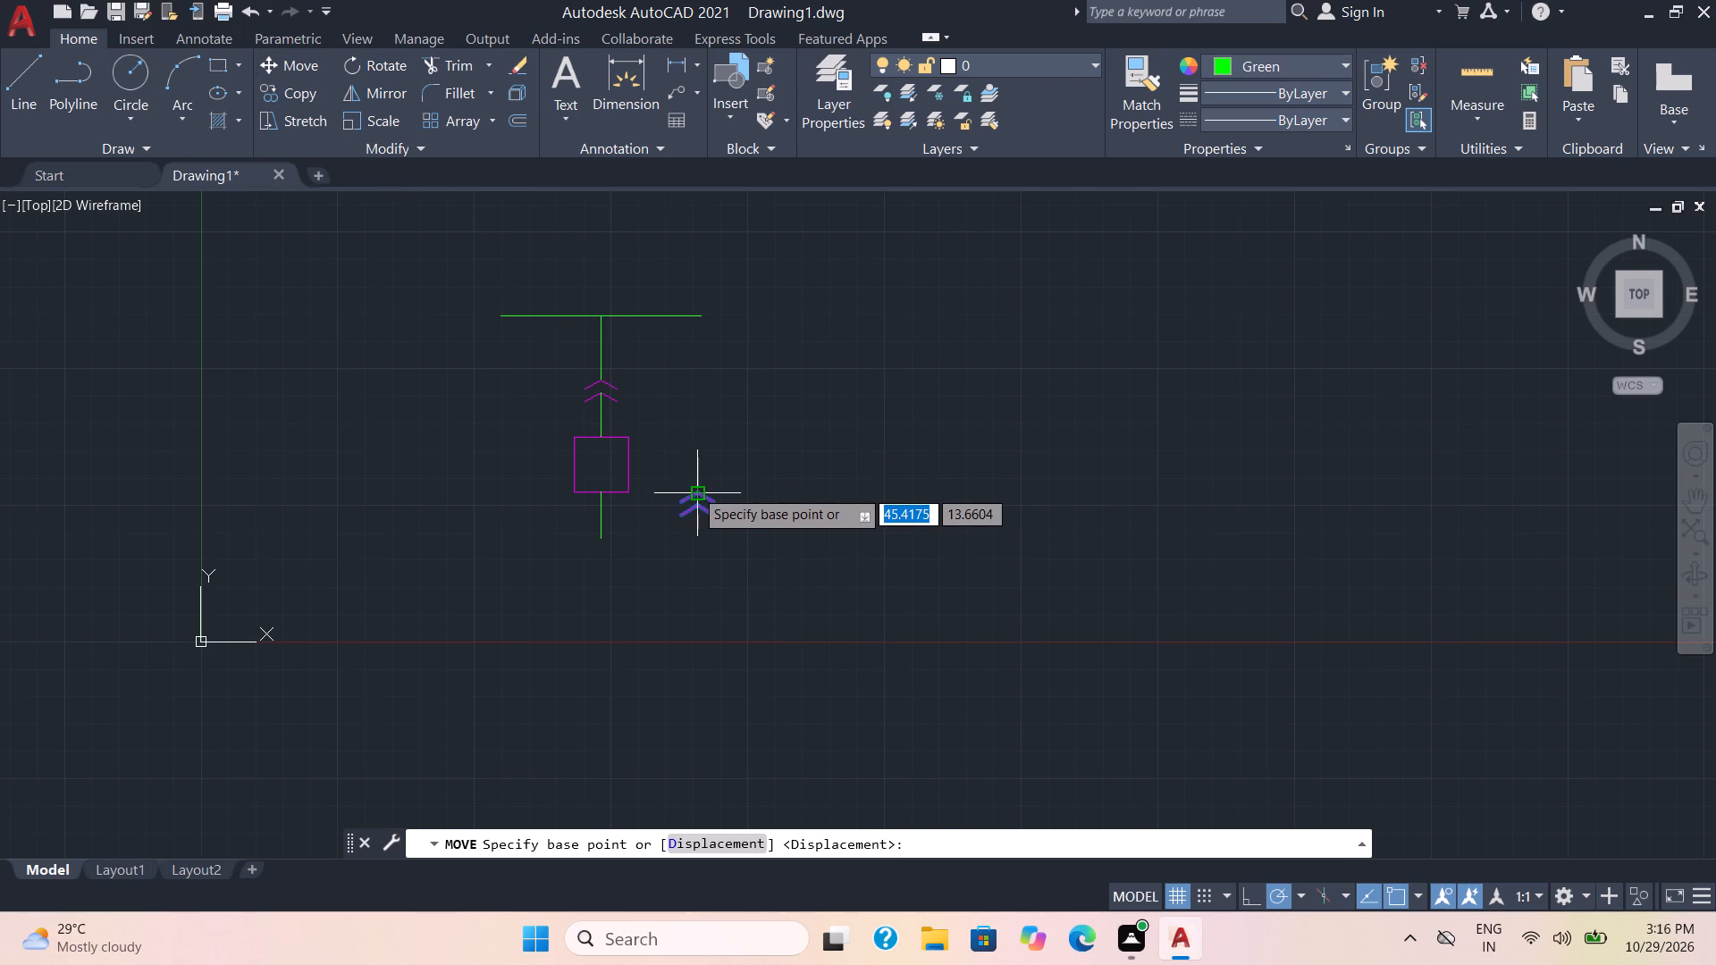
click(694, 489)
scroll(601, 539, up, 2)
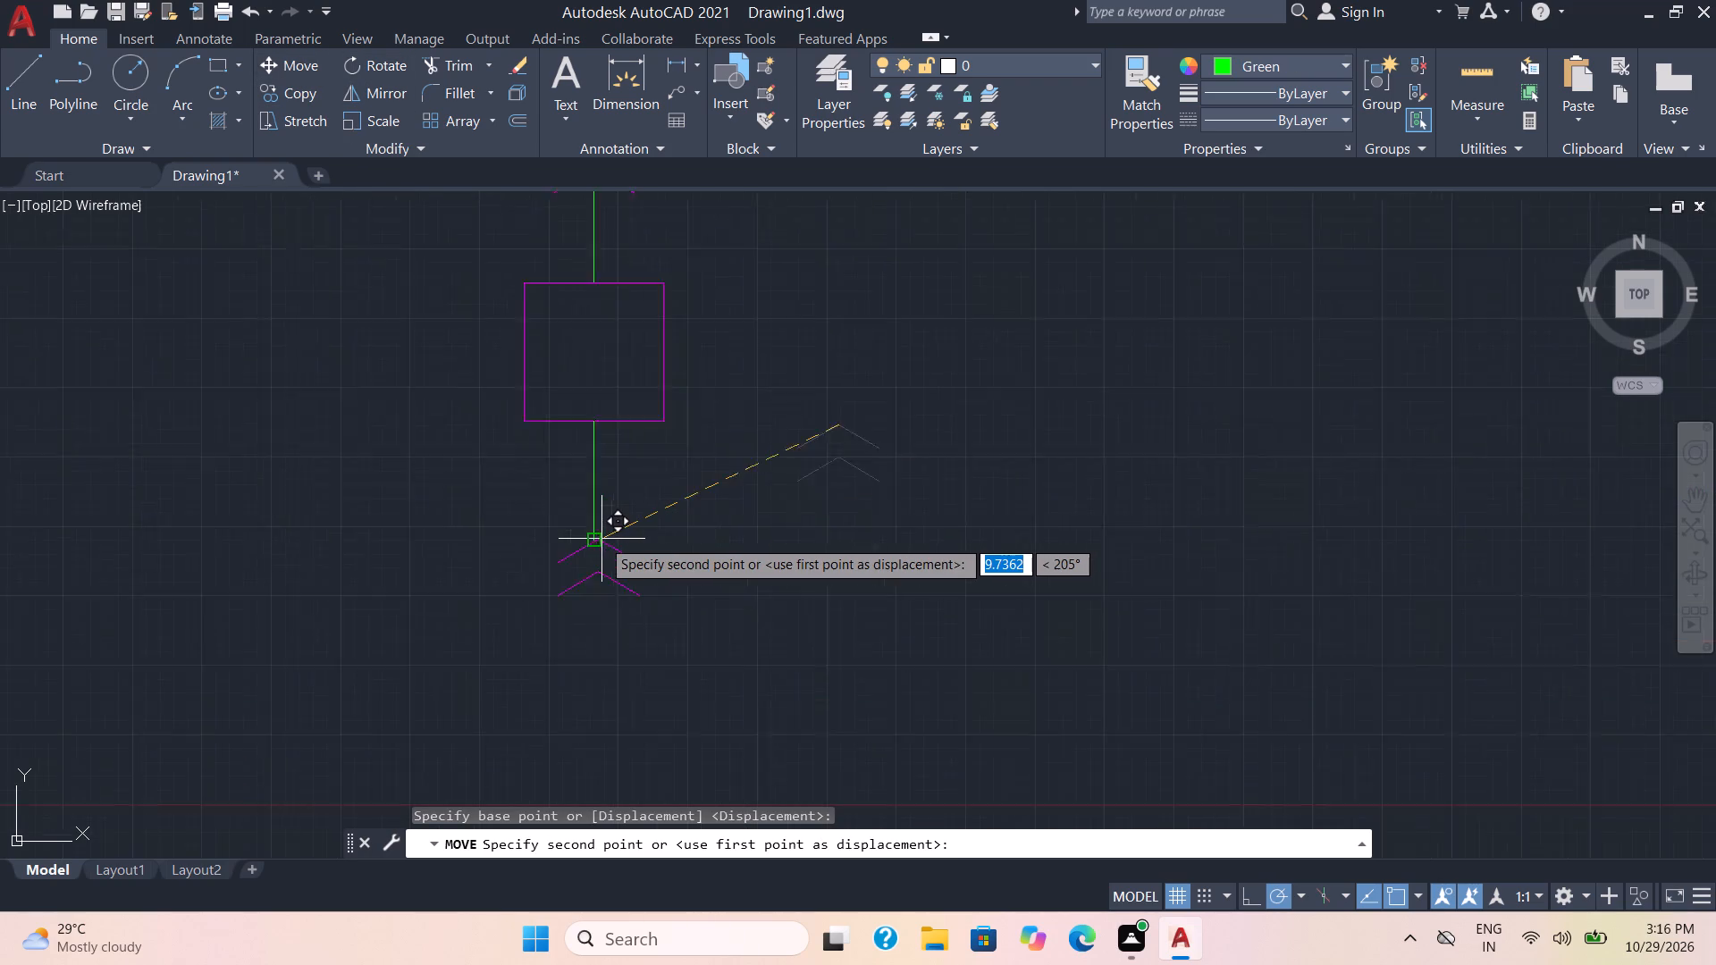
scroll(601, 539, up, 1)
click(584, 539)
scroll(744, 534, down, 2)
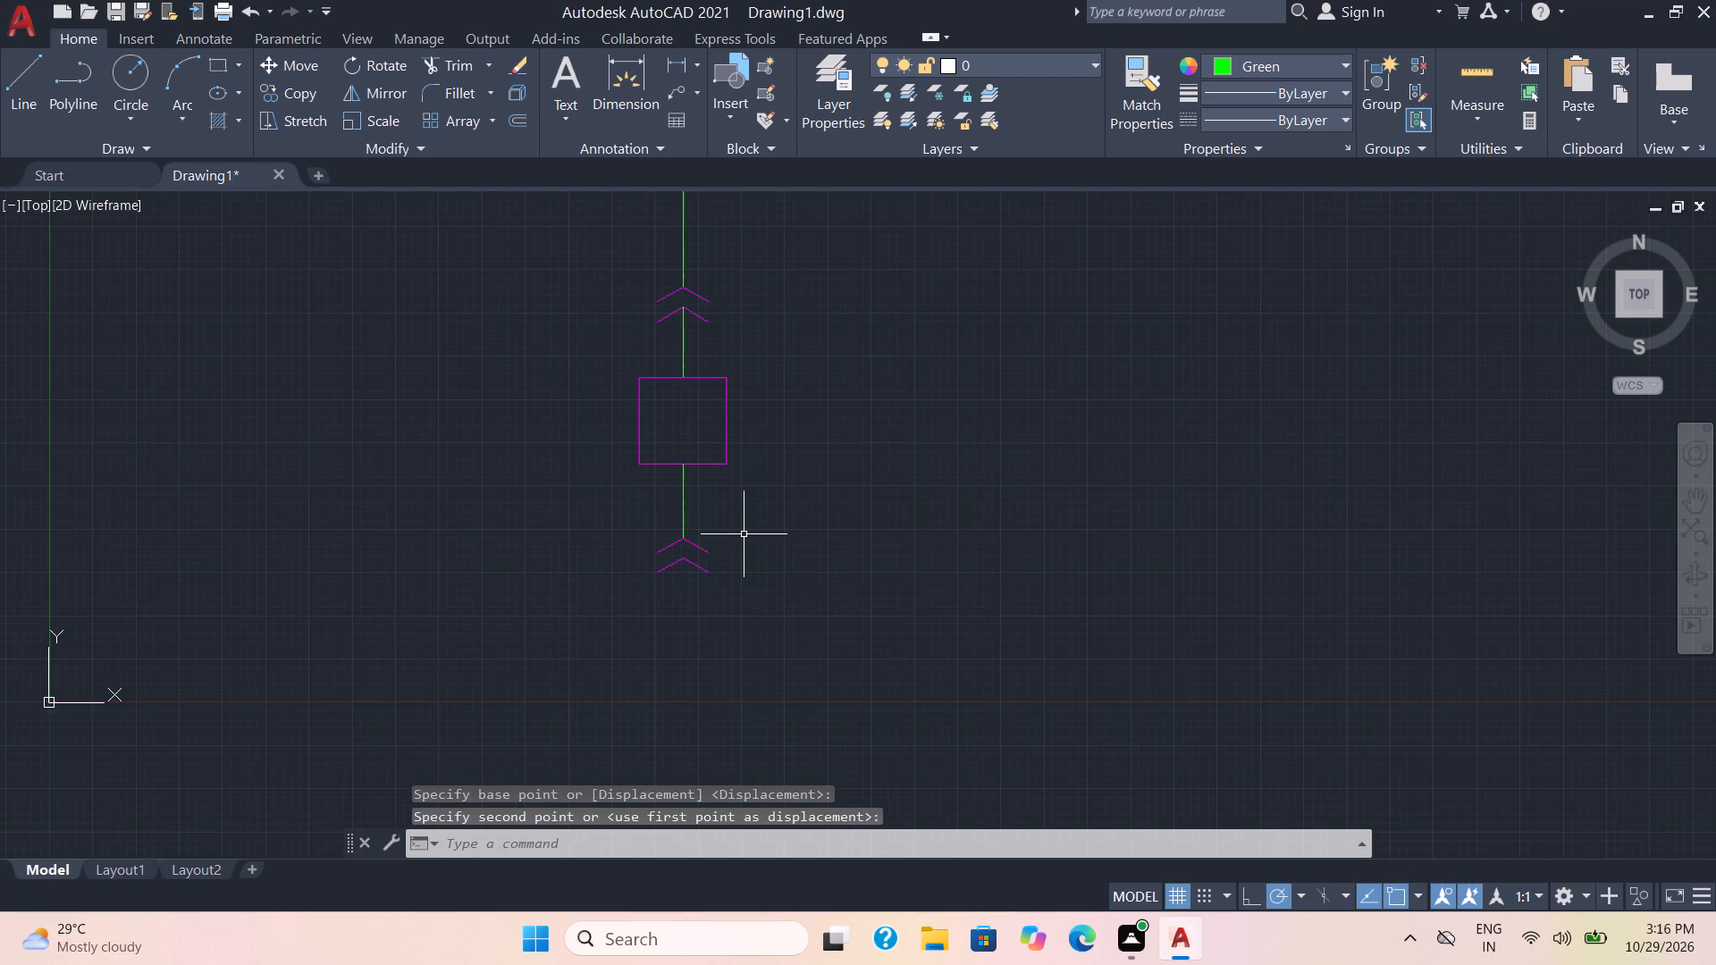
scroll(744, 534, down, 1)
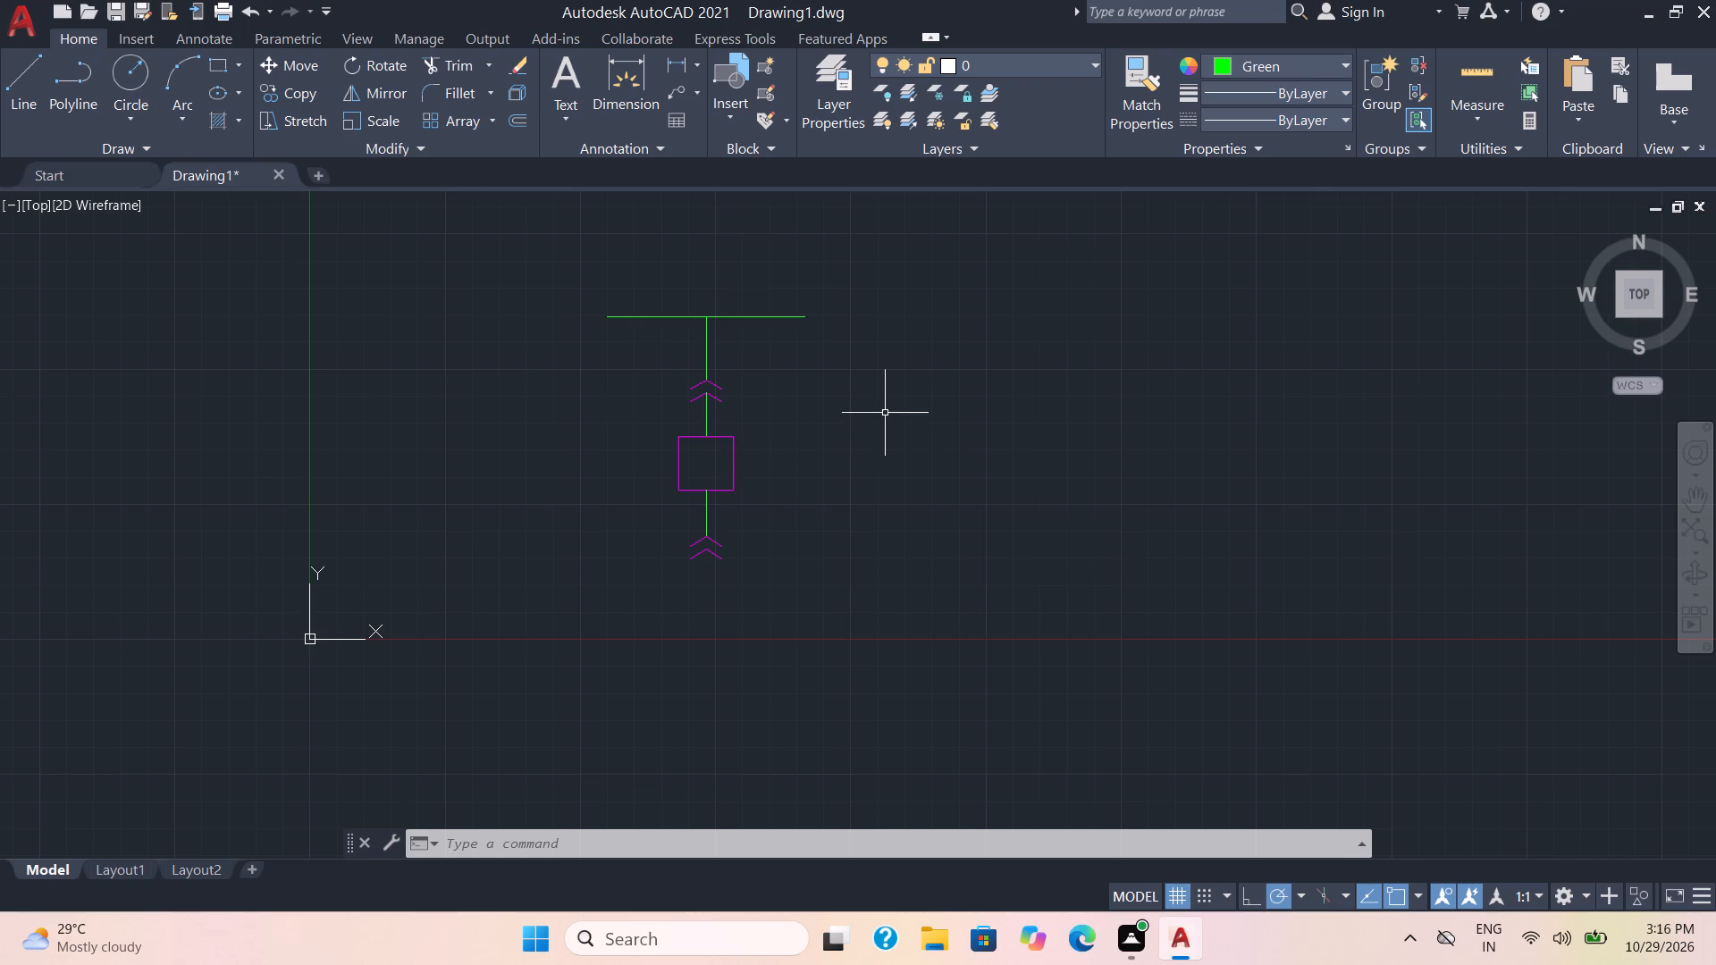
Move the whole feeder diagram from the busbar junction up and to the right, just over 60 mm at about 35°.
click(850, 634)
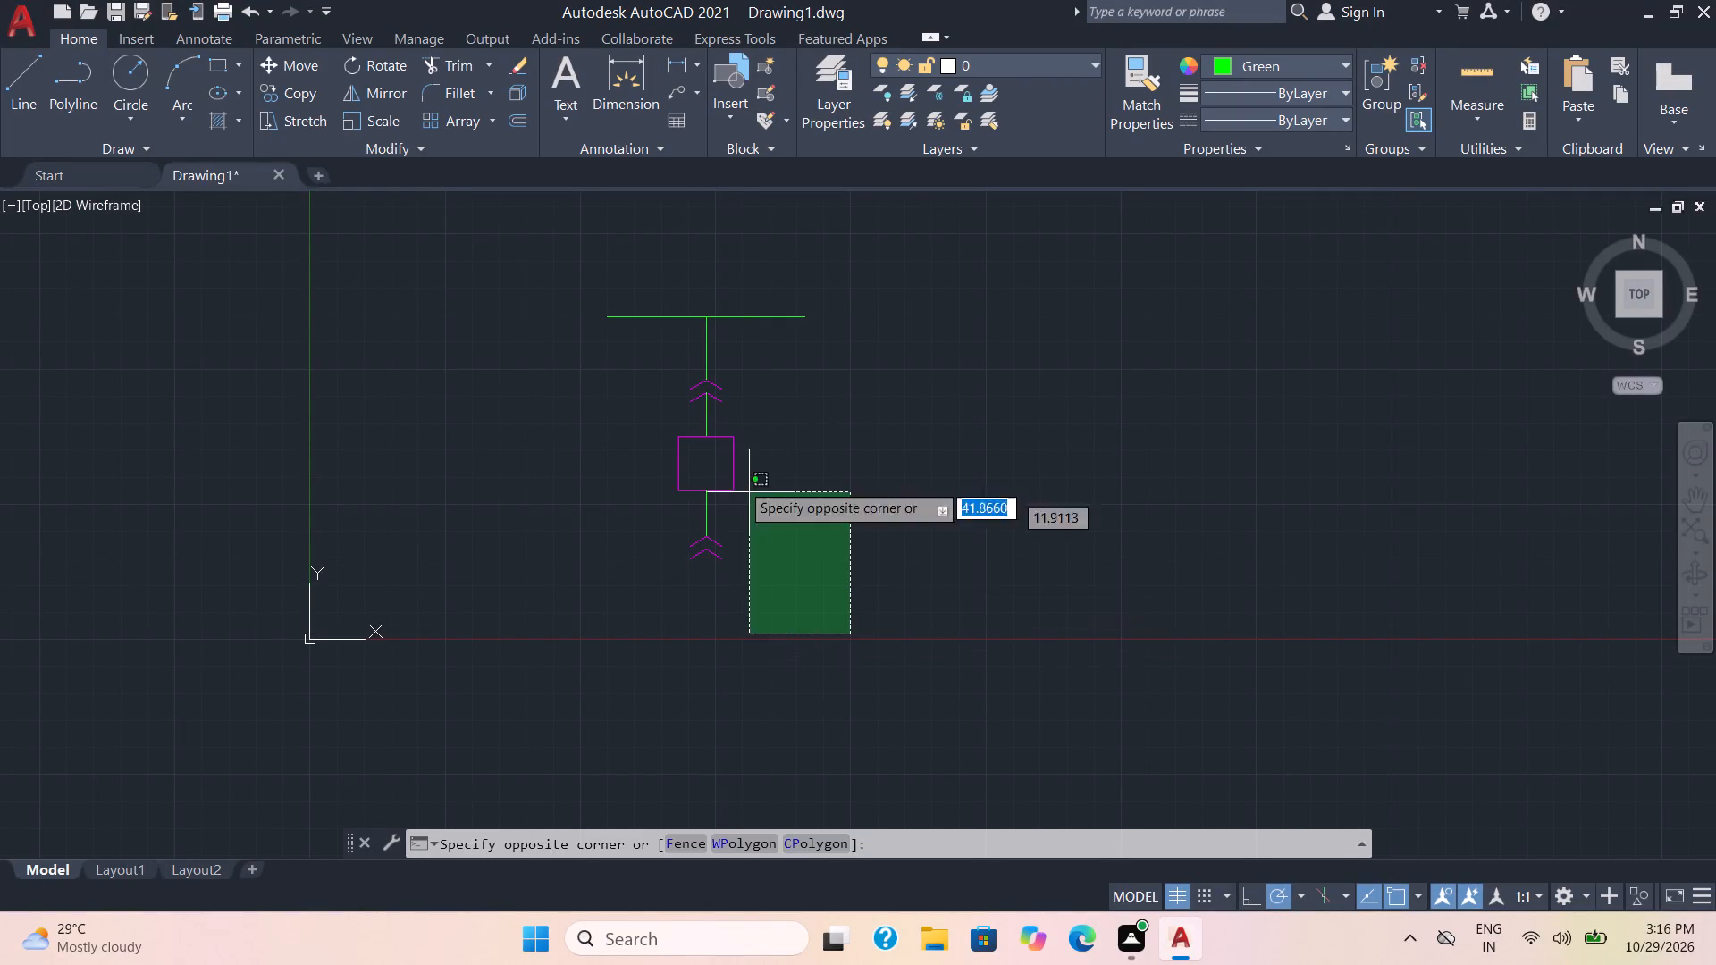
click(576, 277)
click(305, 69)
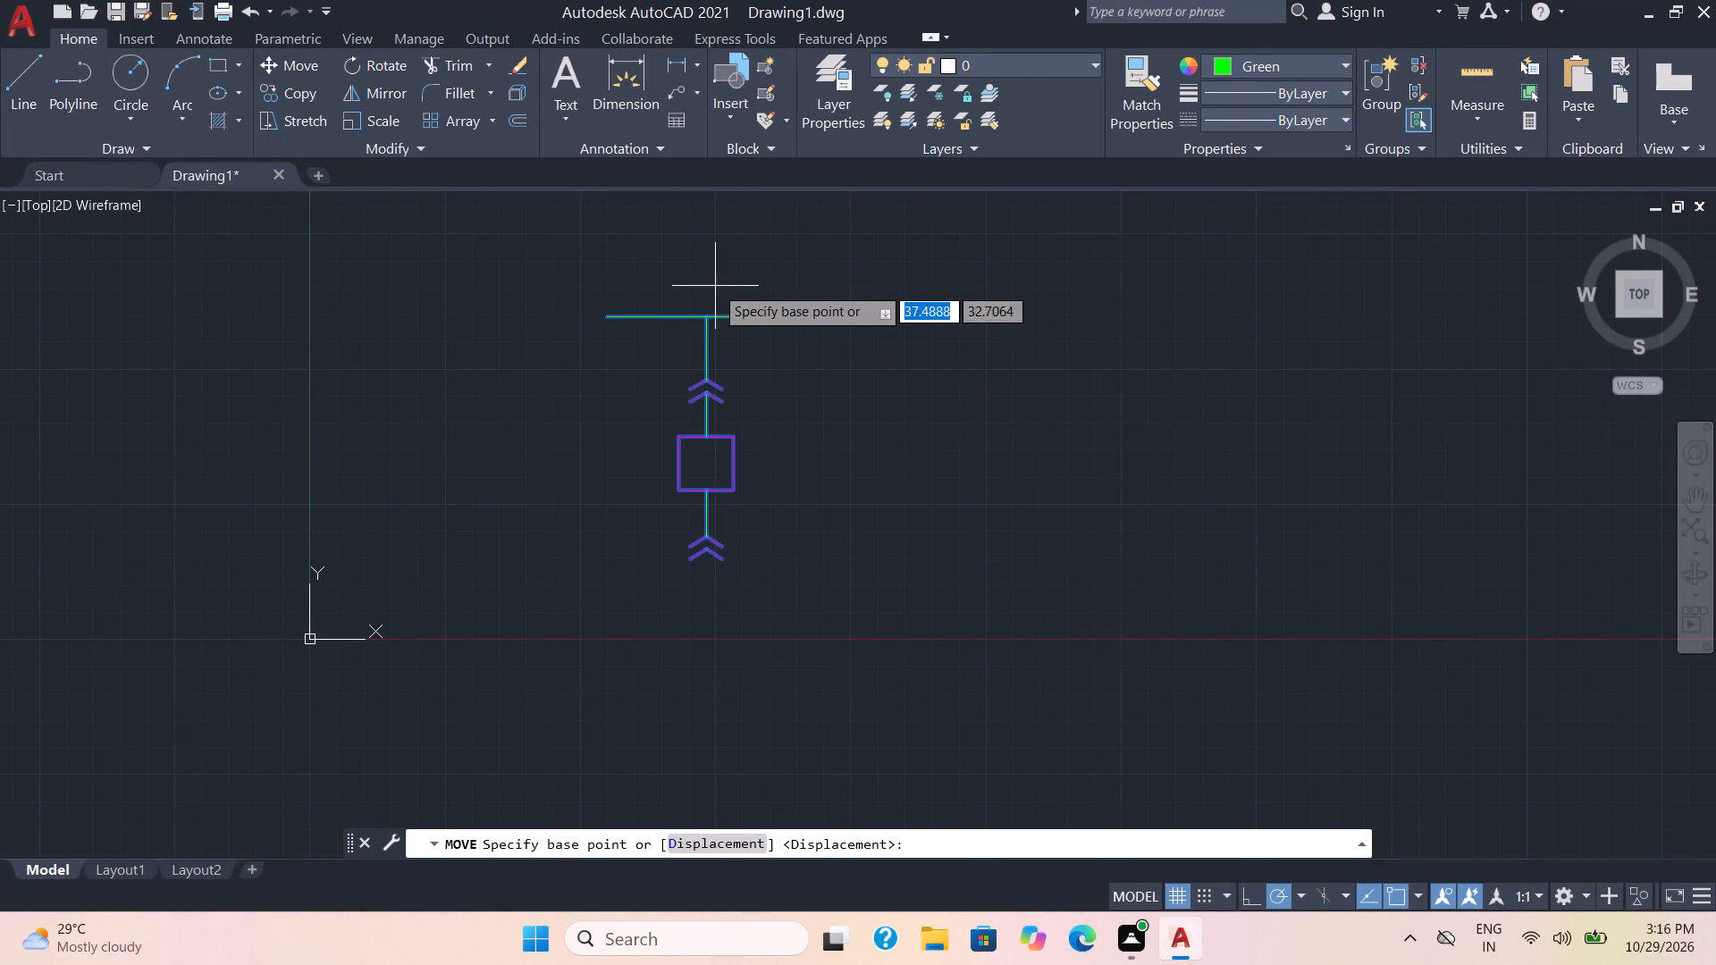
click(709, 317)
scroll(876, 299, down, 5)
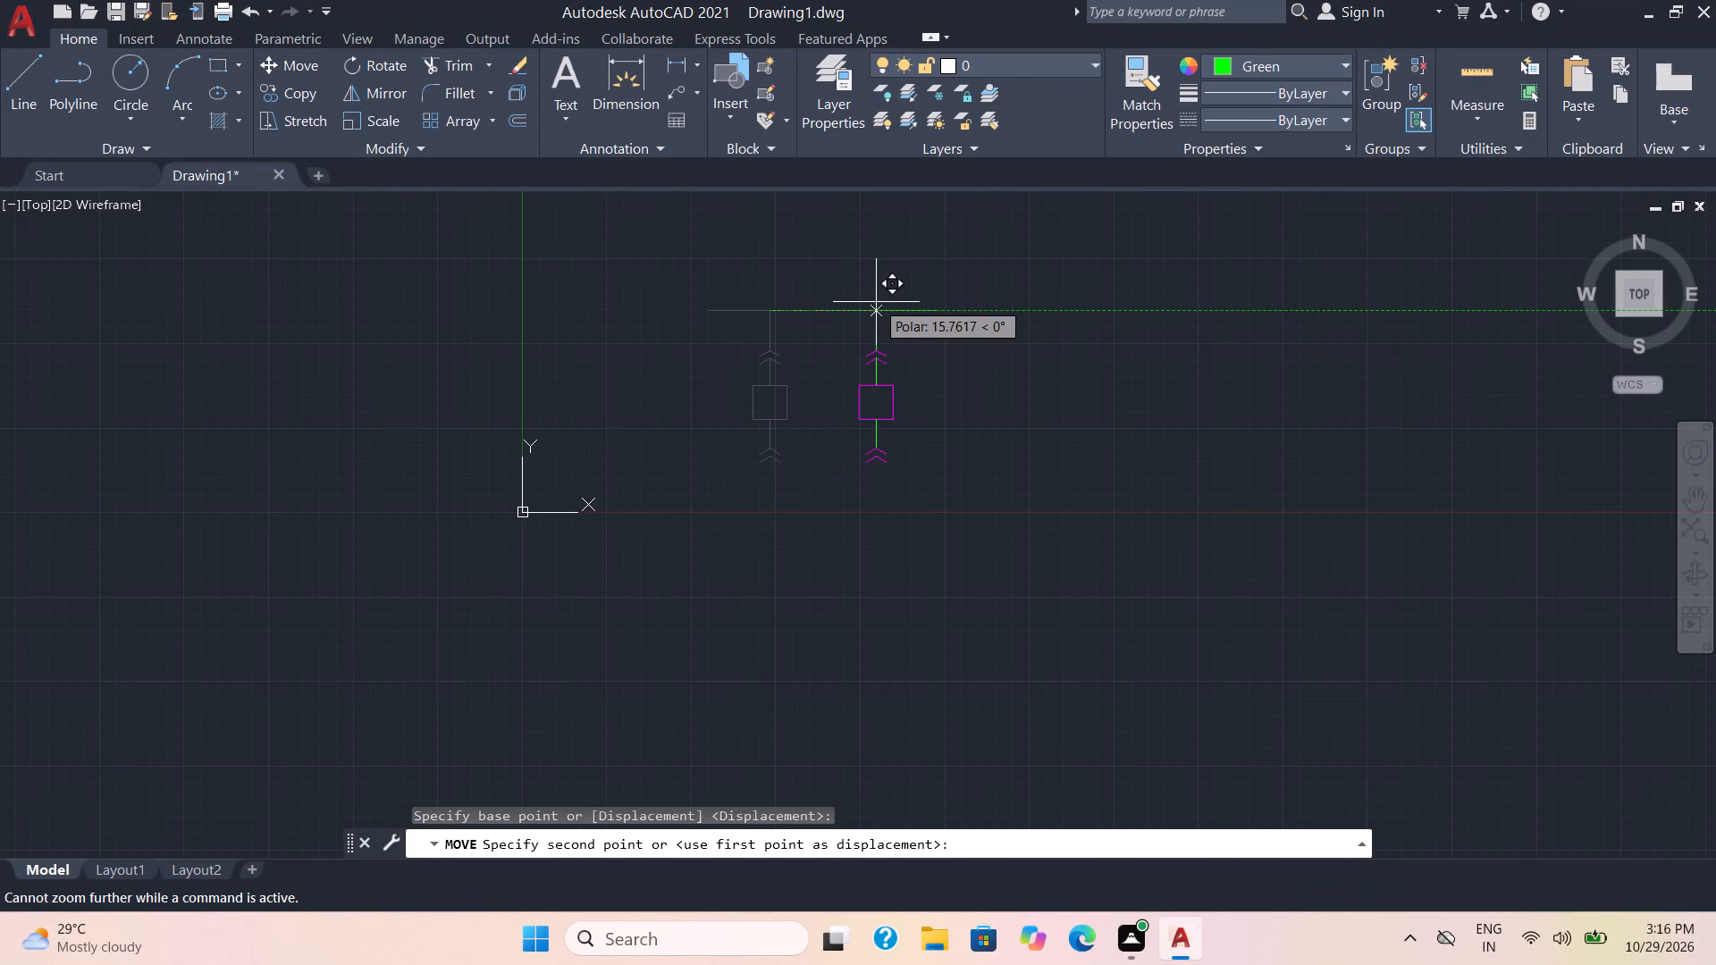
middle_drag(876, 302, 936, 264)
middle_drag(936, 264, 486, 517)
middle_drag(1024, 315, 621, 477)
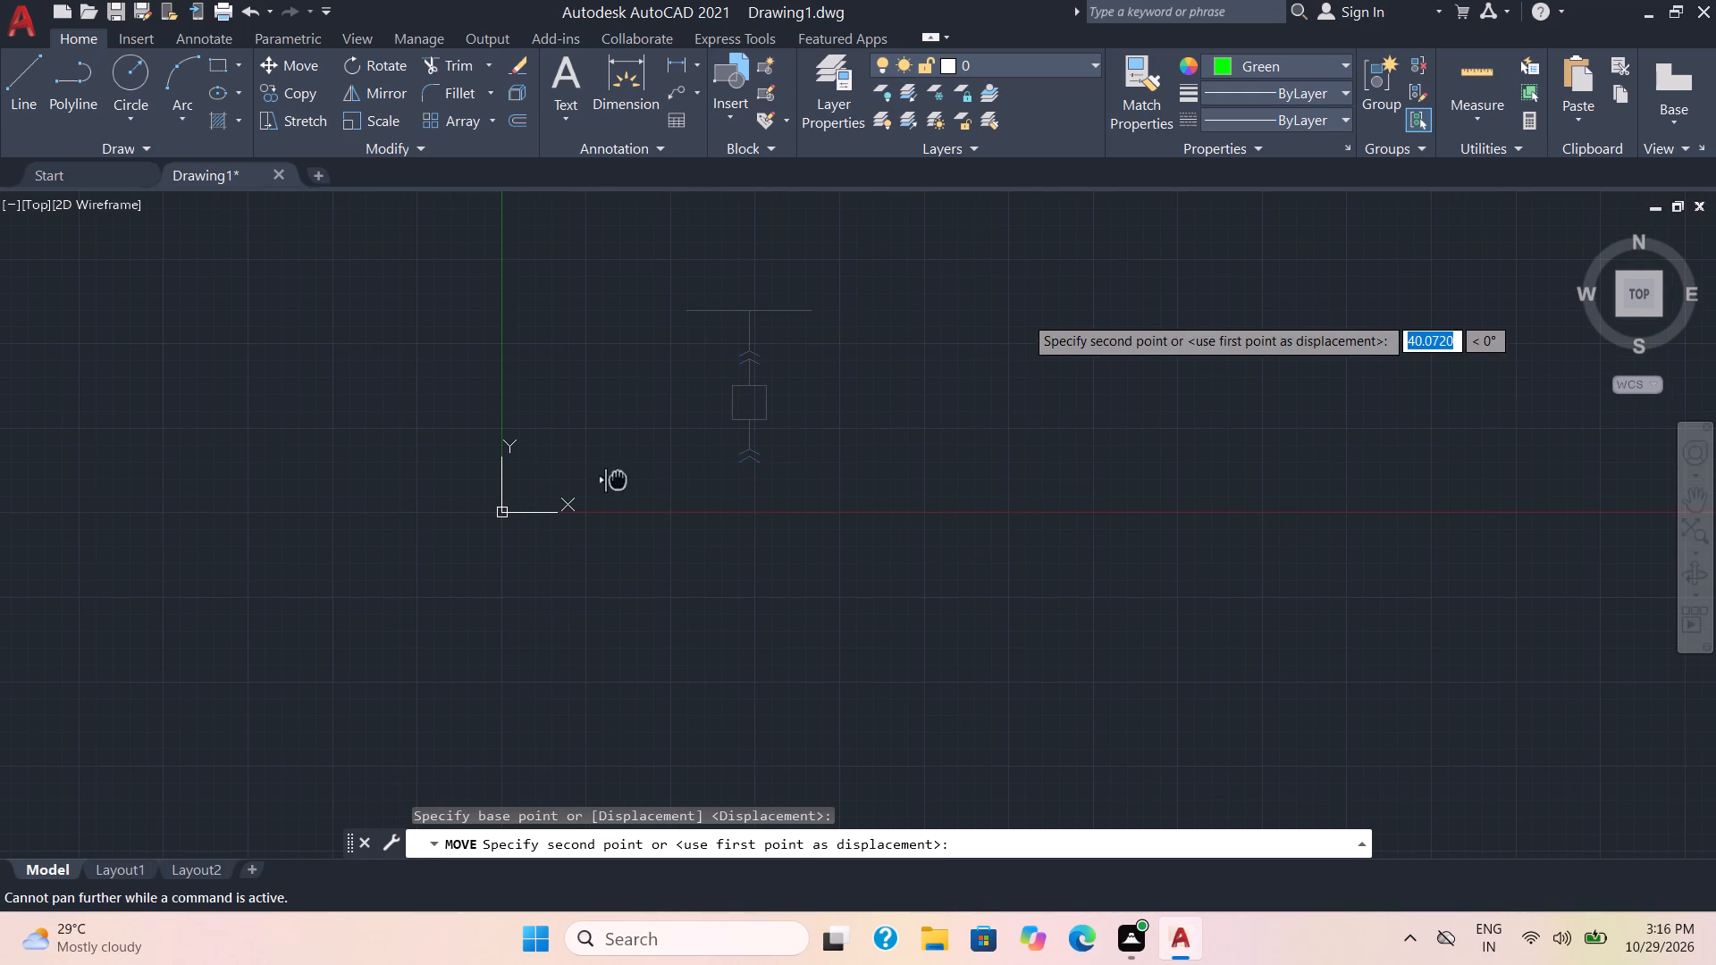
middle_drag(621, 477, 652, 433)
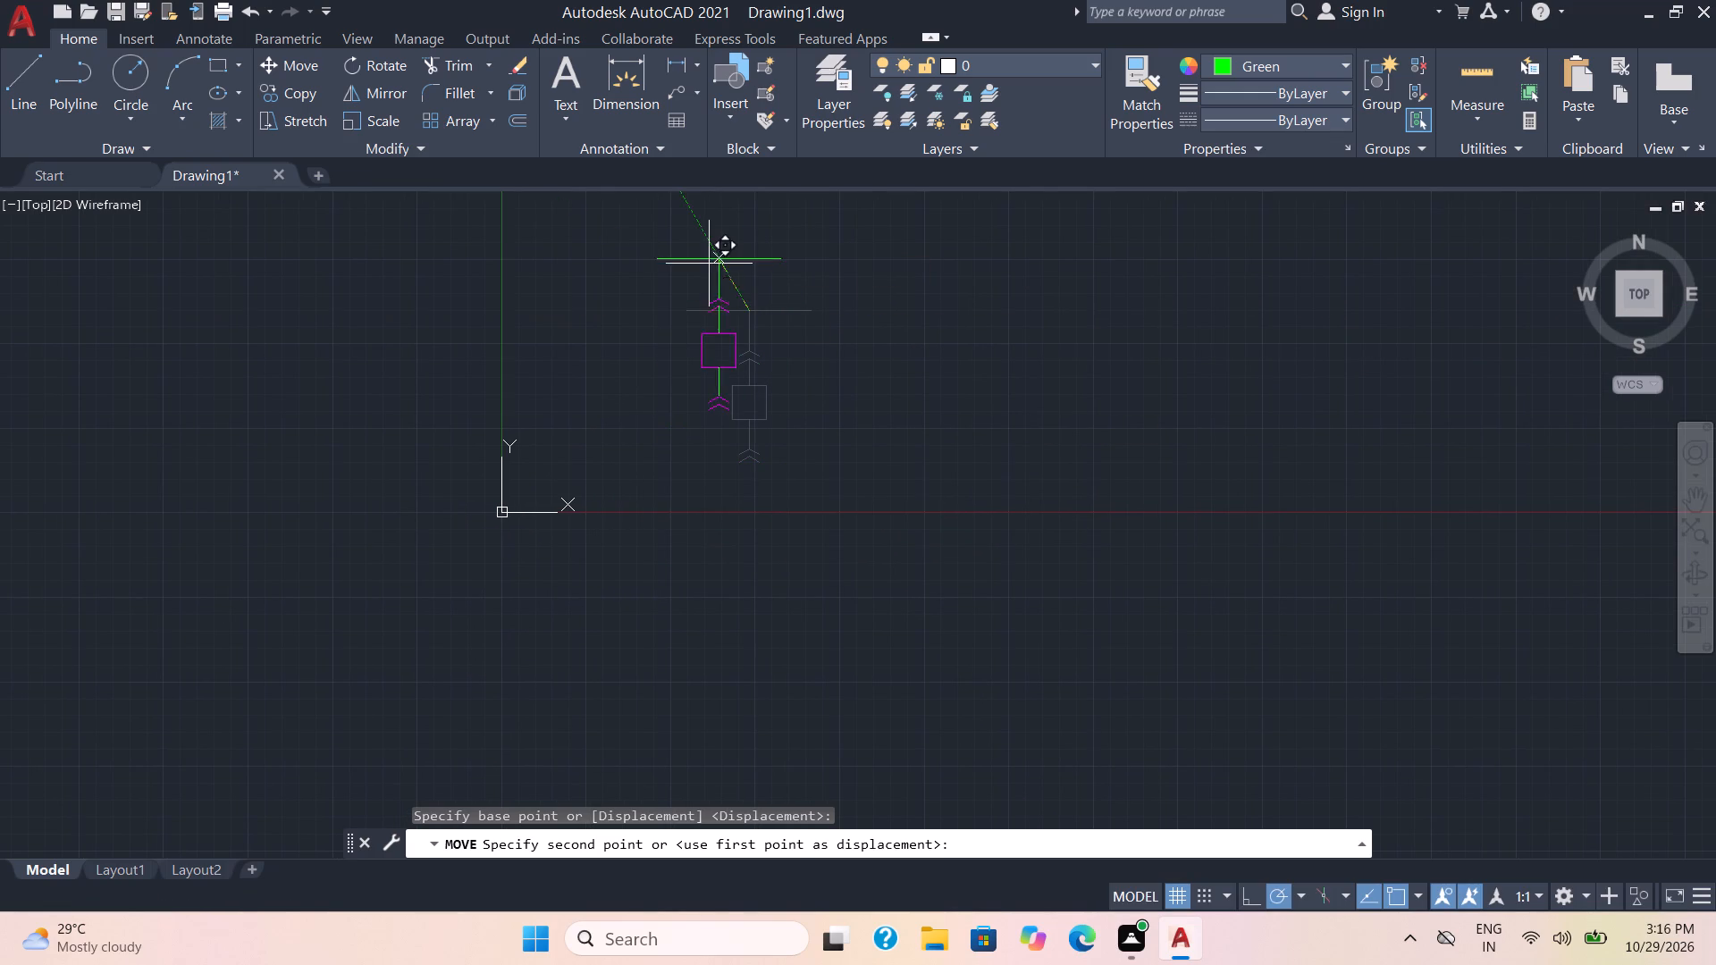
middle_drag(705, 264, 854, 416)
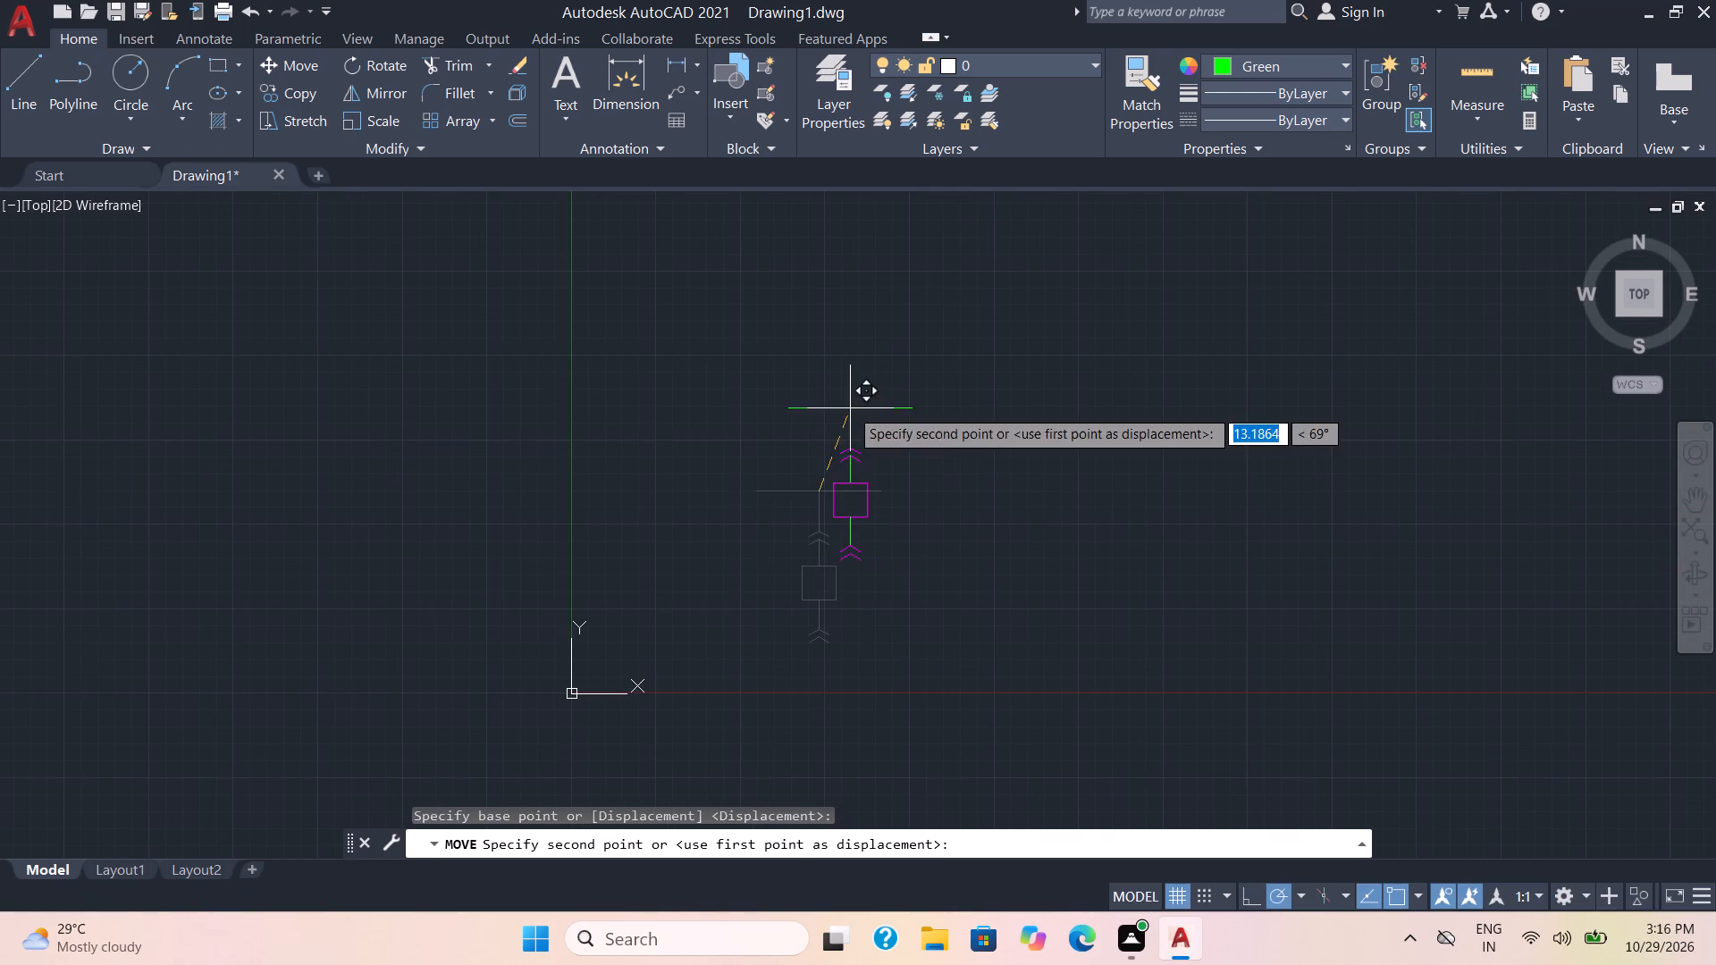
middle_drag(843, 408, 253, 571)
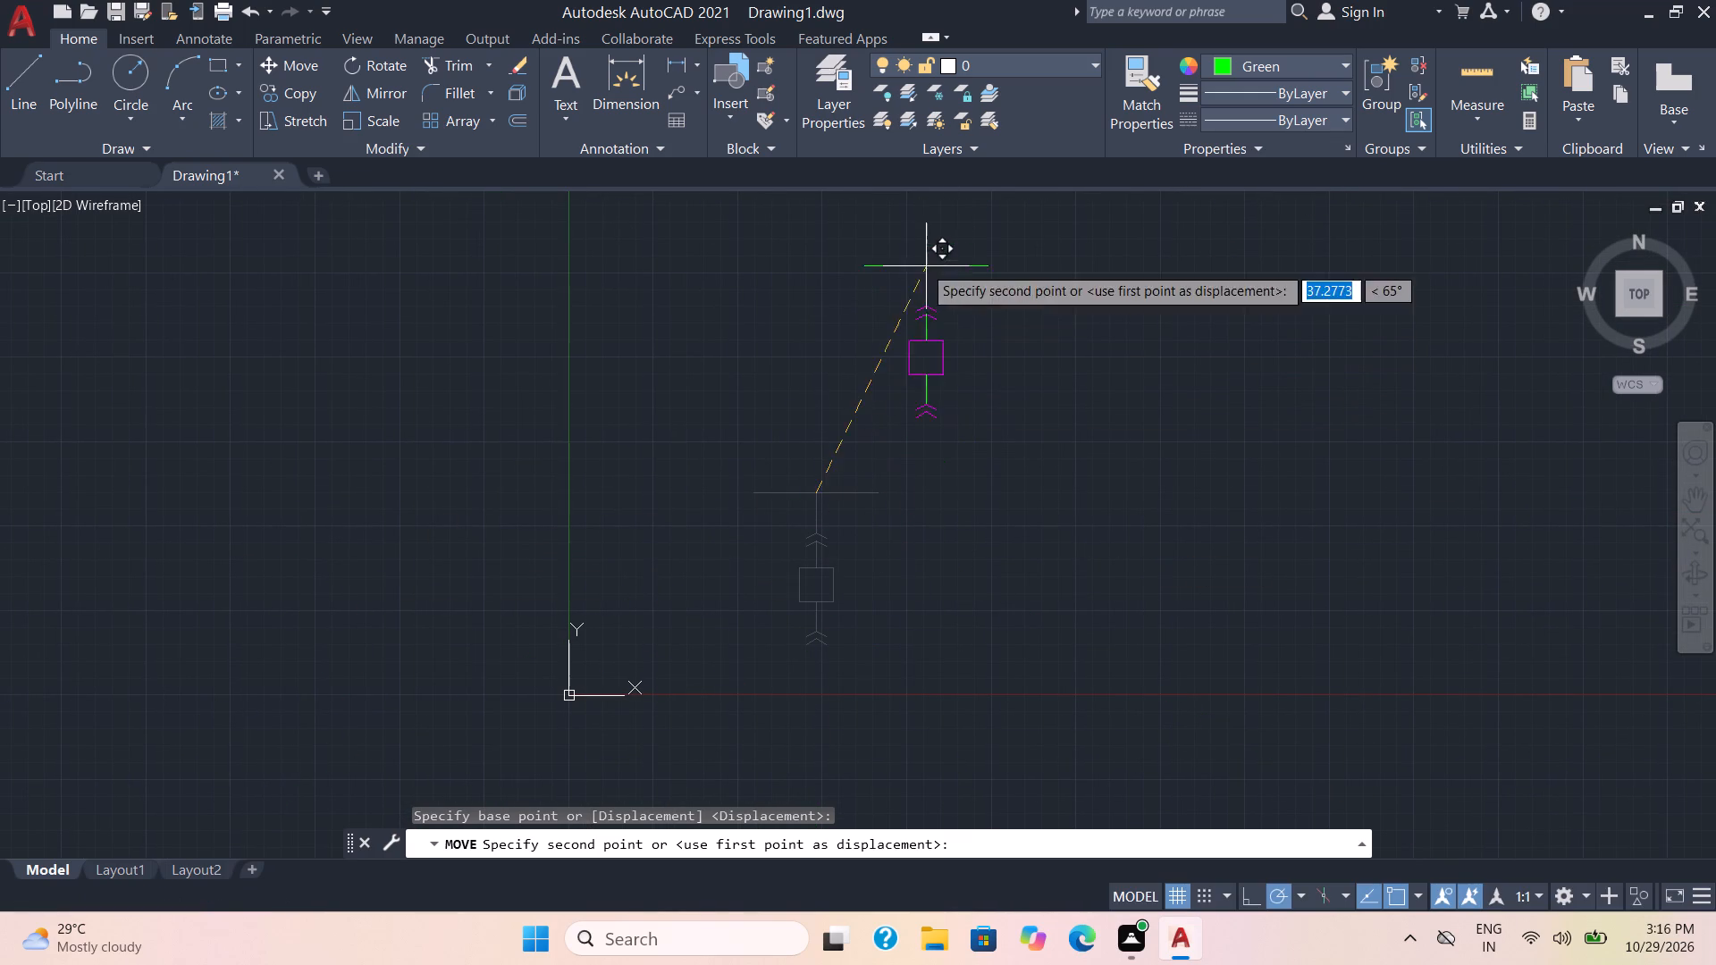
middle_drag(1051, 268, 197, 399)
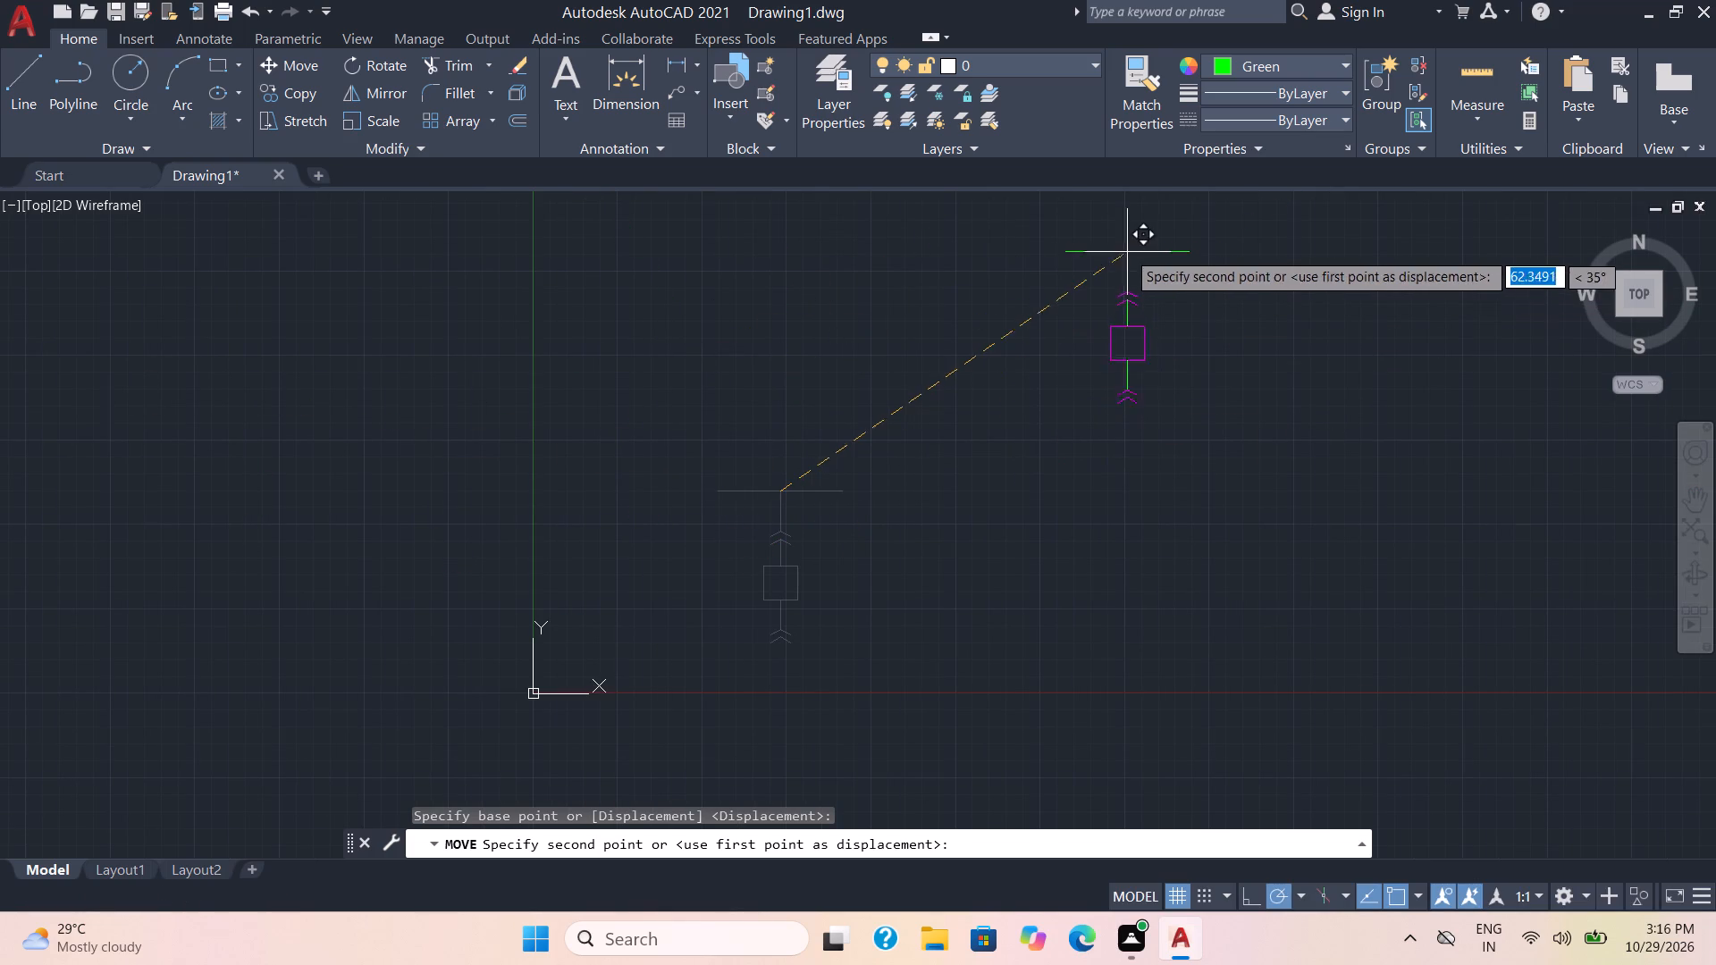
drag(1139, 244, 961, 311)
Move the whole feeder diagram again from the busbar junction, about 102 mm at 44°.
middle_drag(1242, 305, 972, 385)
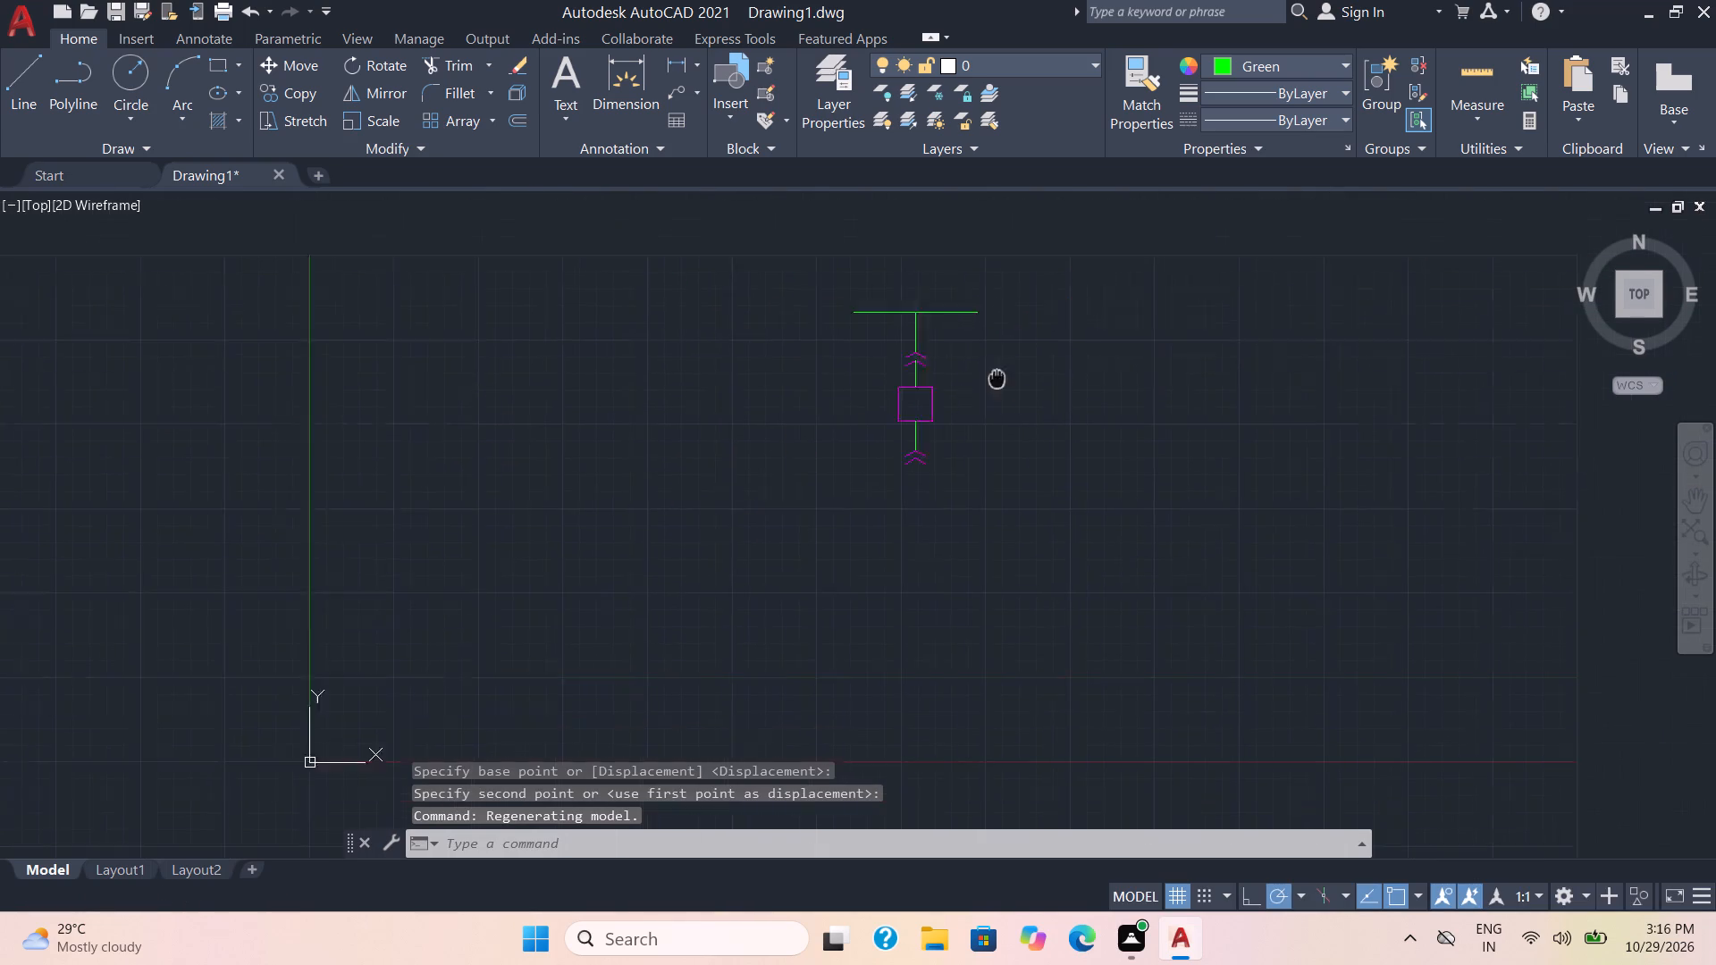
middle_drag(972, 385, 712, 454)
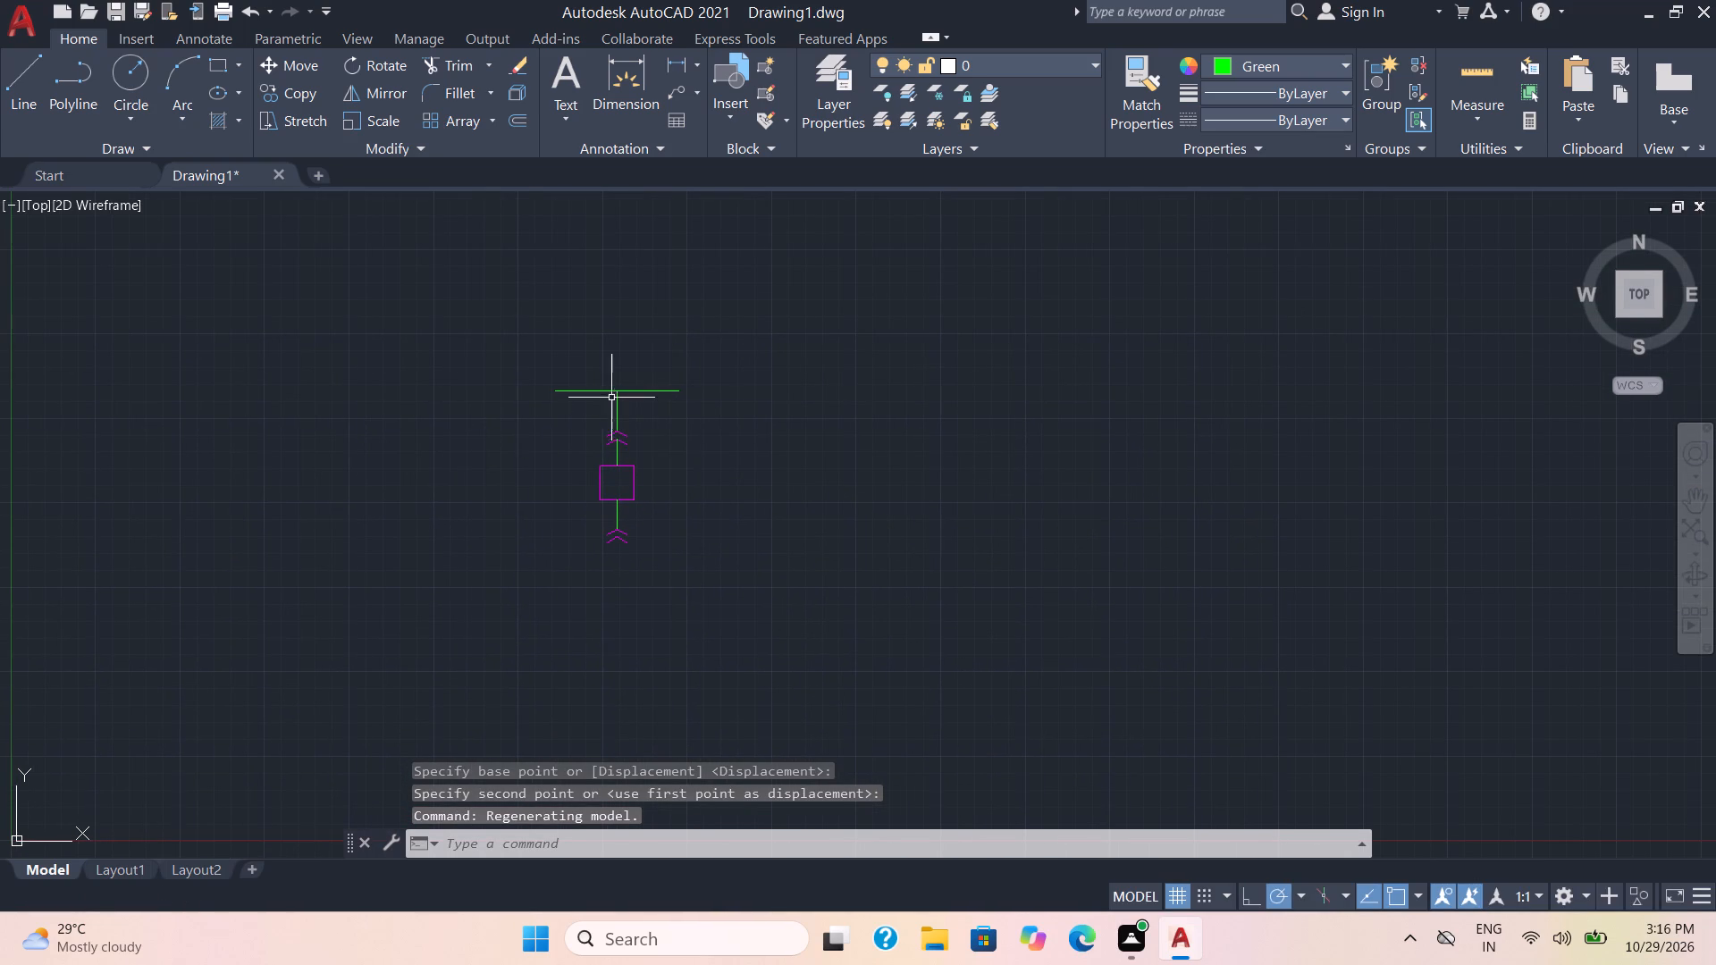
drag(765, 658, 761, 627)
drag(394, 303, 405, 306)
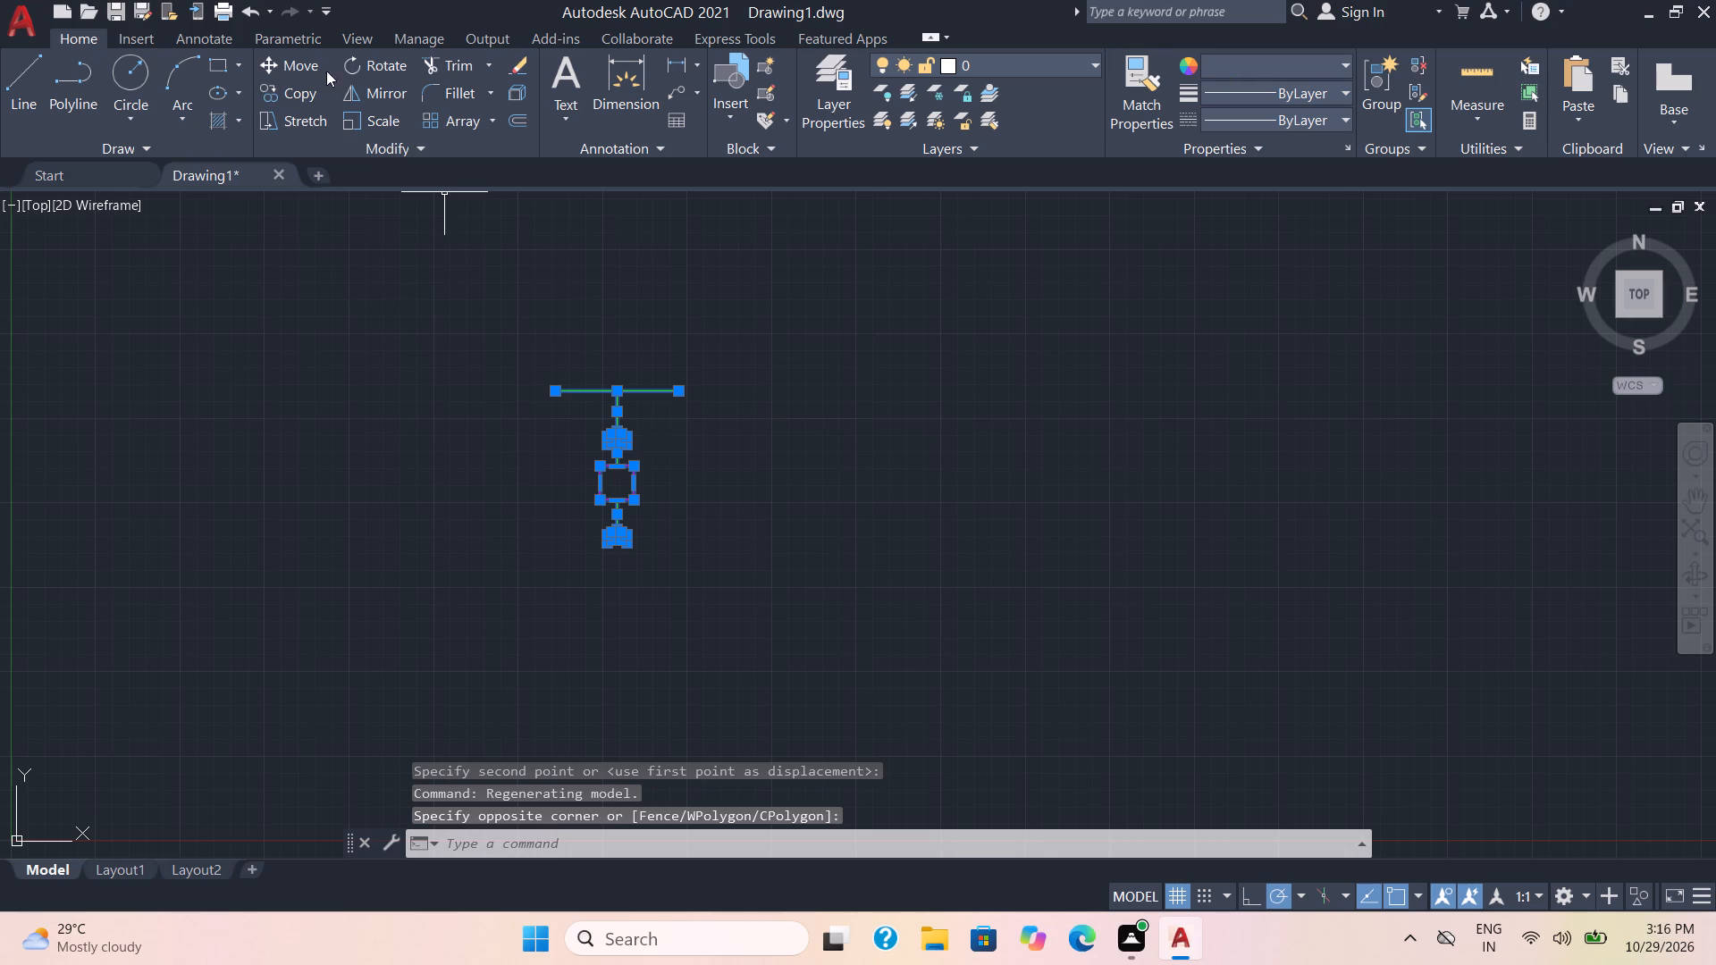
click(301, 63)
click(623, 394)
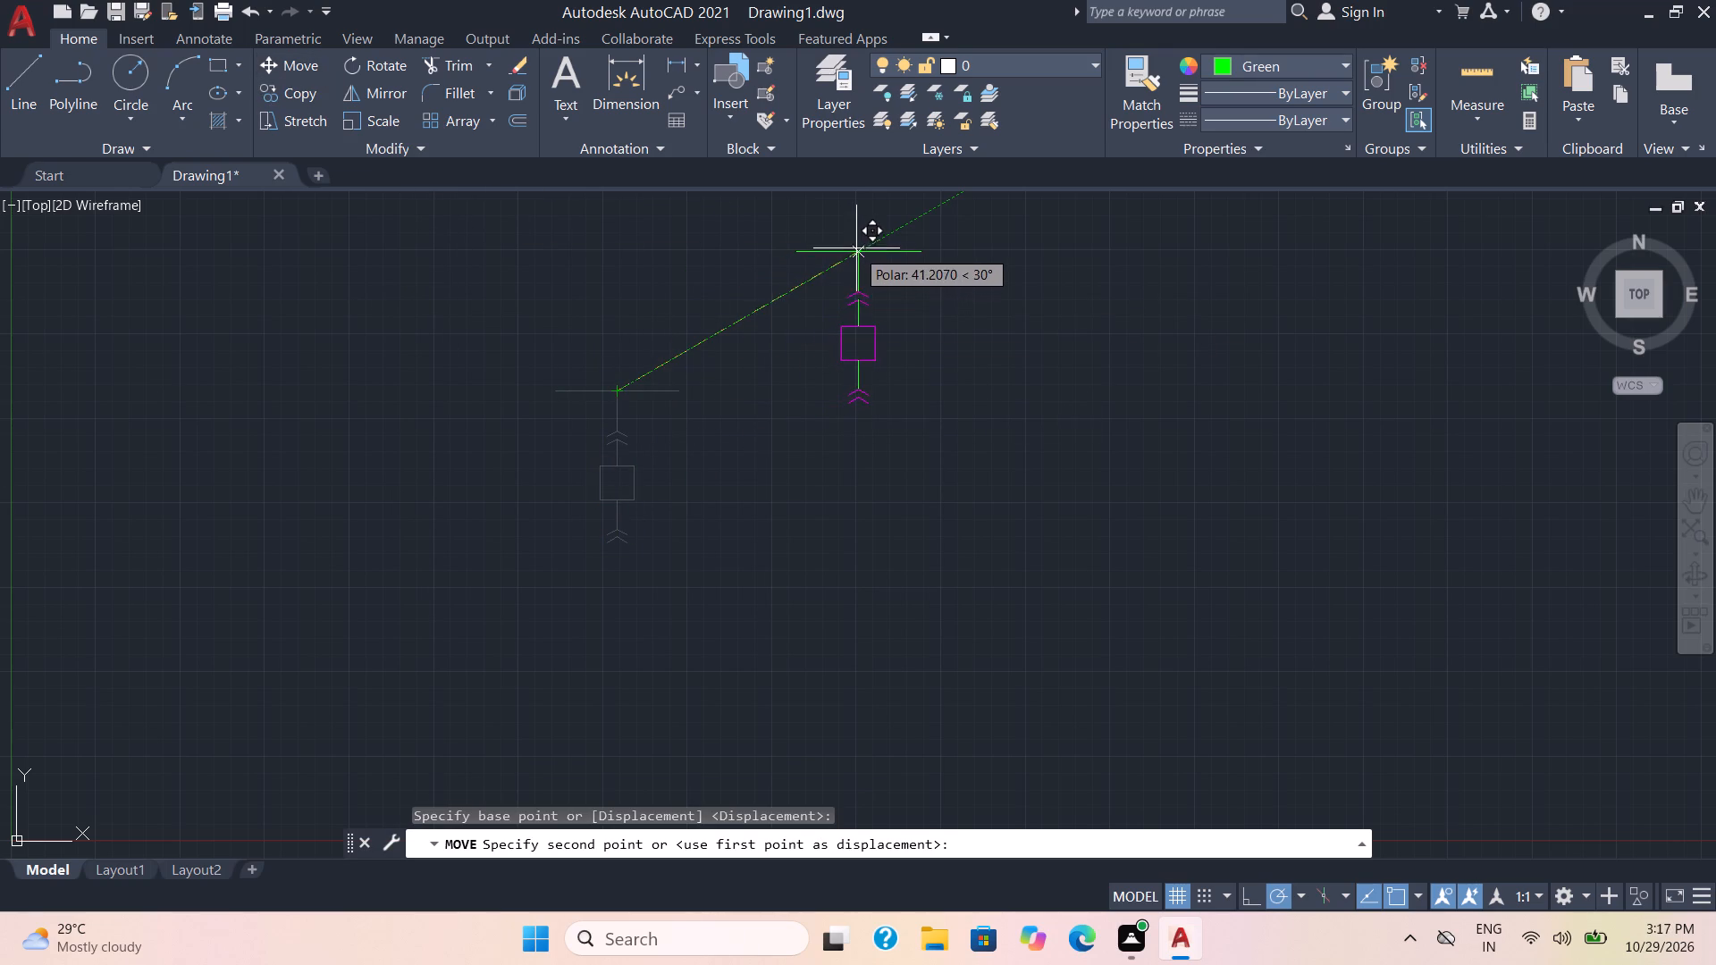
scroll(857, 242, down, 1)
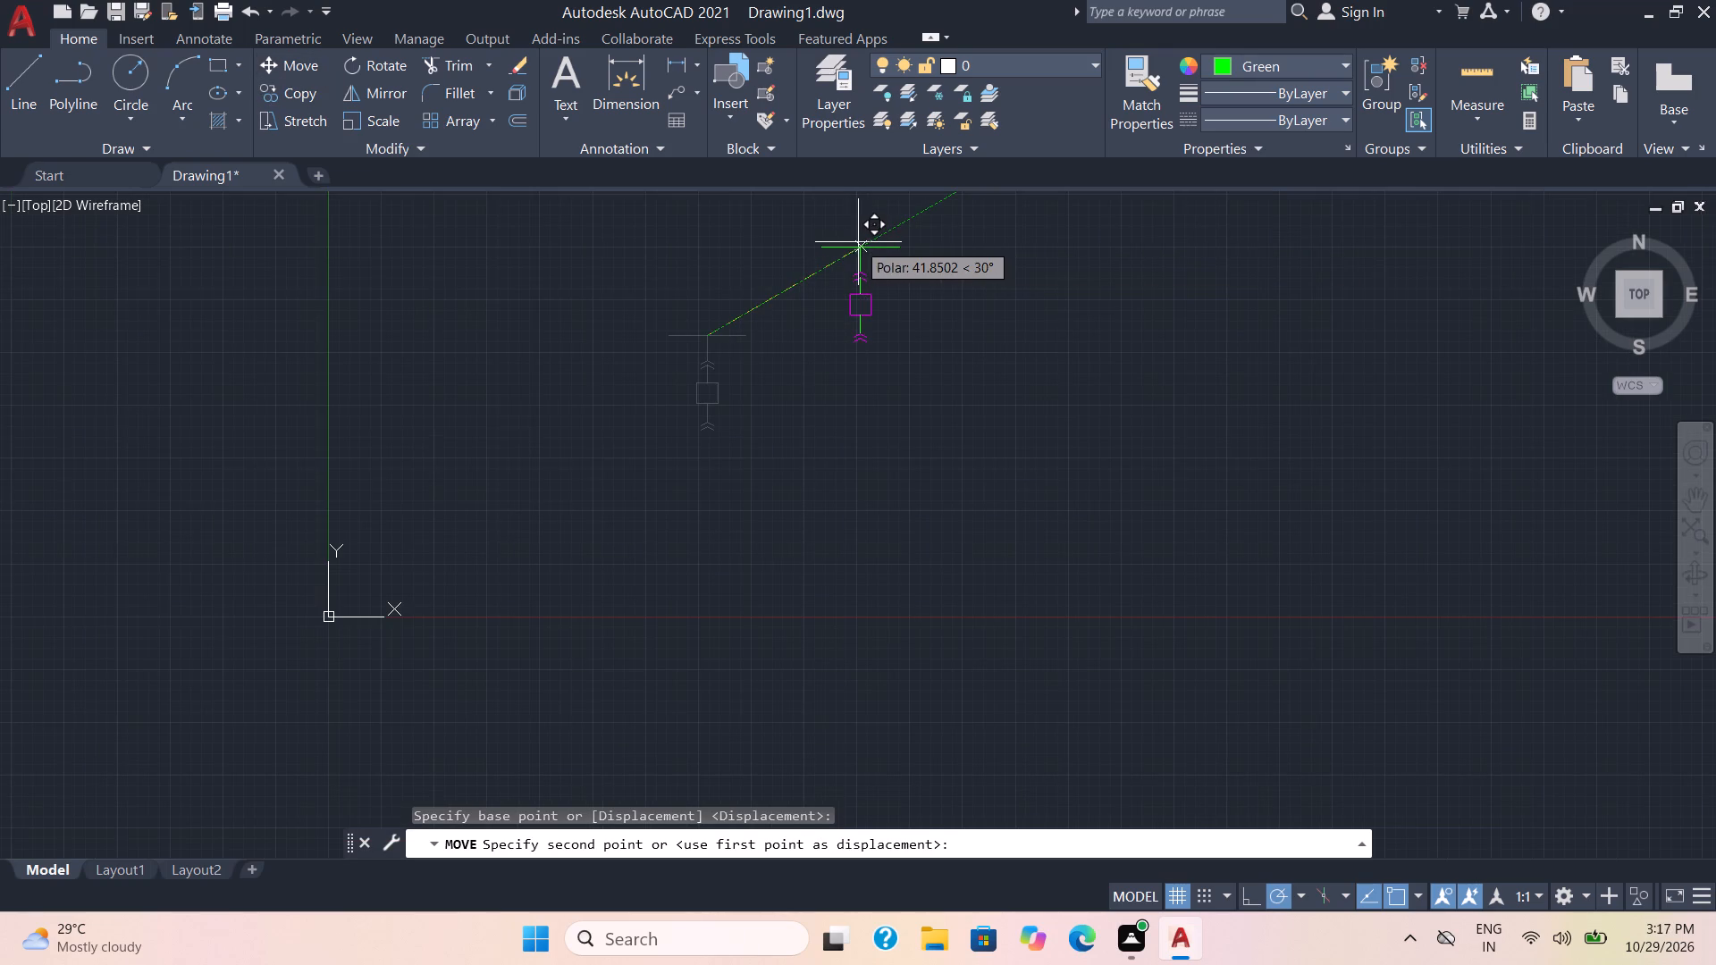
middle_drag(857, 244, 580, 449)
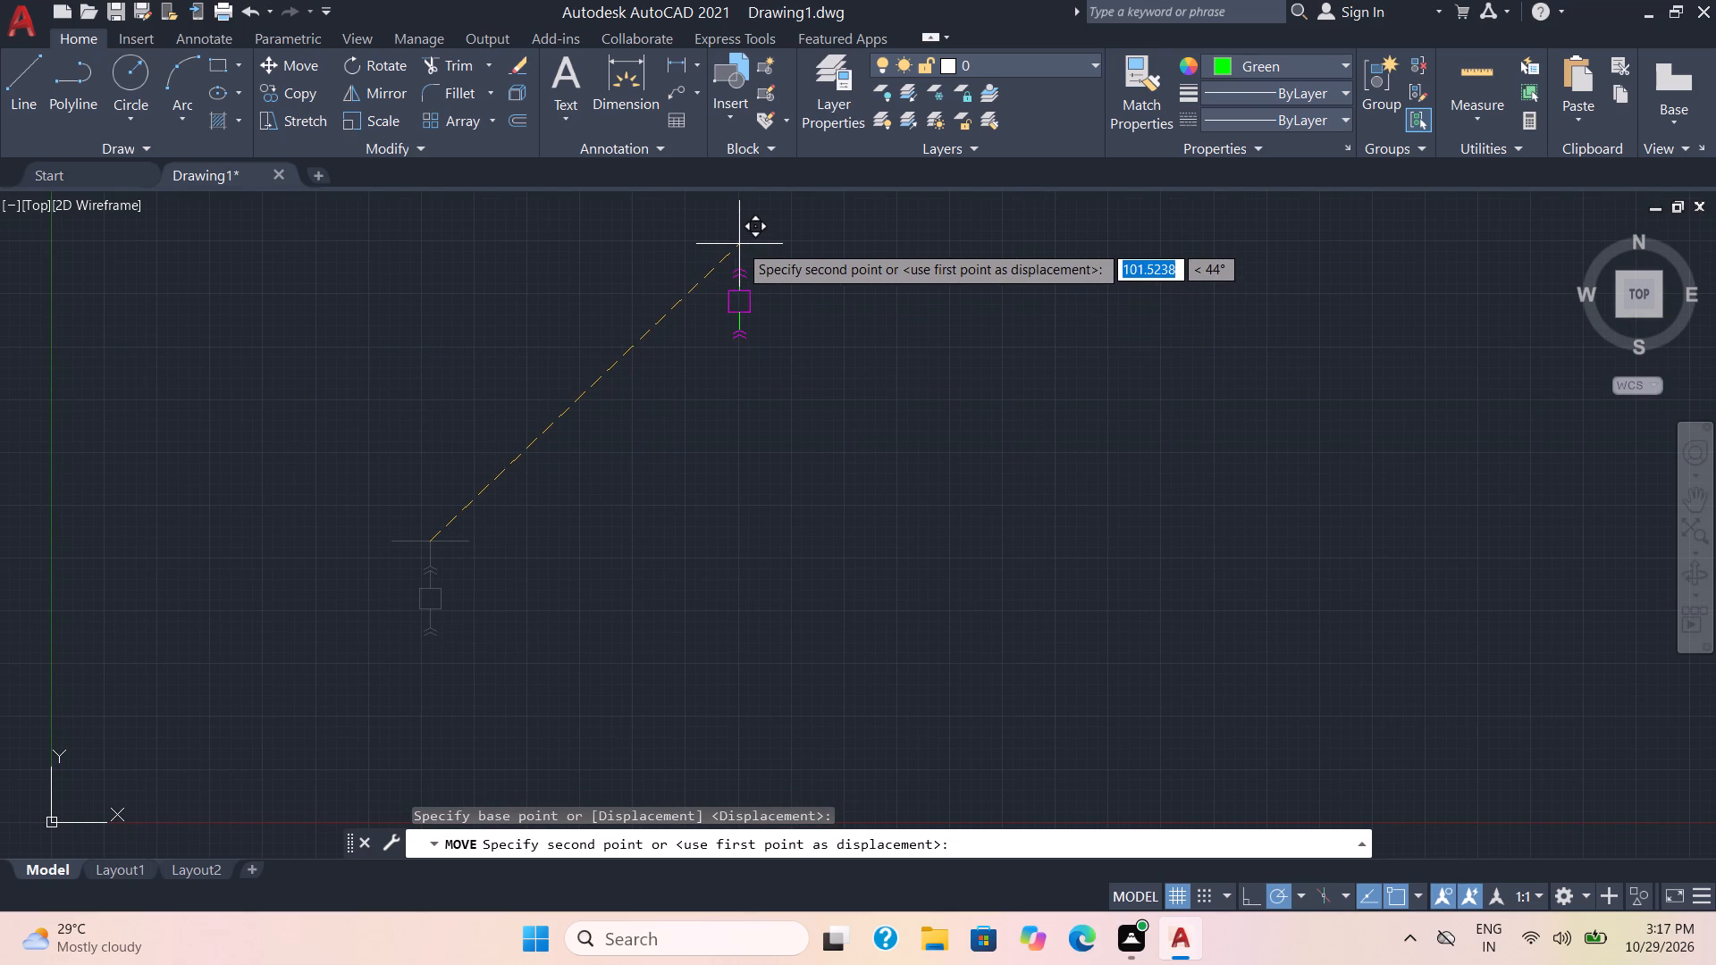
scroll(739, 244, up, 2)
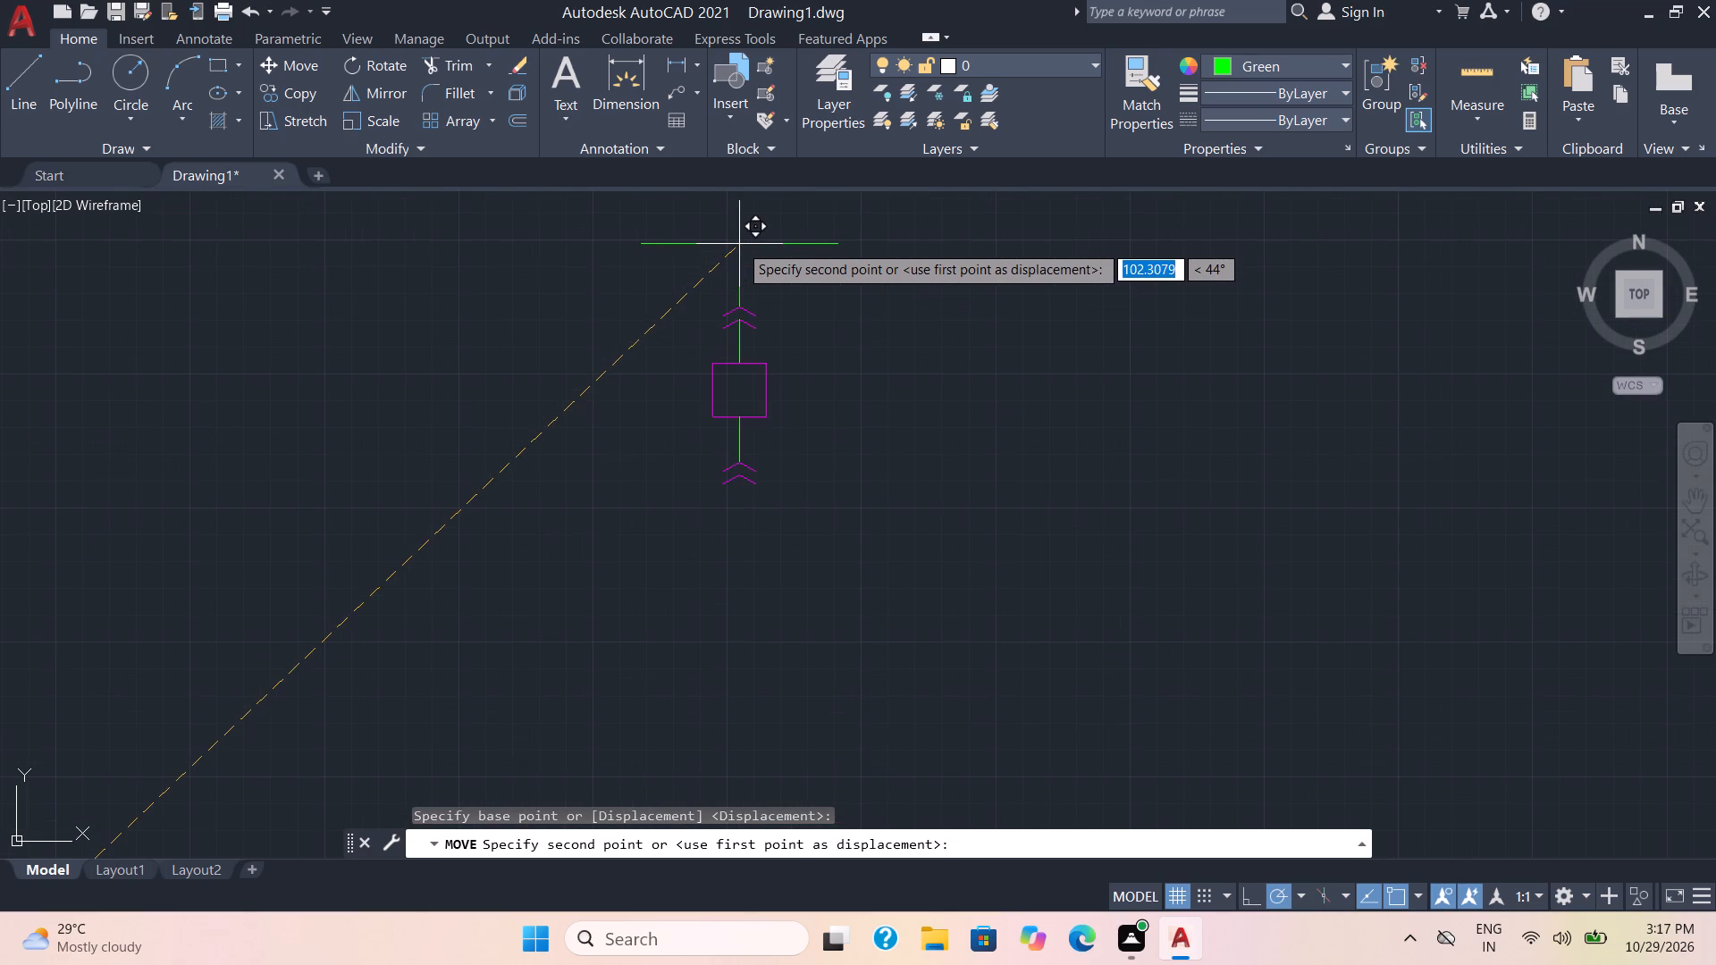
scroll(728, 244, up, 1)
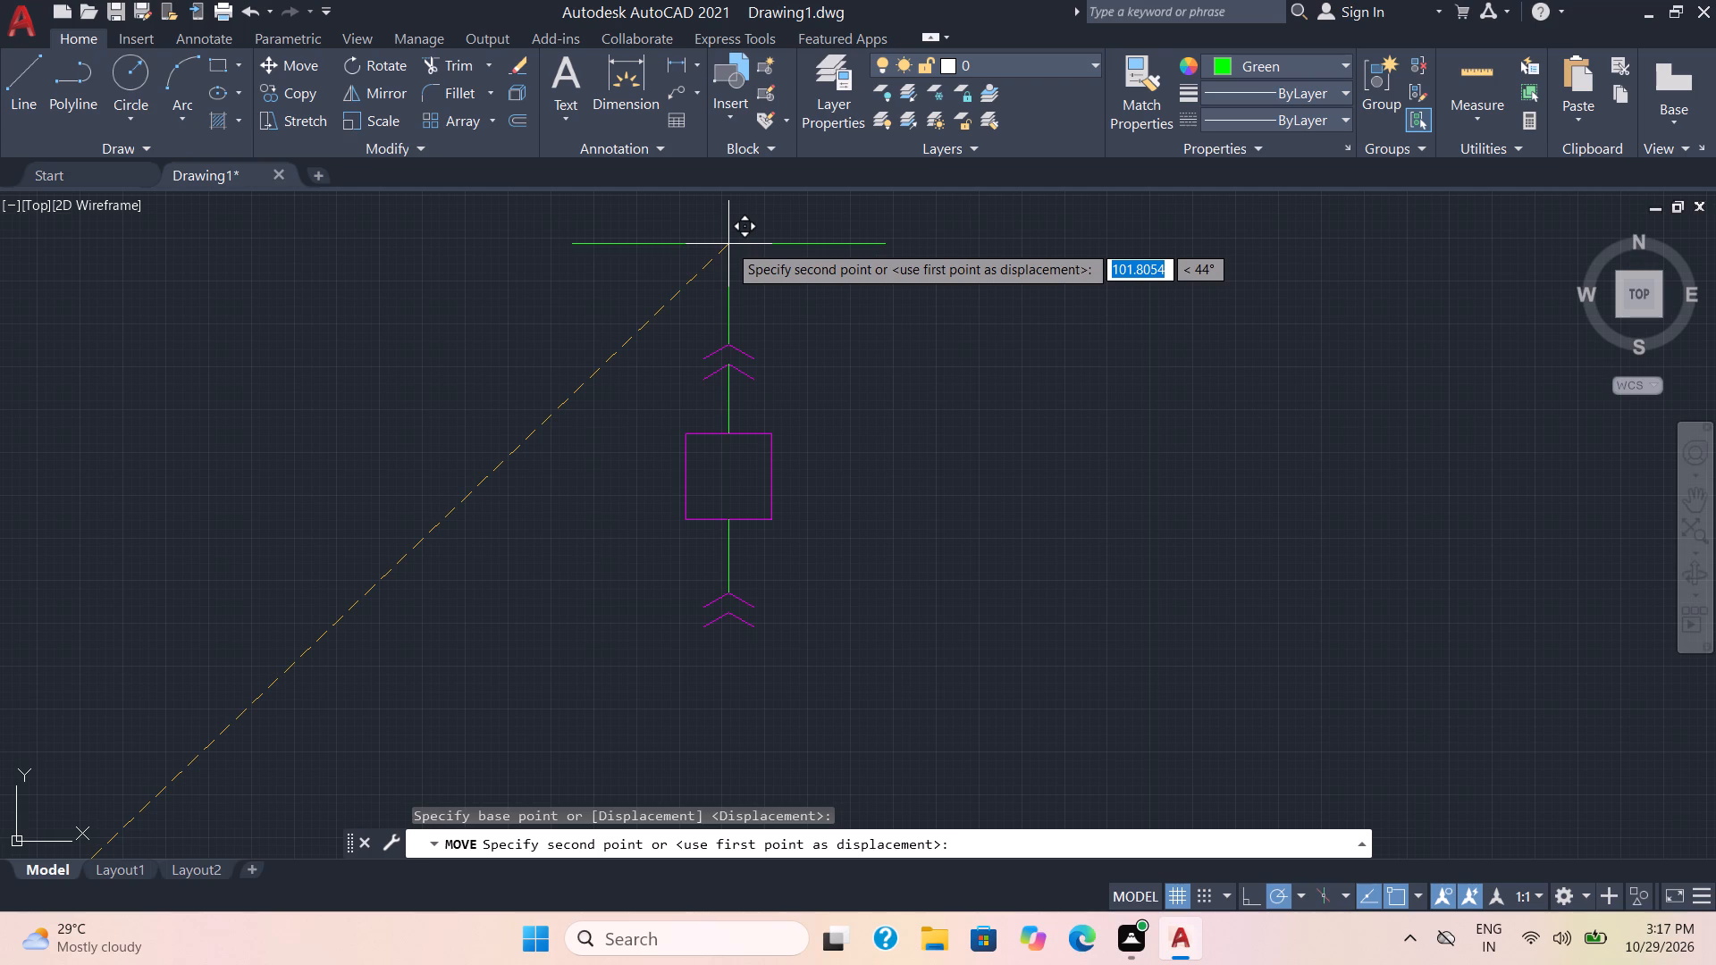
scroll(728, 244, down, 1)
click(728, 244)
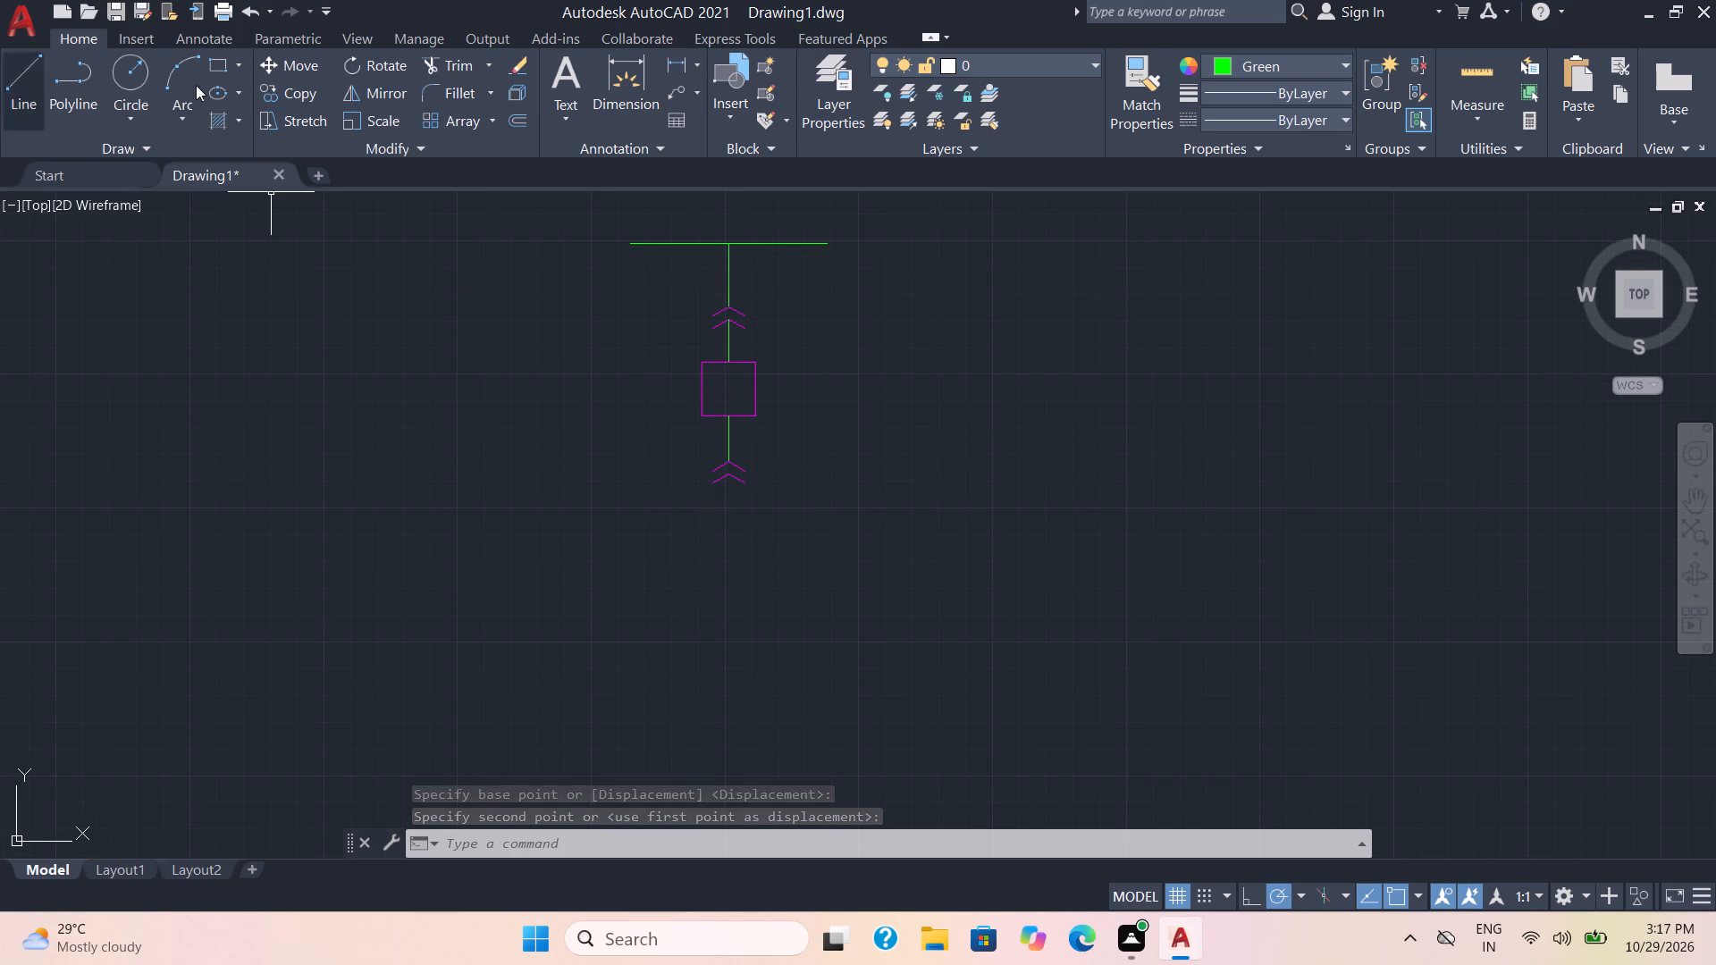
Draw a green vertical line, about 26.8 mm long, straight down from the apex of the lowest chevron.
click(7, 92)
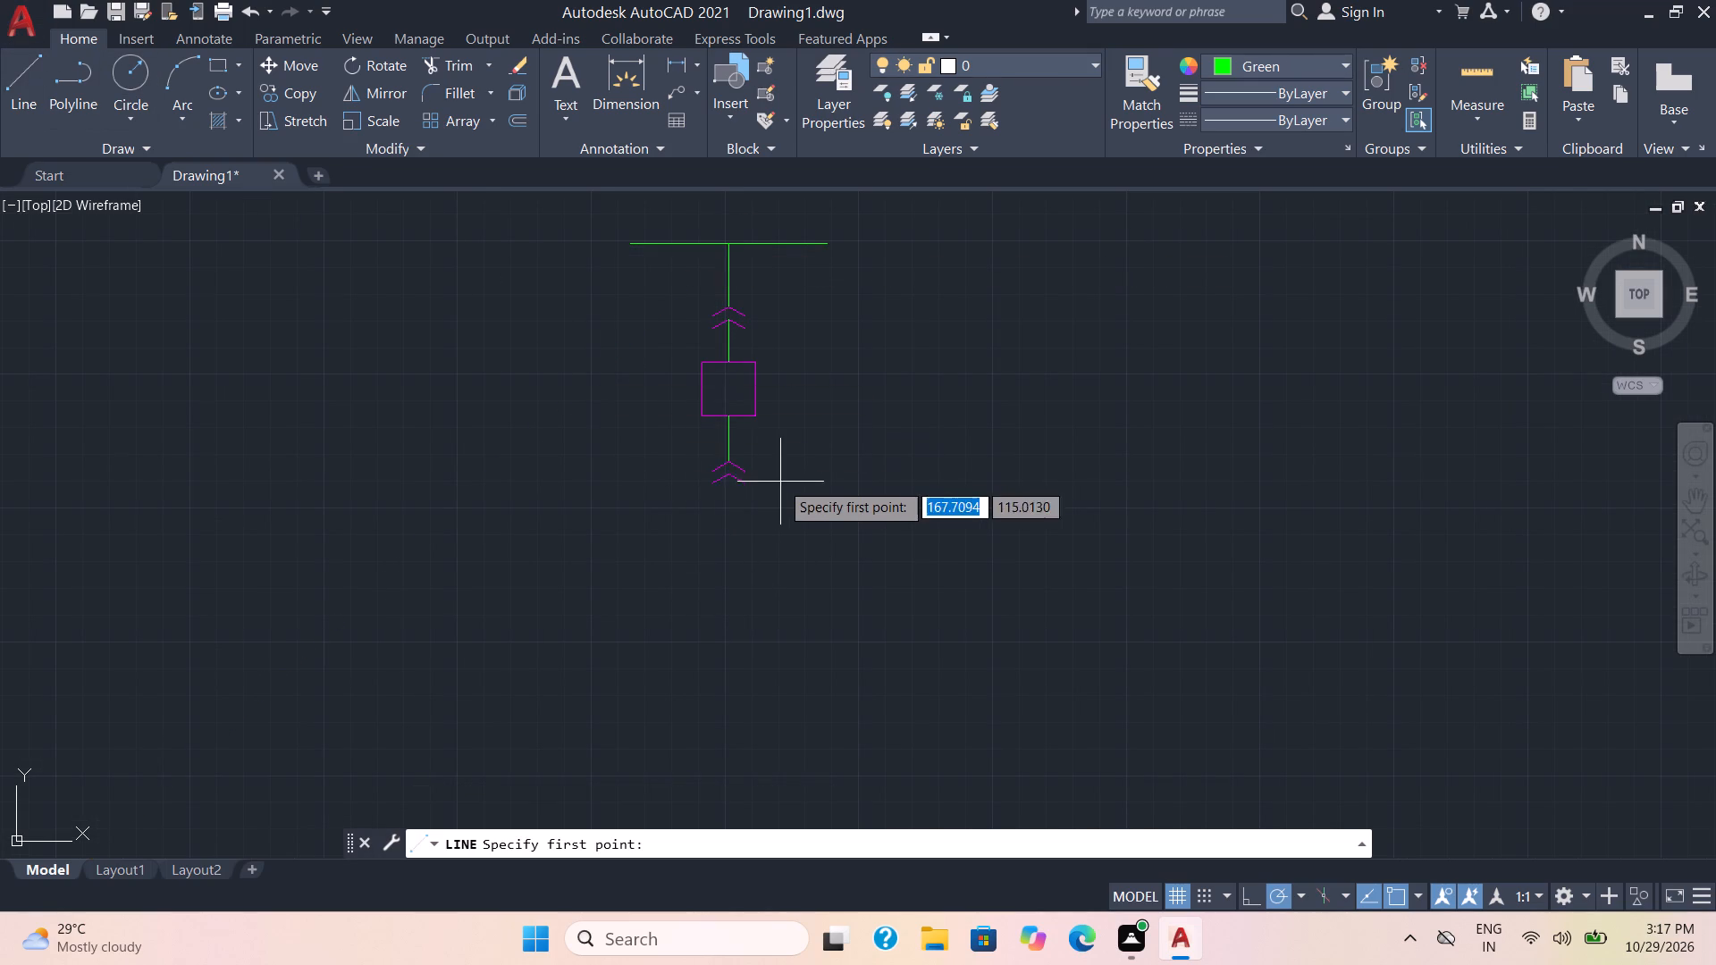
click(728, 475)
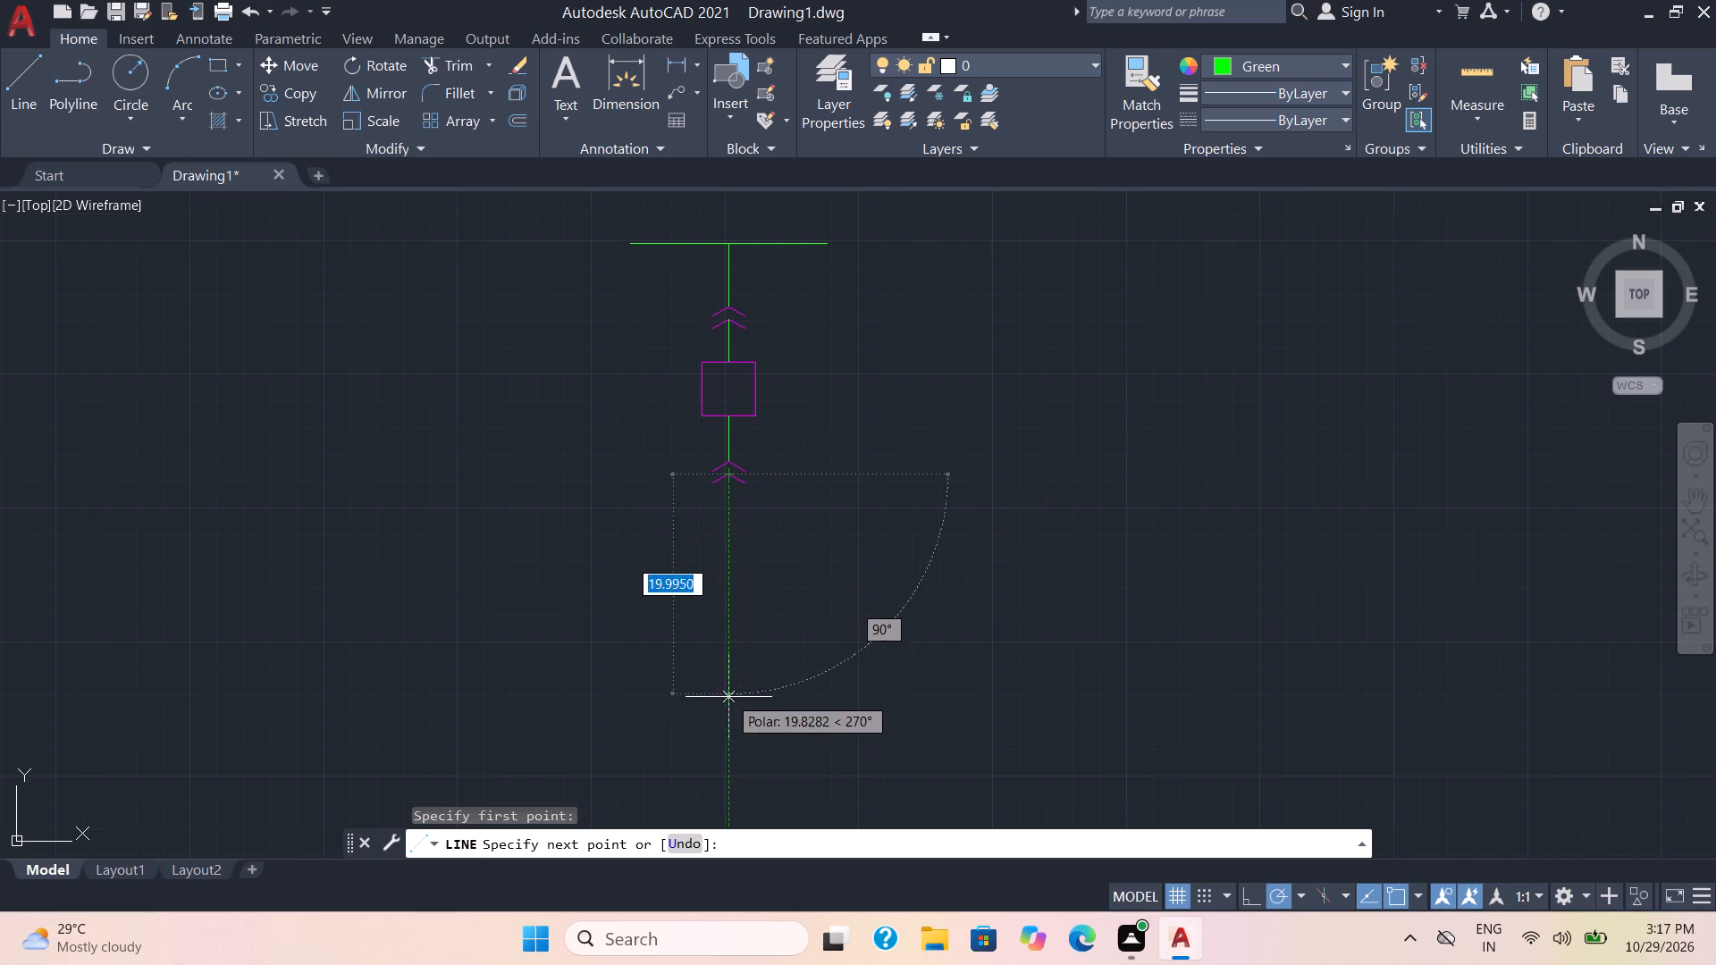
click(733, 762)
key(space)
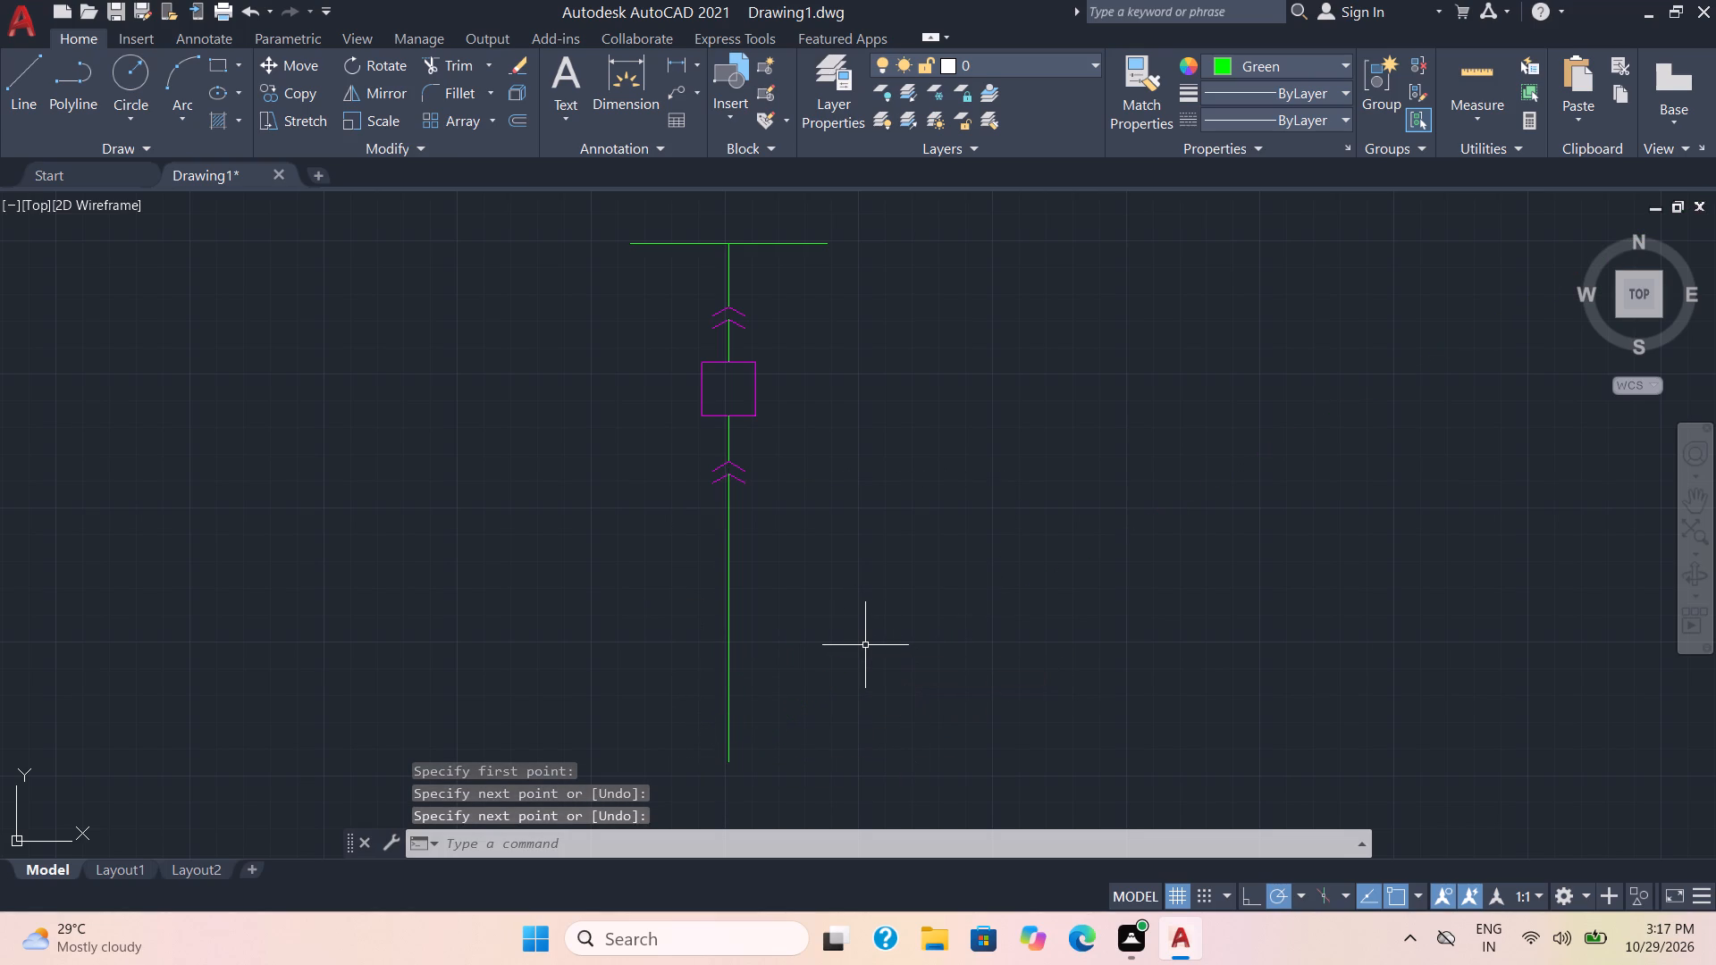
Set the current object colour to dark blue 34,52,110.
click(1271, 68)
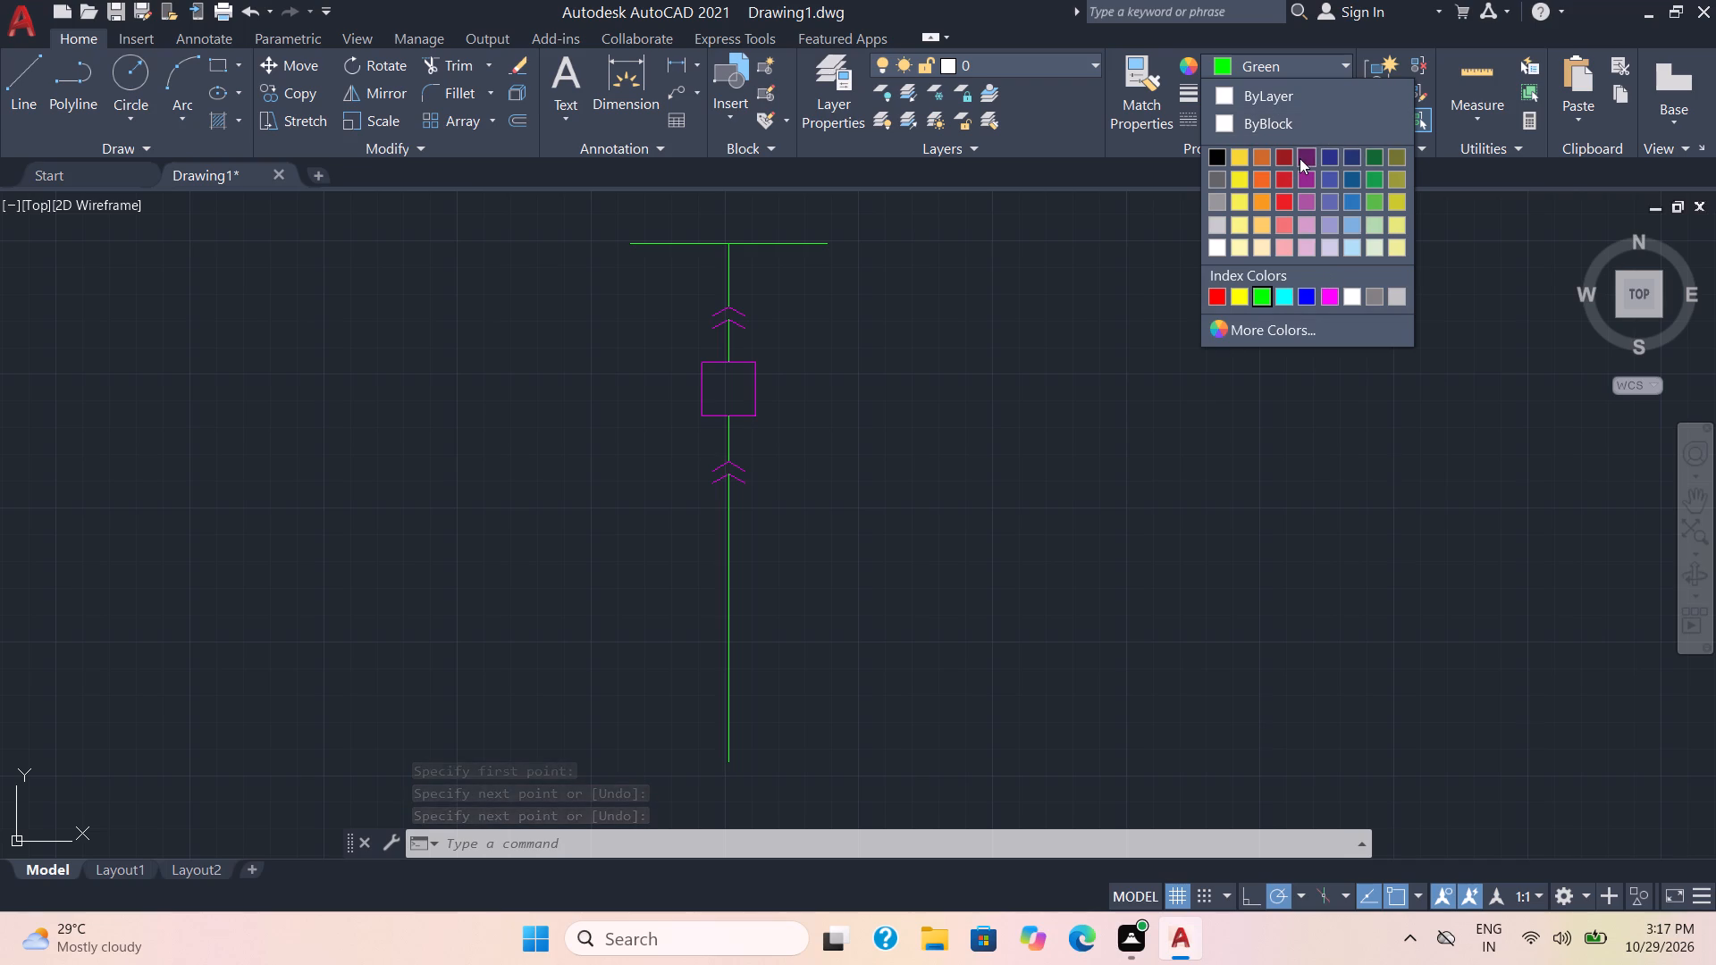
click(1357, 153)
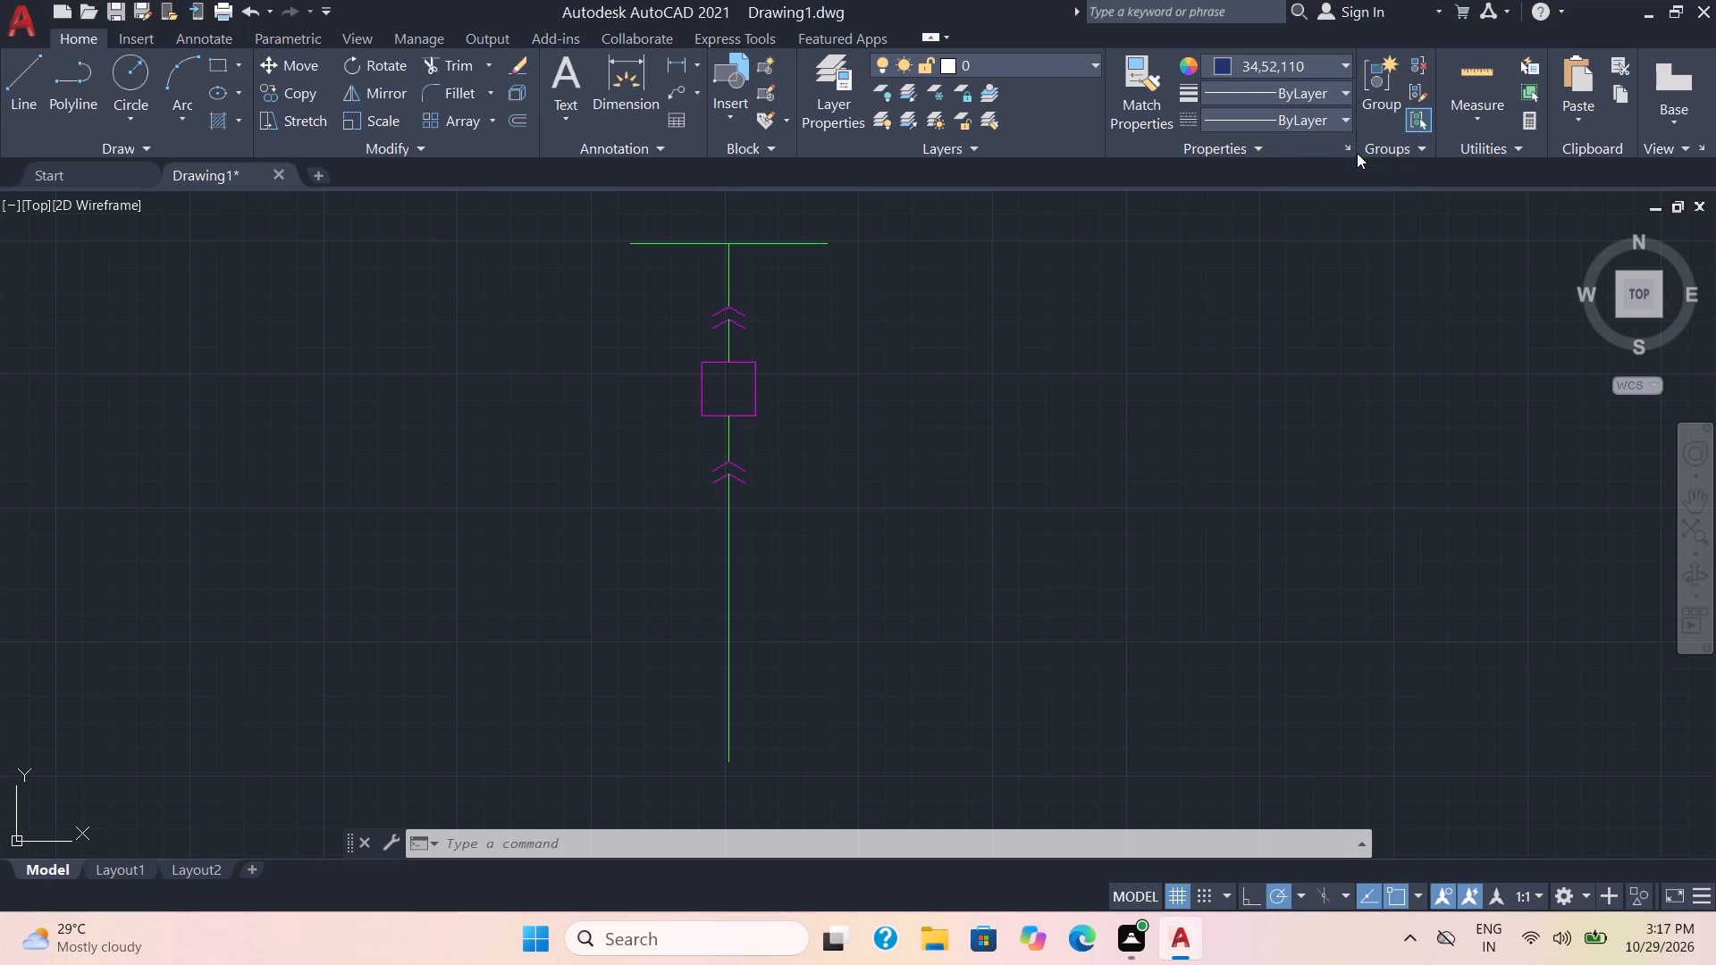
Open the reference image Electrical One-Line Diagram.jpg, examine the current-transformer and relay branches below the square device, and close it.
click(939, 944)
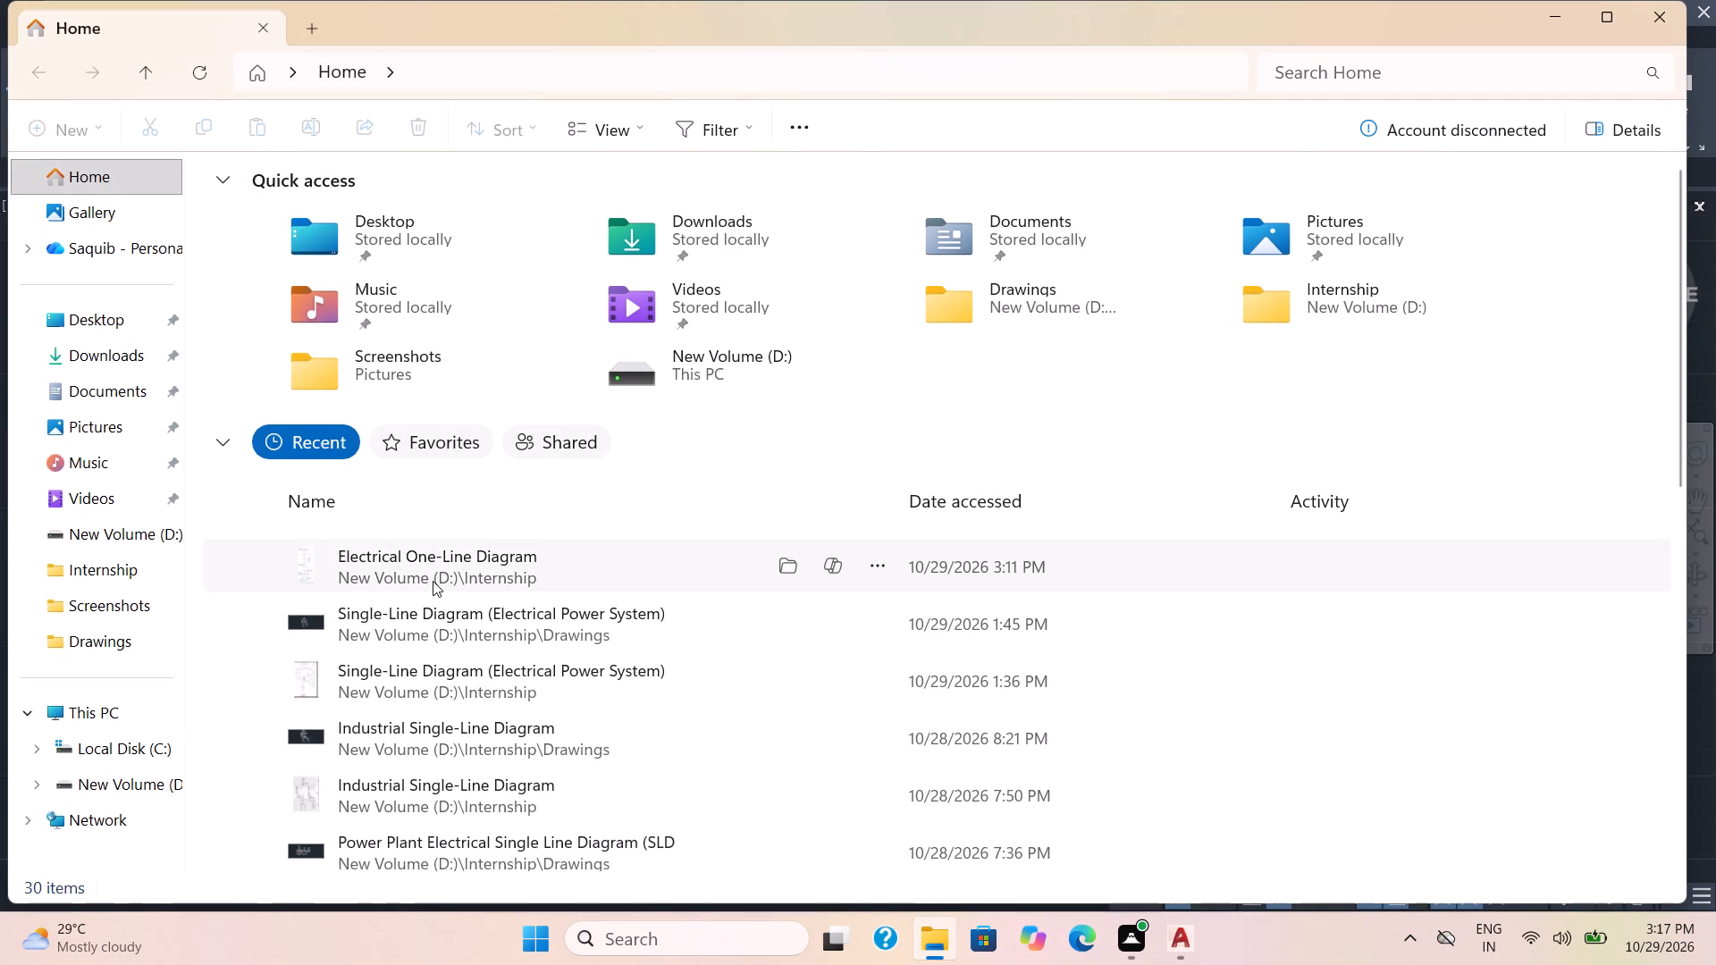
double_click(433, 581)
scroll(879, 515, up, 3)
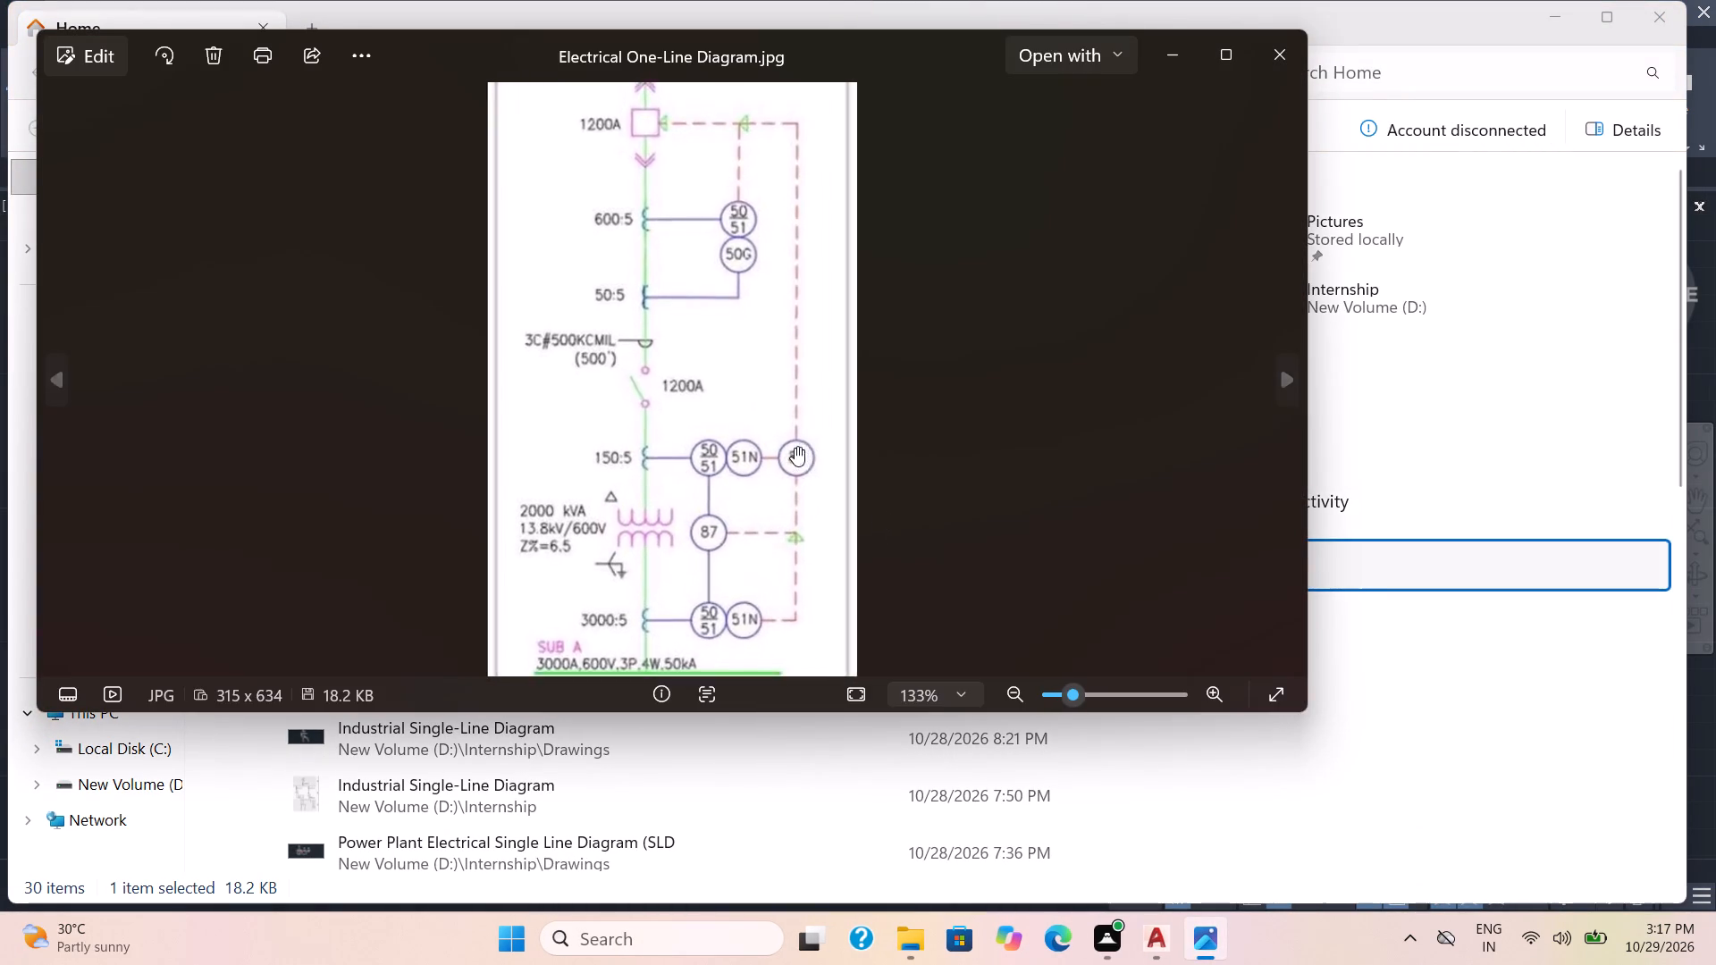
scroll(795, 447, up, 3)
scroll(760, 378, up, 1)
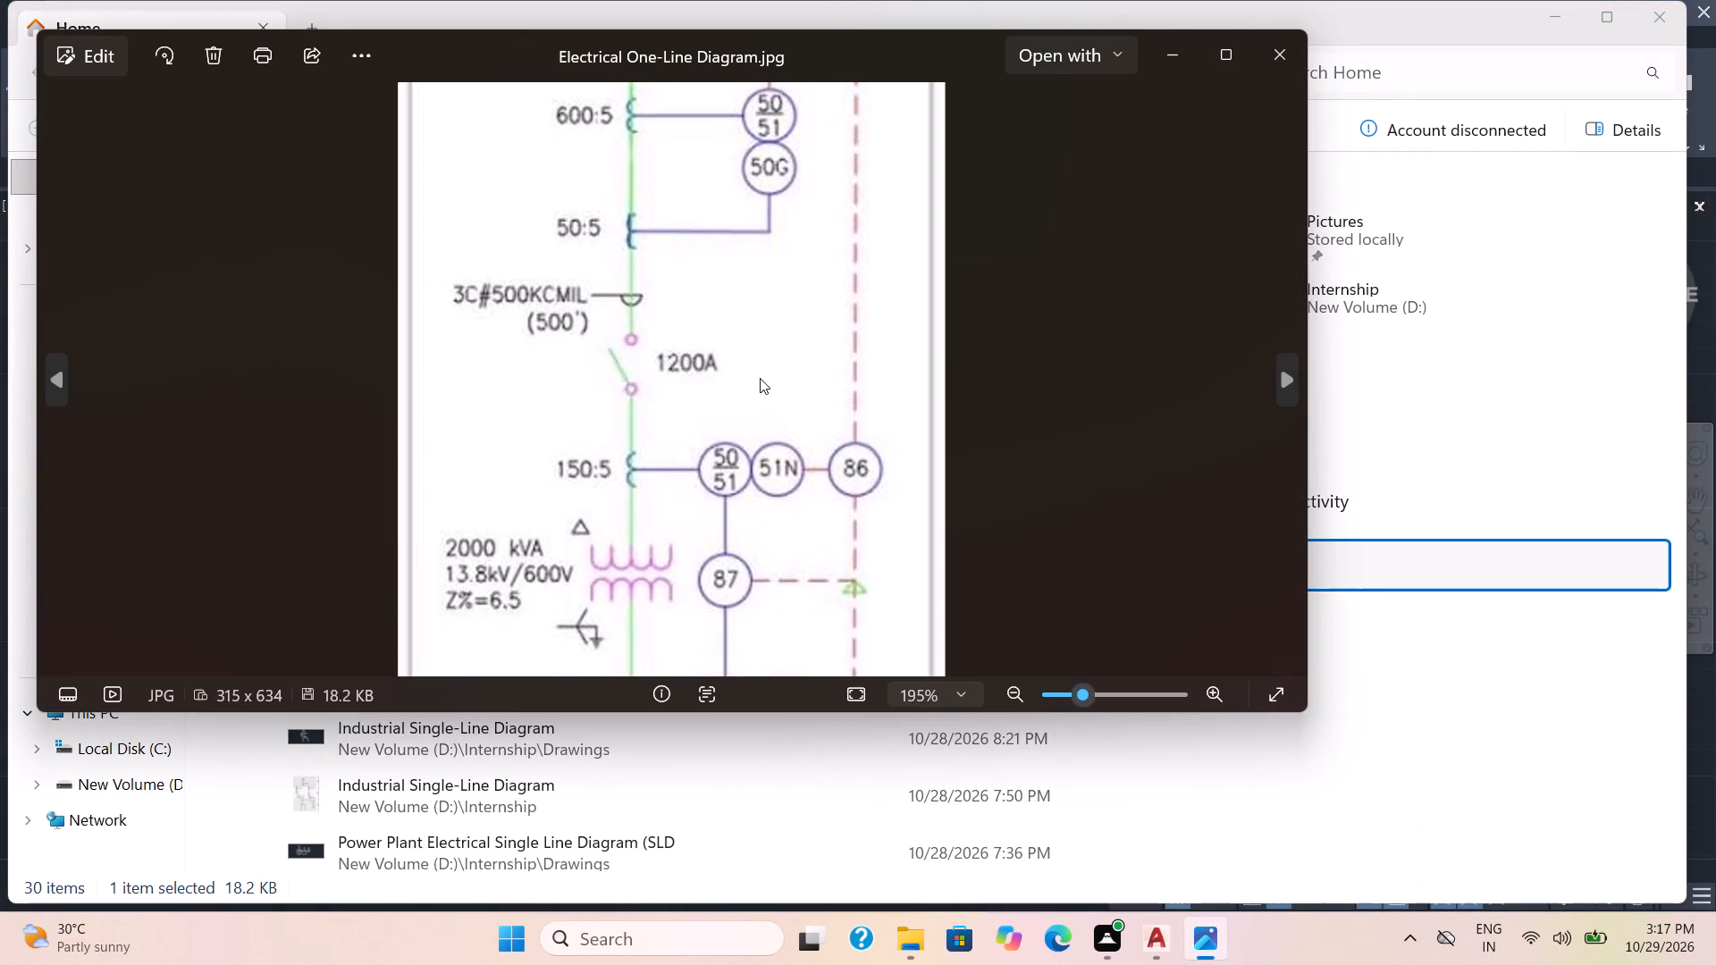
scroll(759, 383, down, 4)
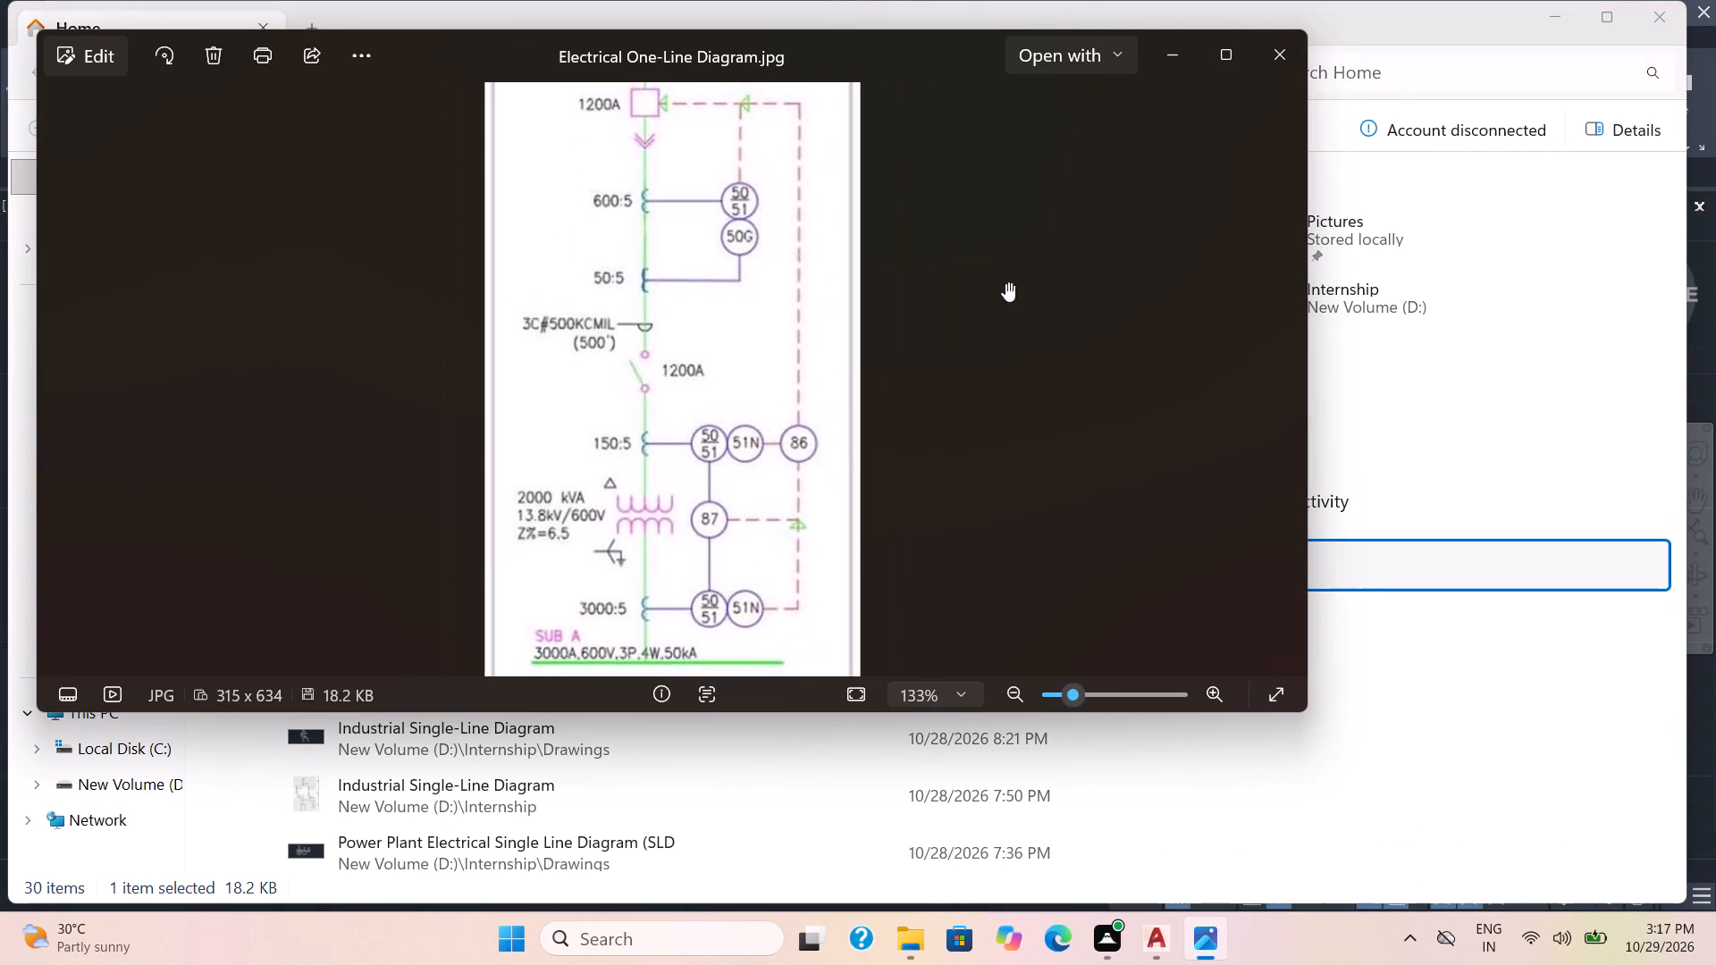
click(1262, 54)
click(1647, 16)
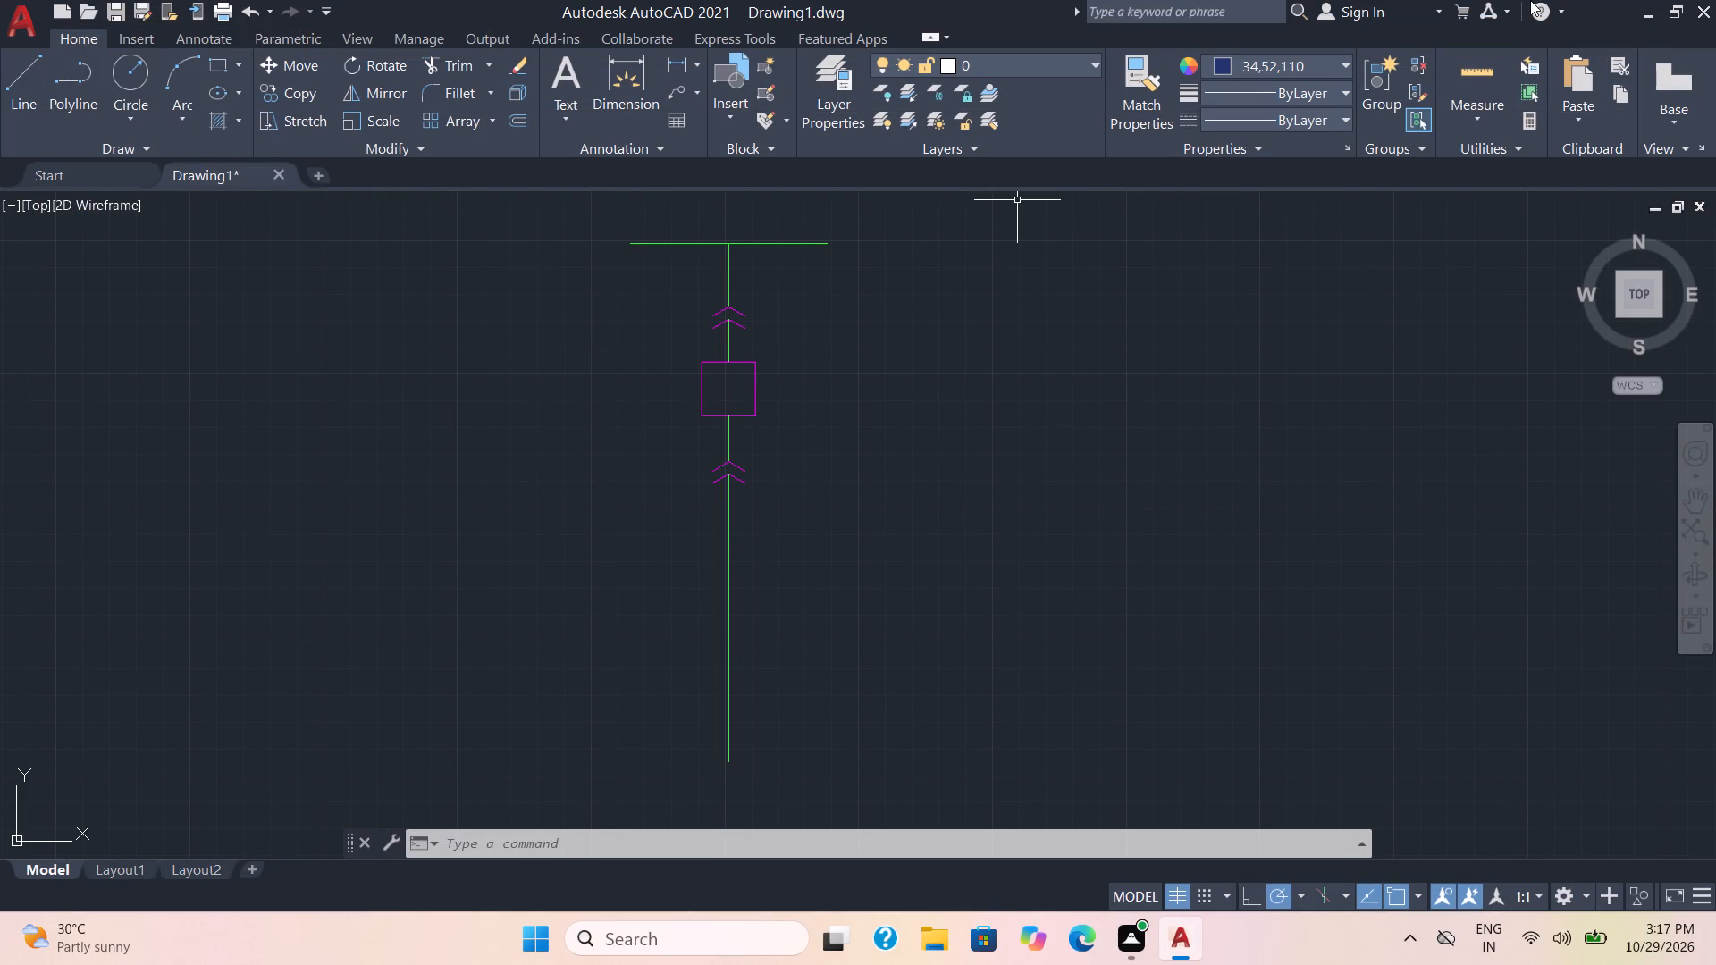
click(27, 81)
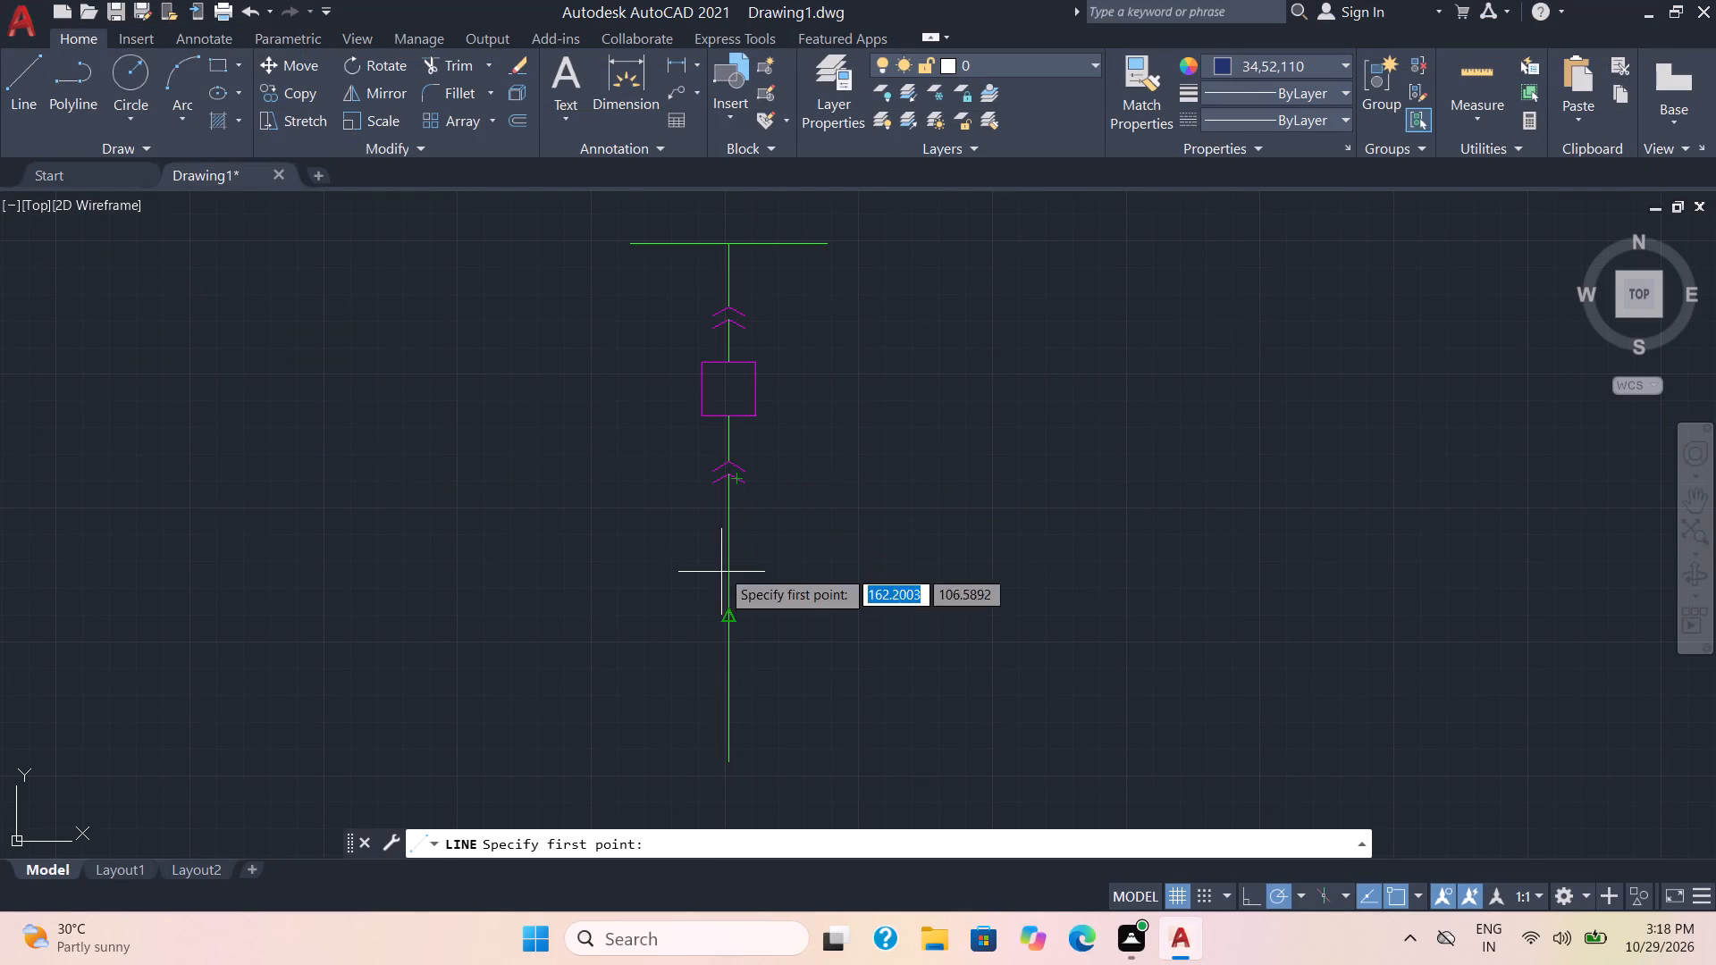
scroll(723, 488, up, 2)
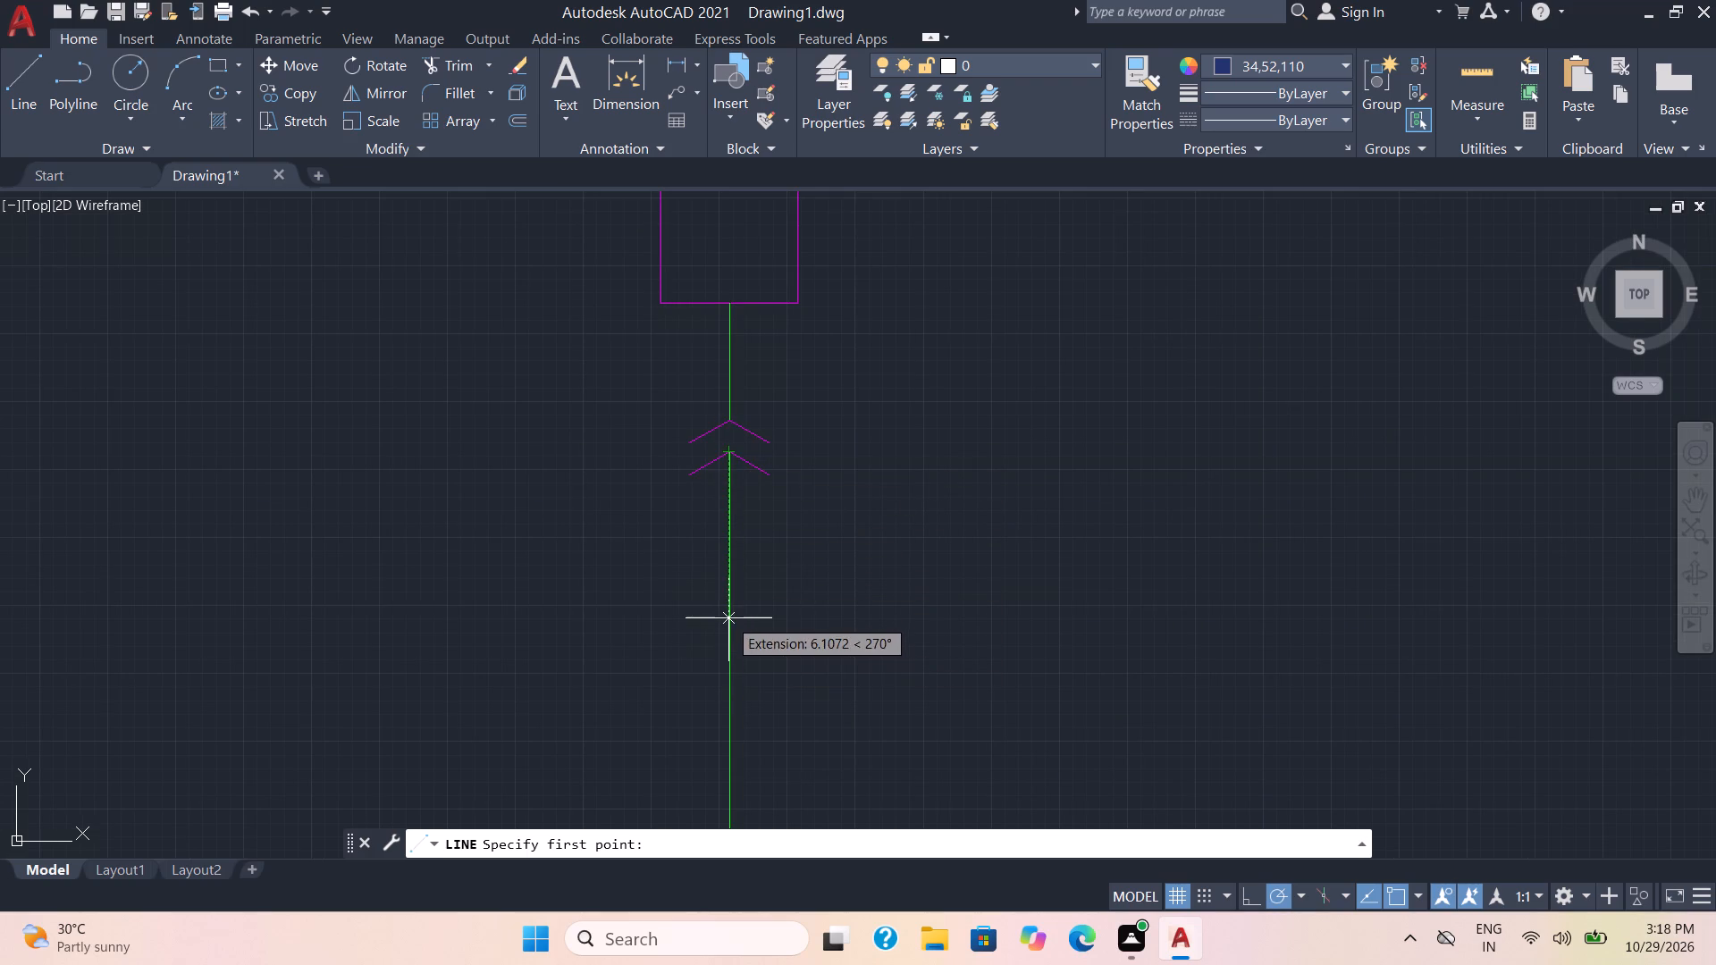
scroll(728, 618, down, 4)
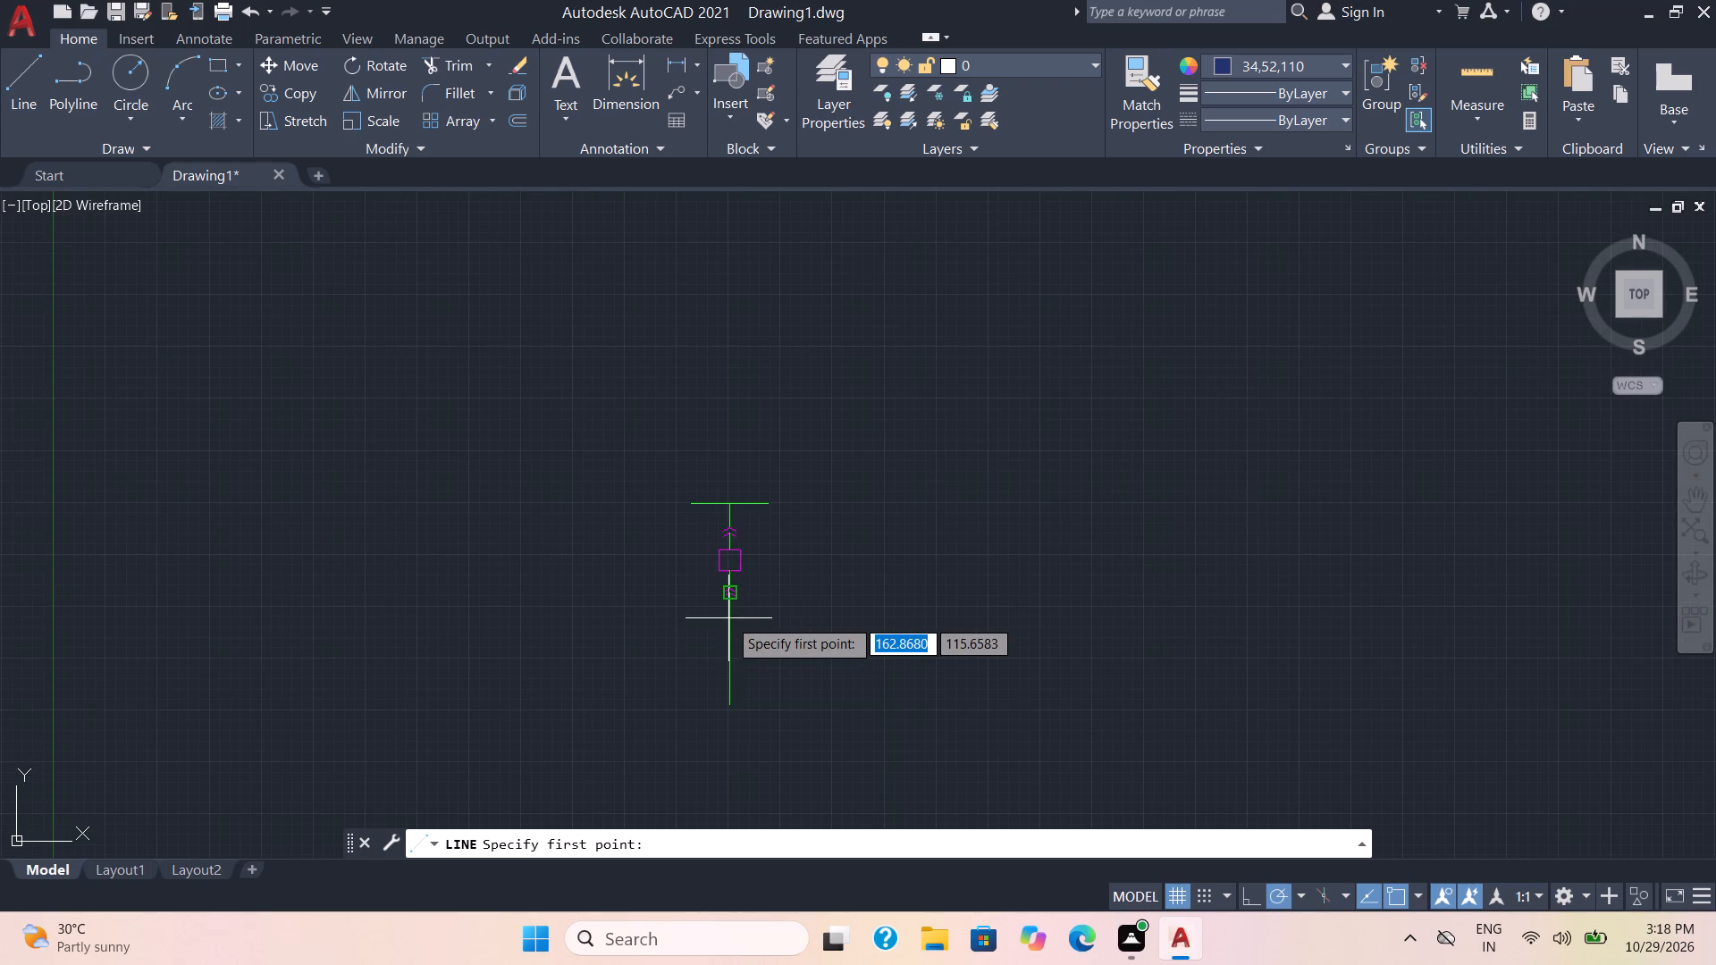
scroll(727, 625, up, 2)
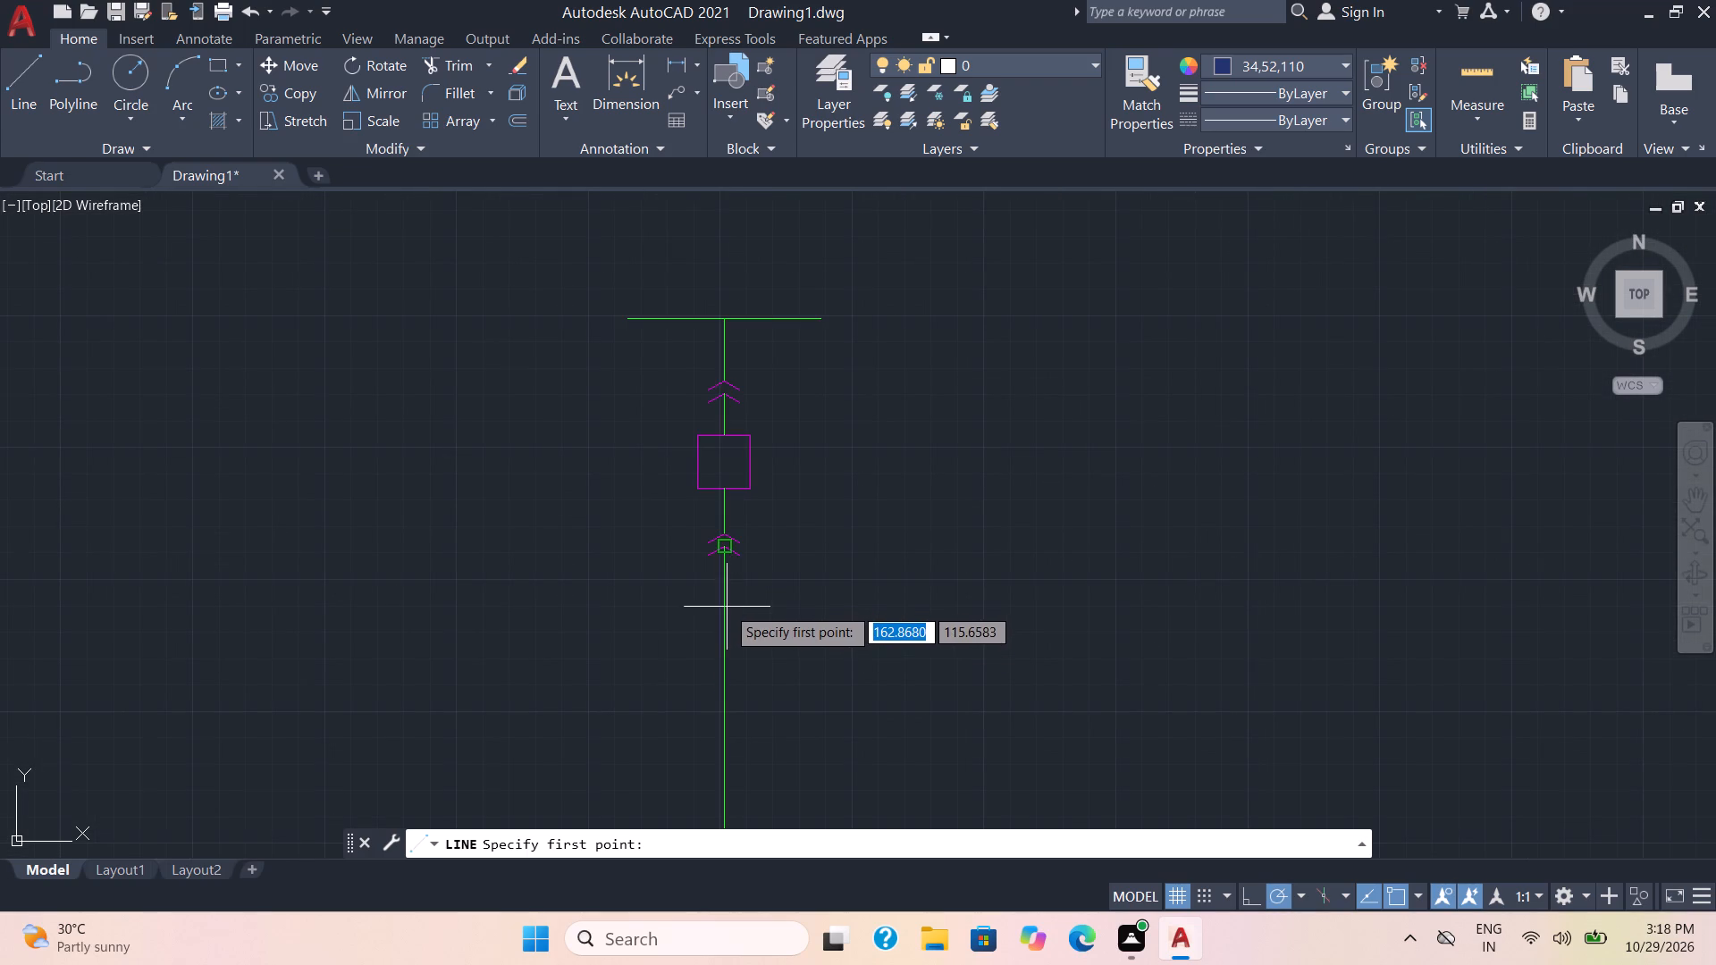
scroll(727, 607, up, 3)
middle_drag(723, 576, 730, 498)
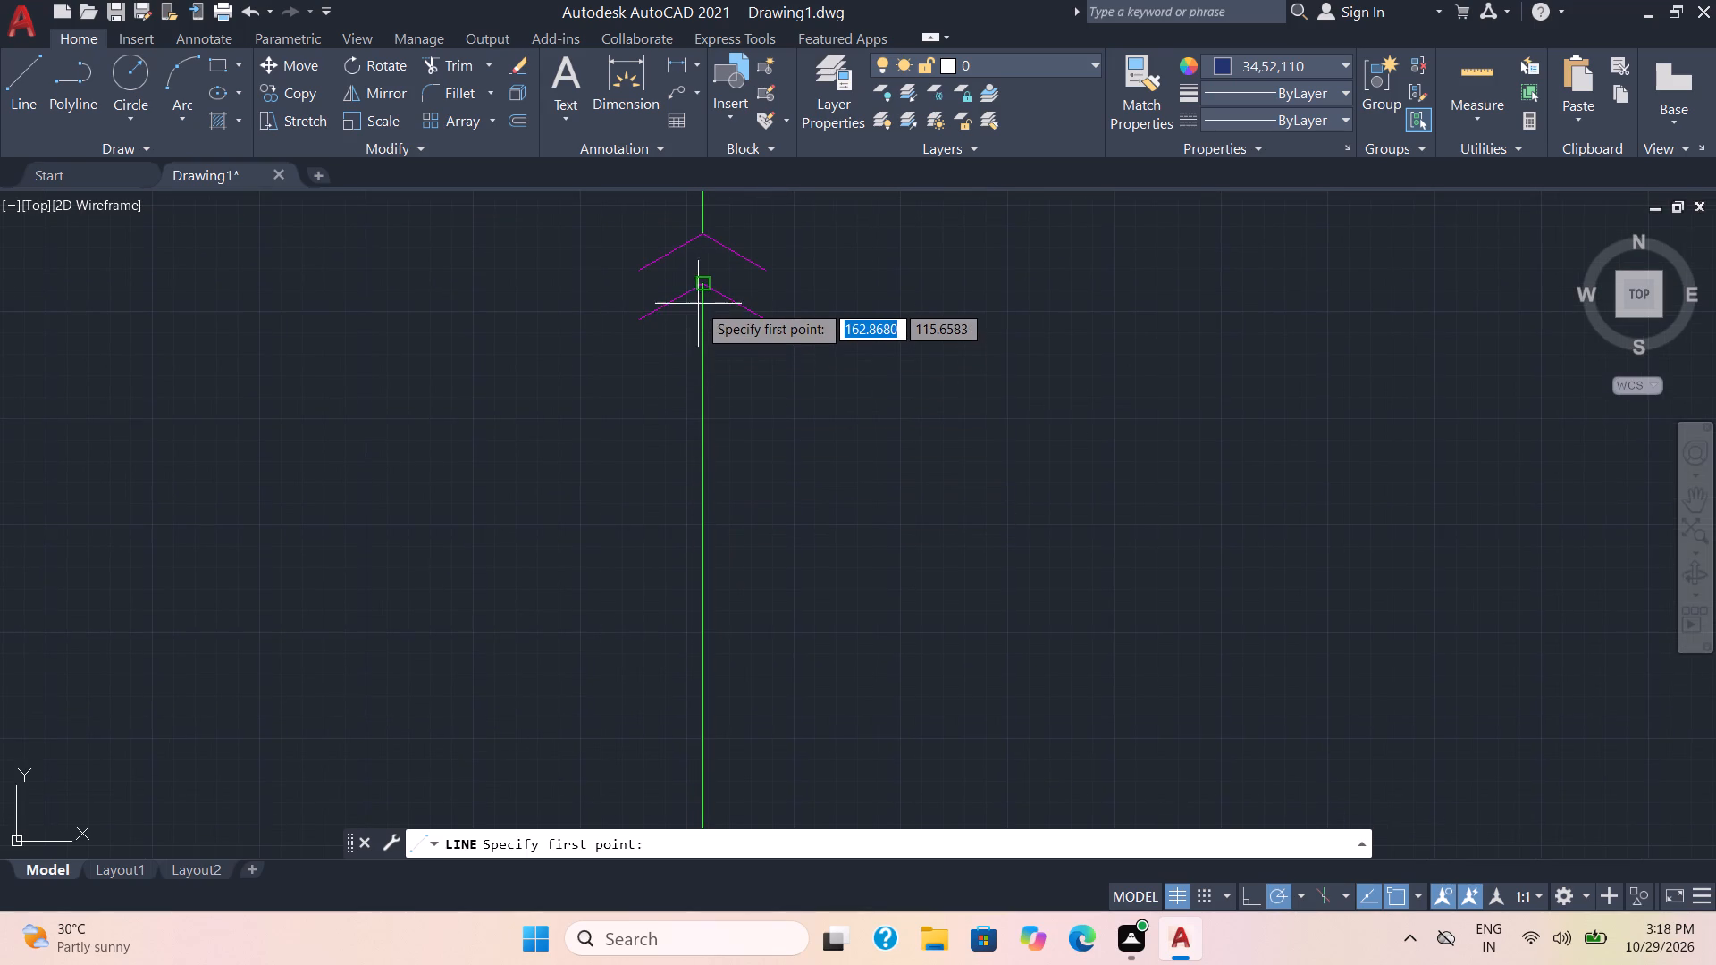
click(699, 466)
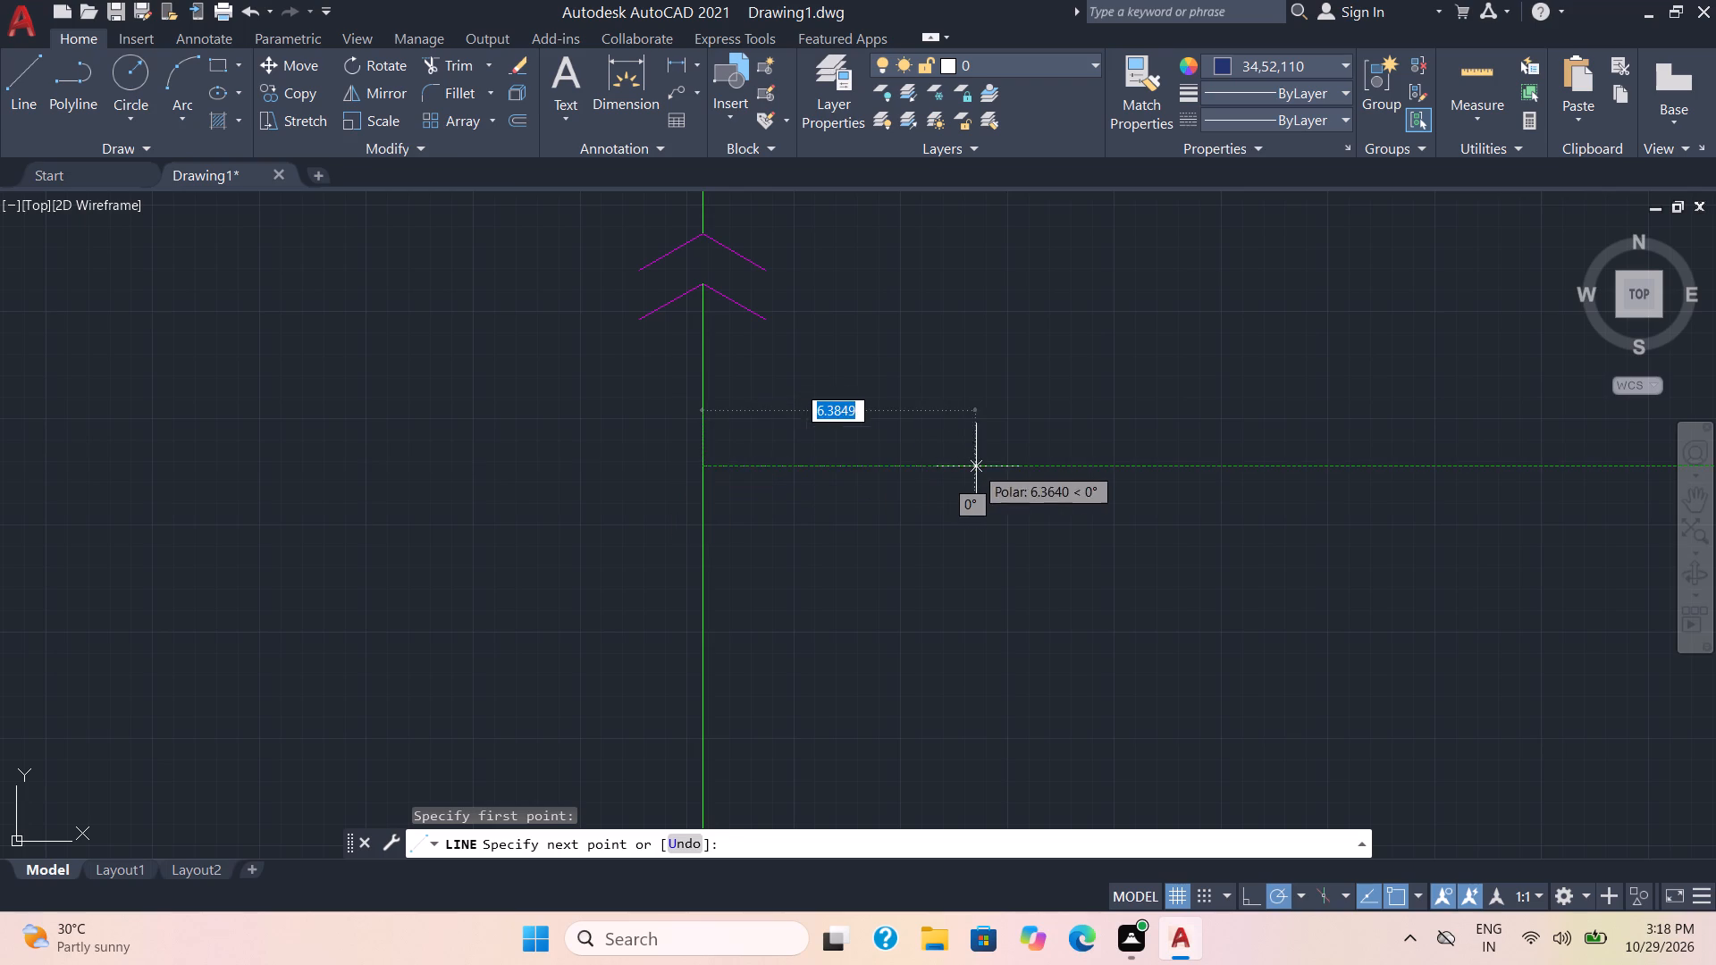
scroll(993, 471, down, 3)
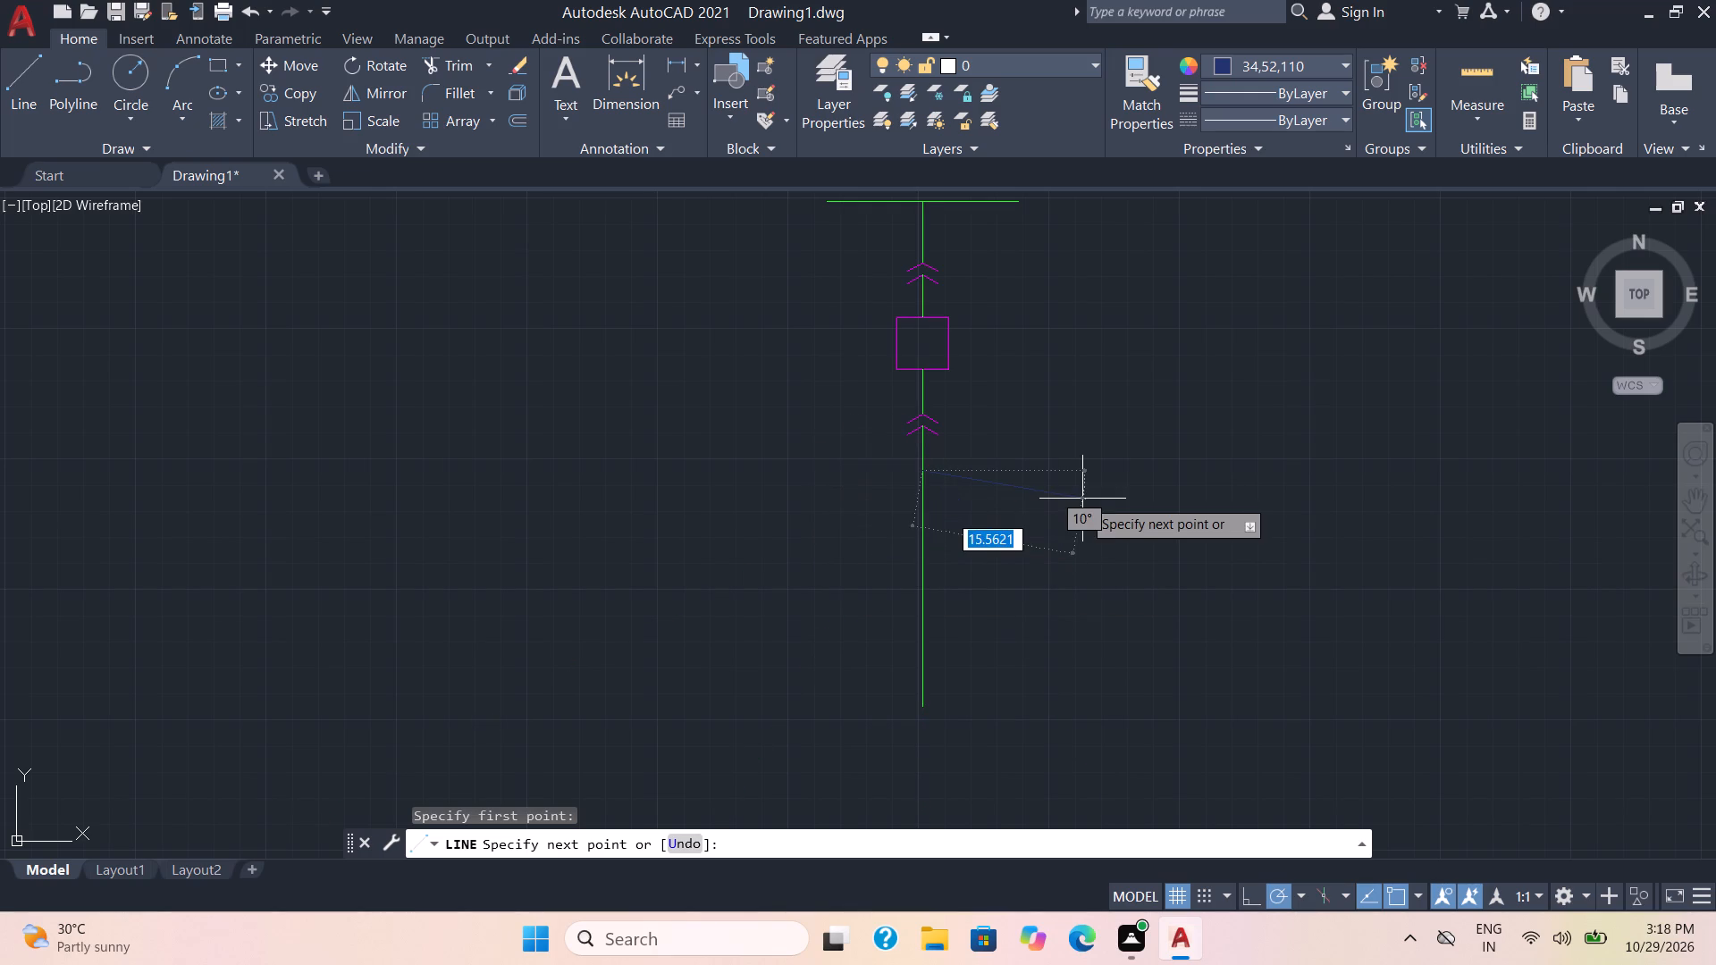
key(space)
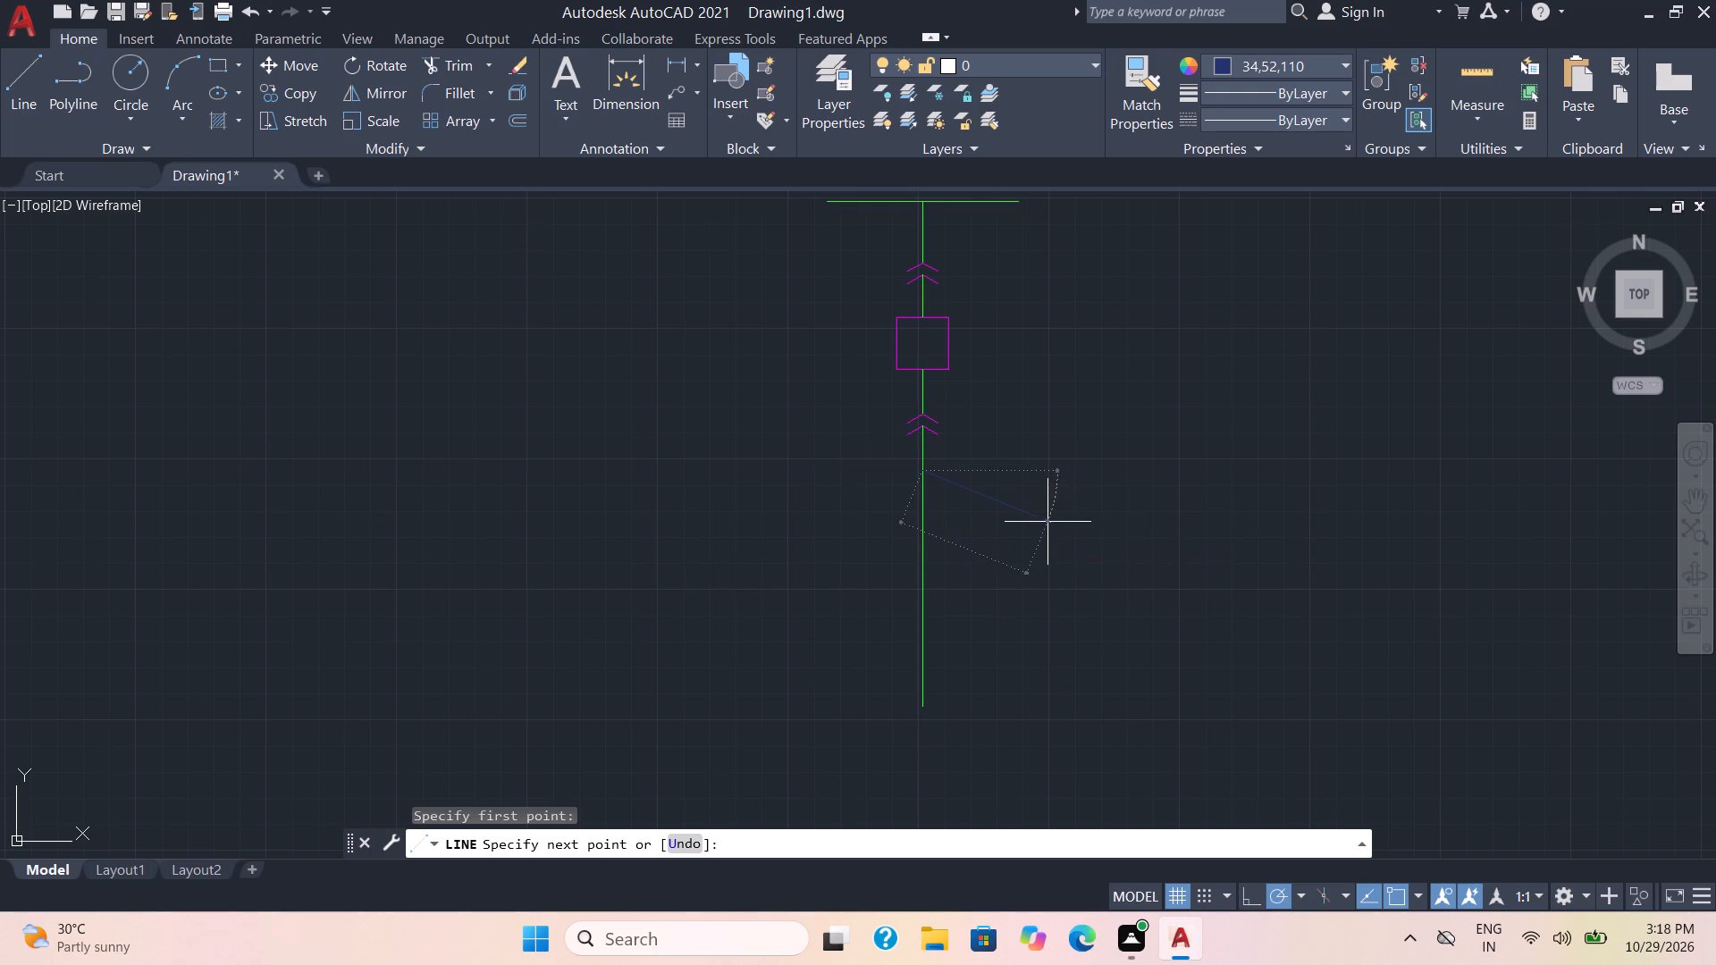
Draw a dark blue horizontal line, about 12.3 mm long, rightward from the midpoint of the long green feeder line.
key(space)
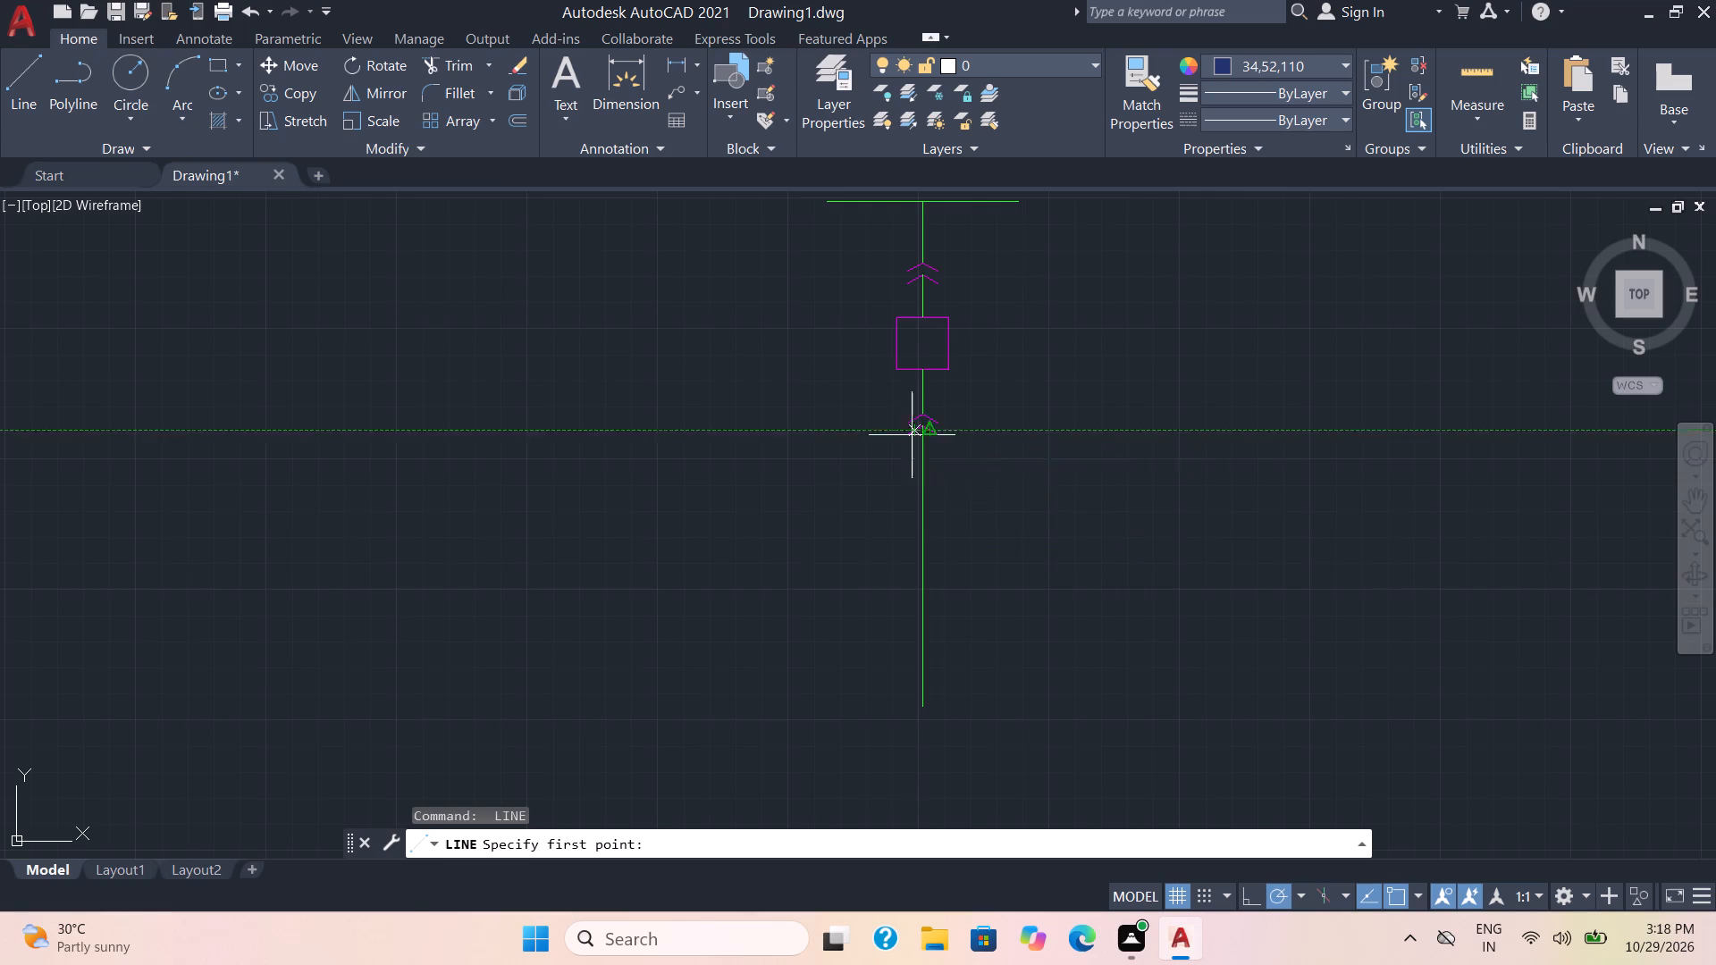
scroll(912, 436, up, 2)
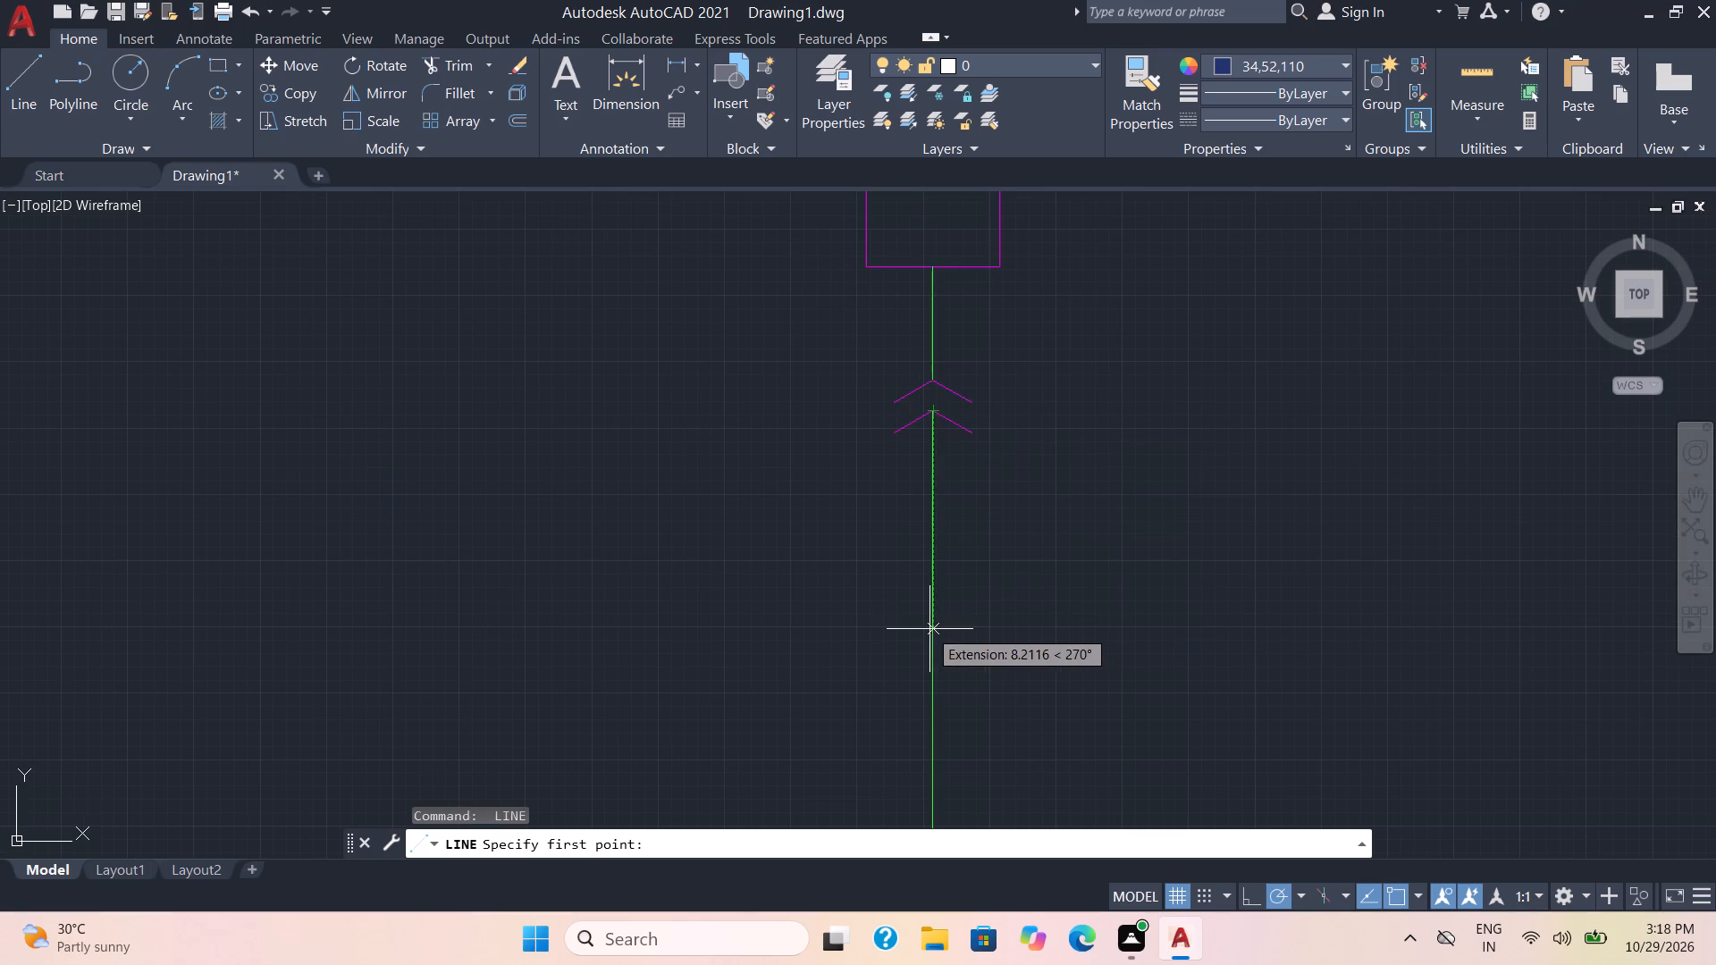
scroll(932, 644, down, 2)
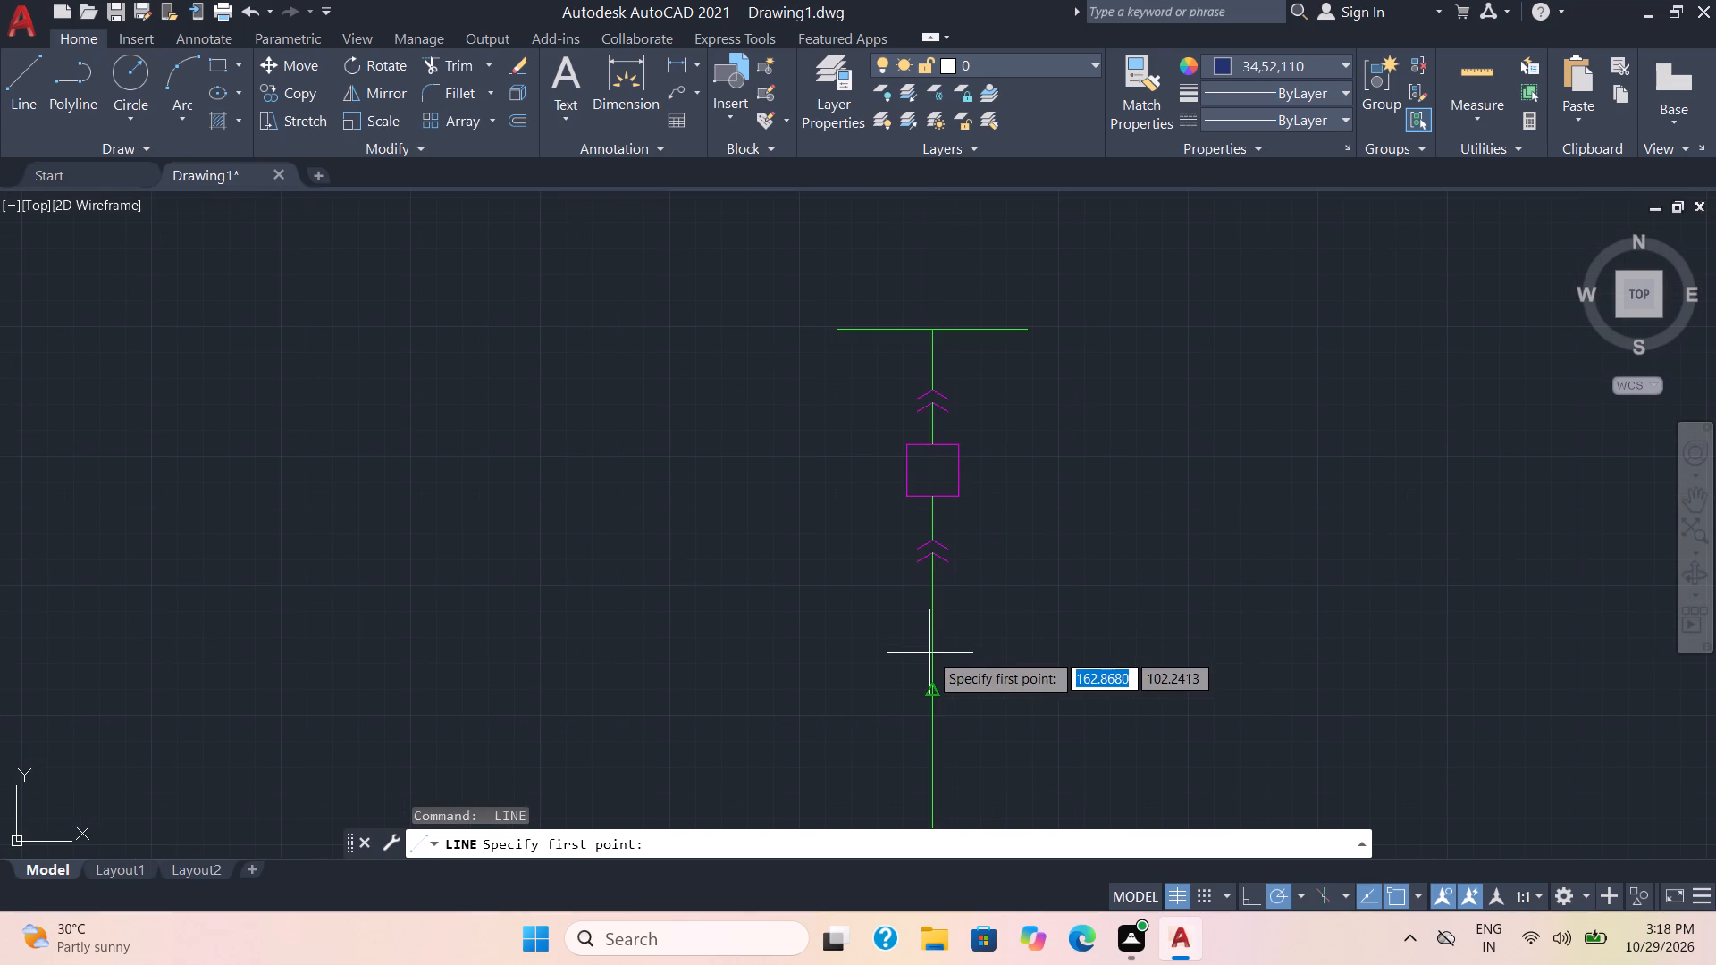
middle_drag(929, 653, 916, 534)
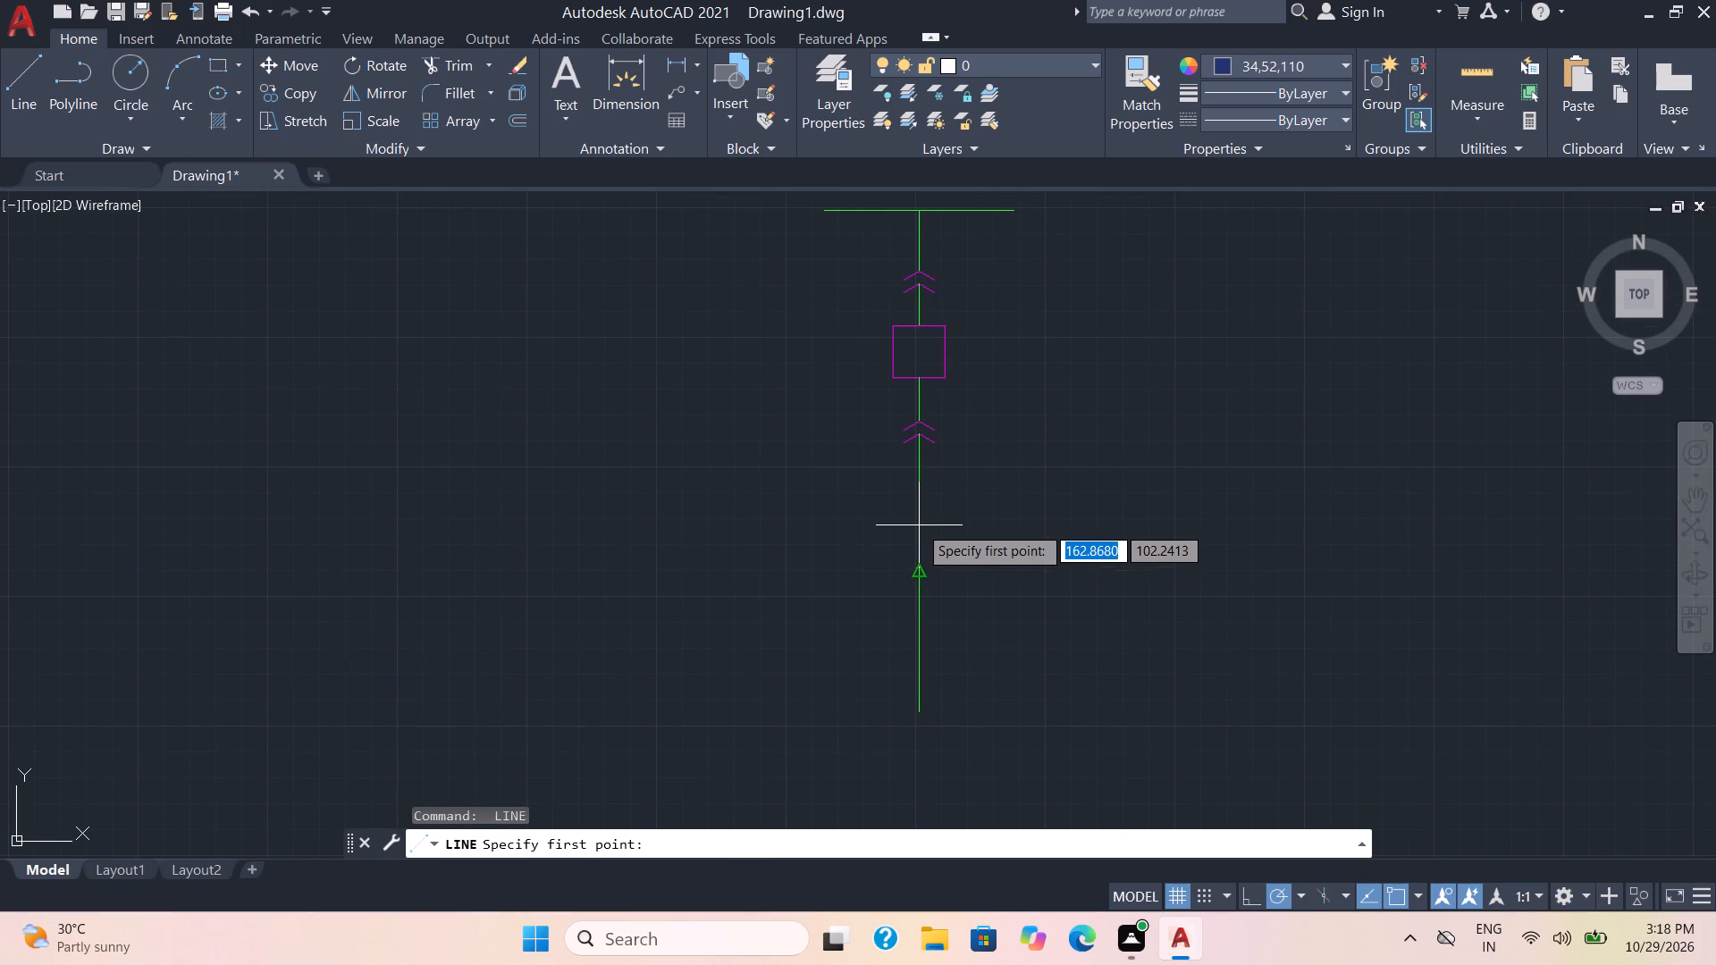
click(919, 525)
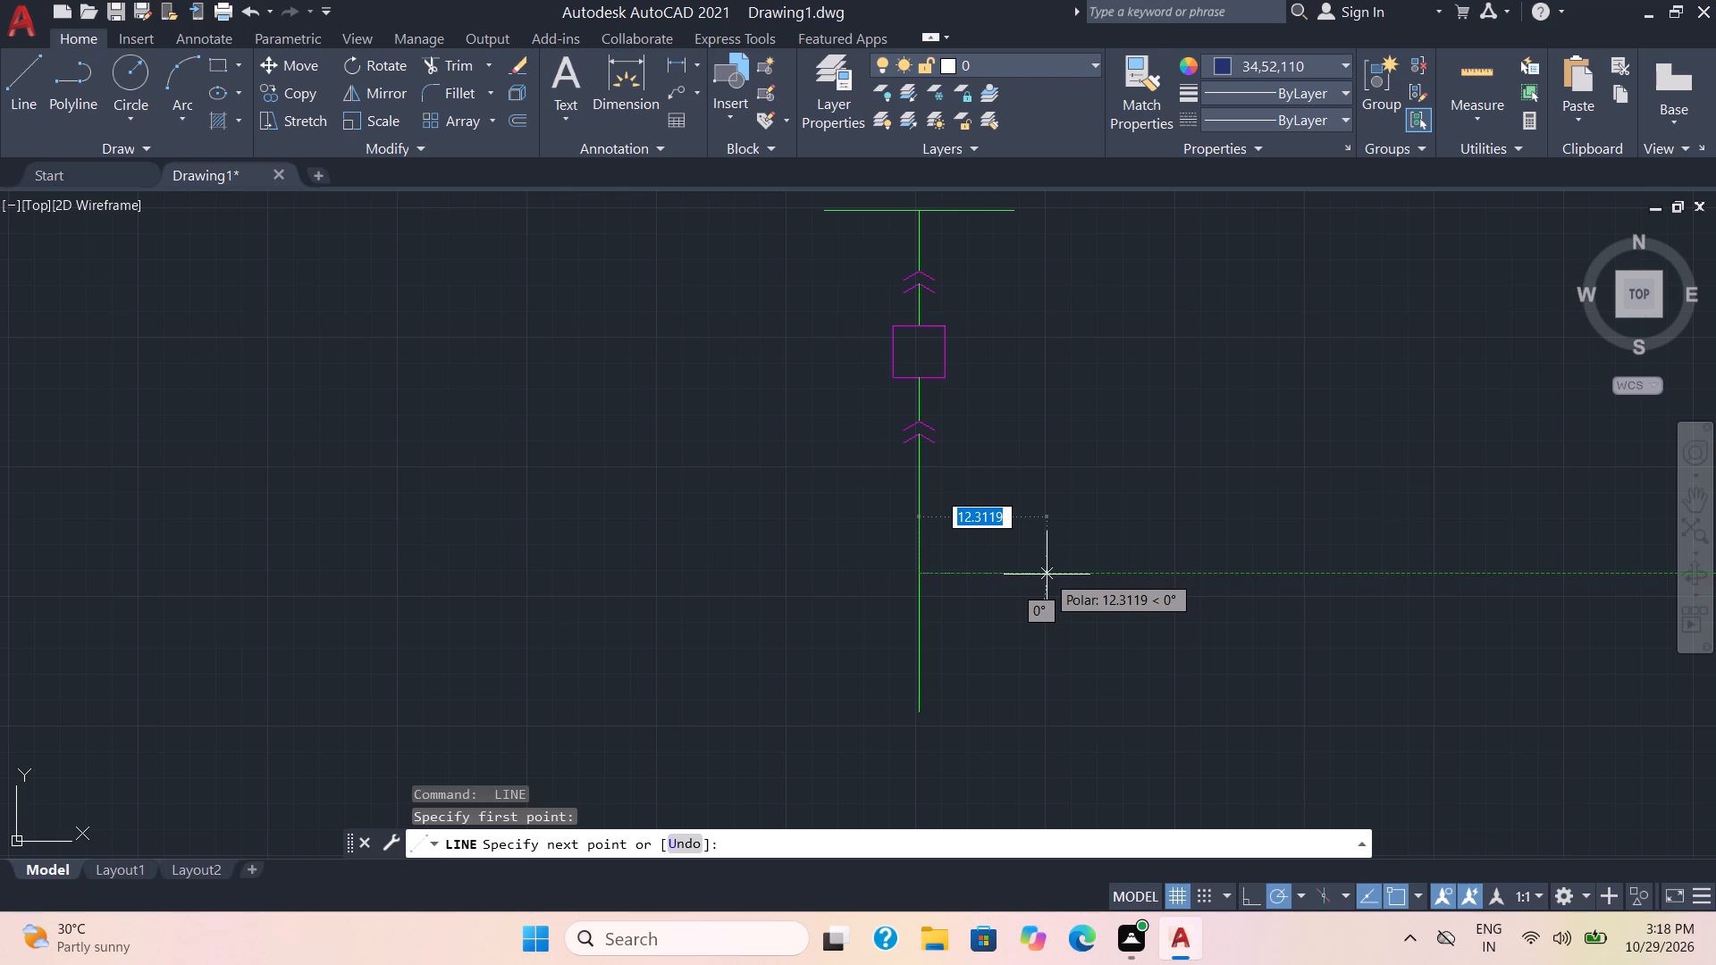
click(1047, 575)
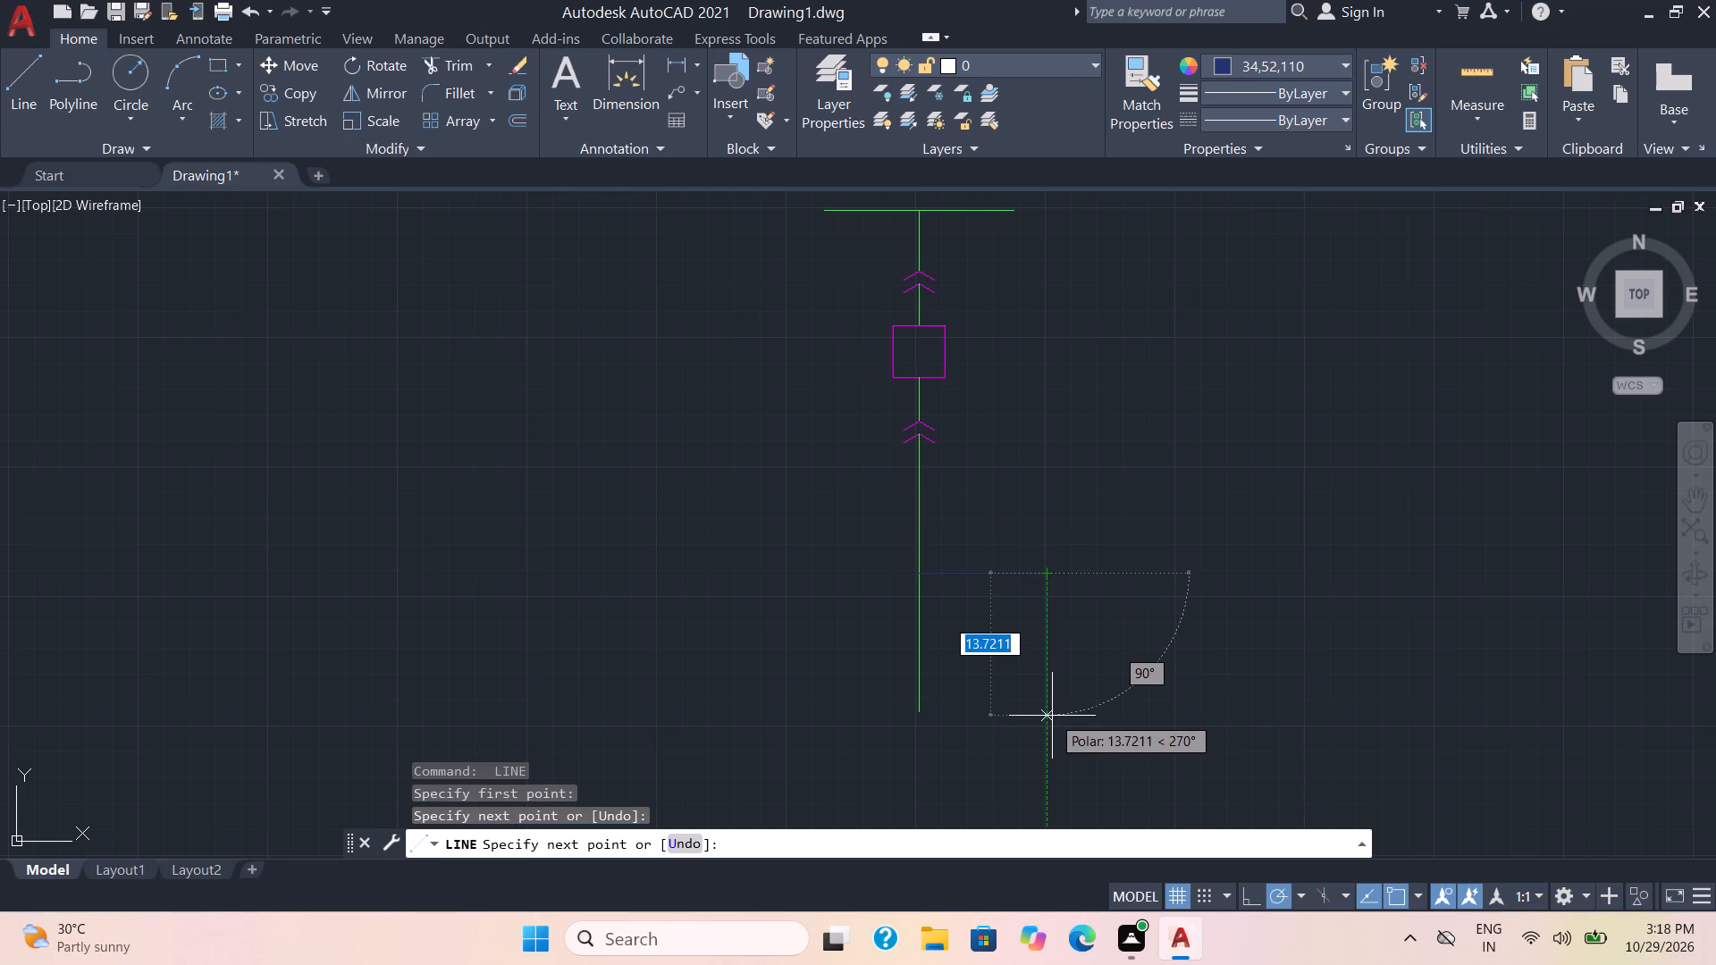
key(space)
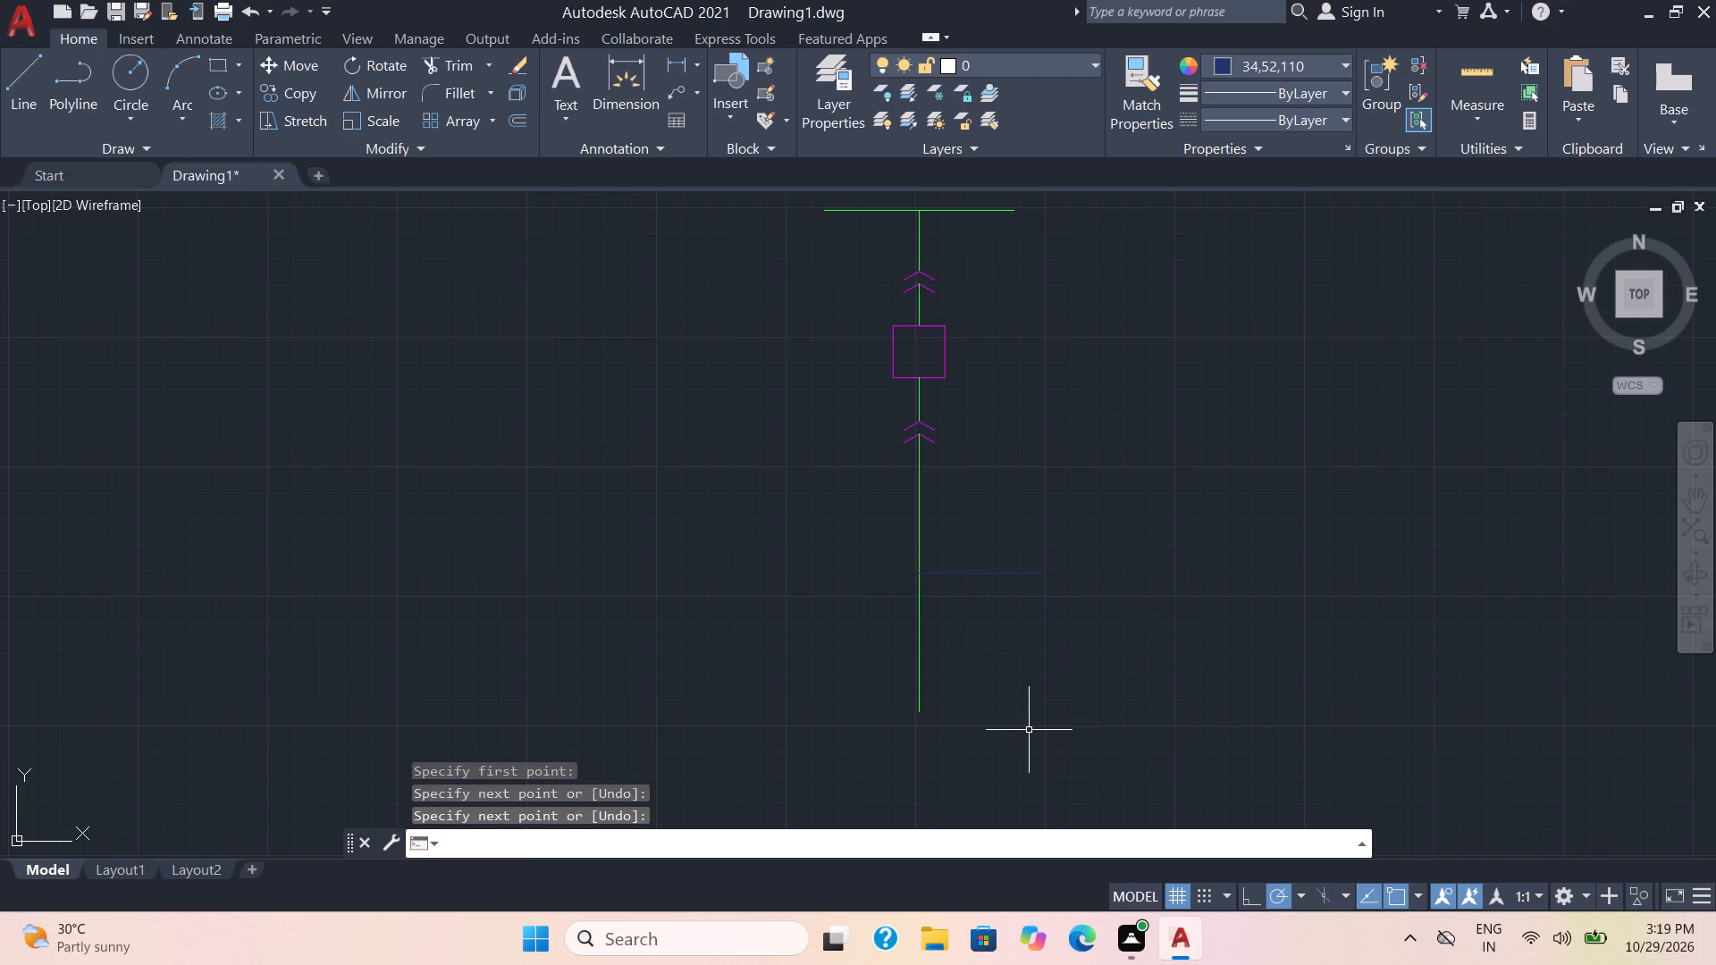
Set the current object lineweight to 0.30 mm.
scroll(1017, 625, up, 3)
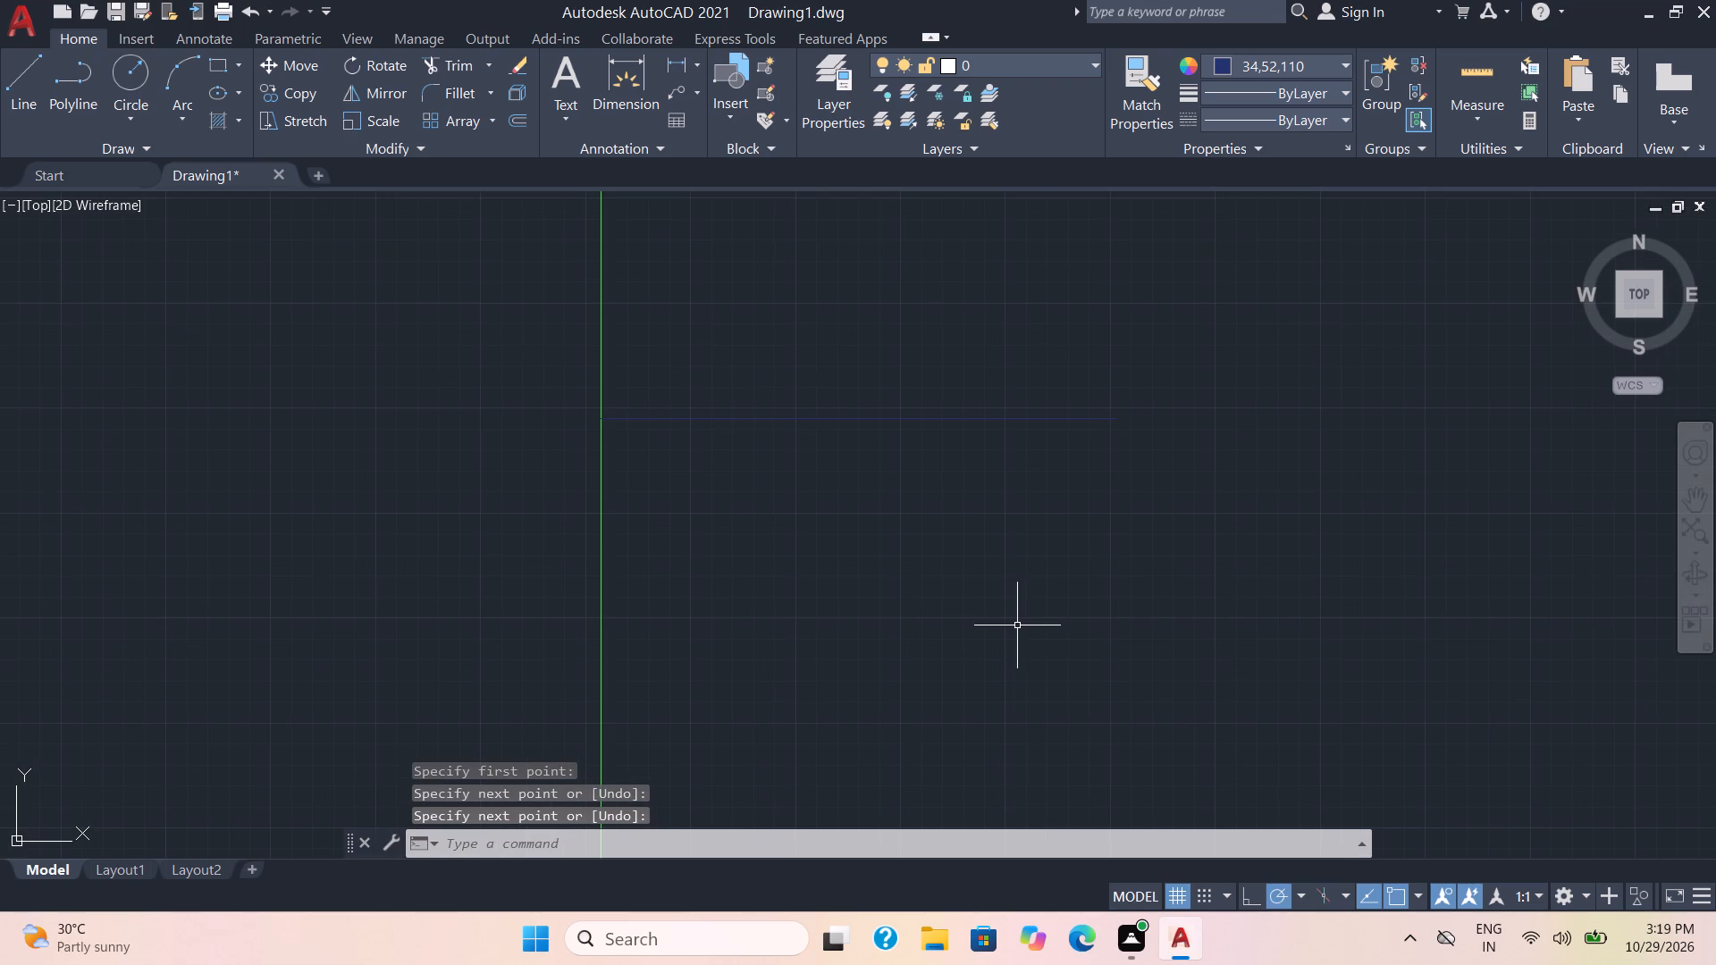
scroll(1017, 625, down, 3)
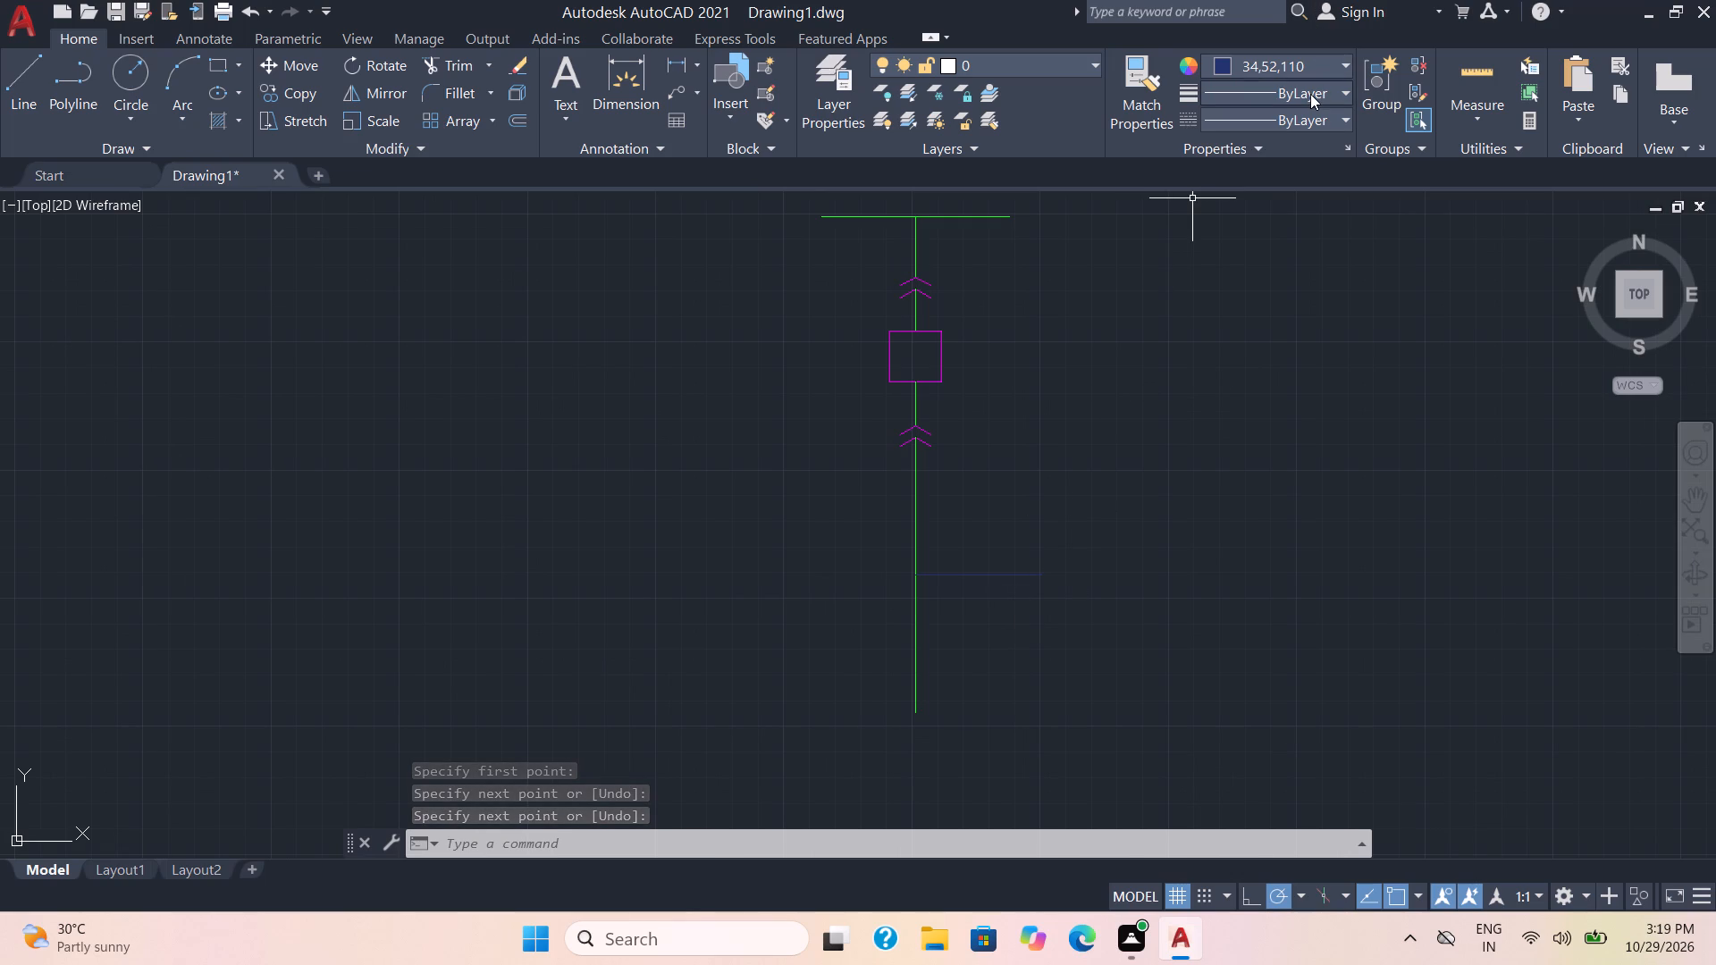
click(1310, 94)
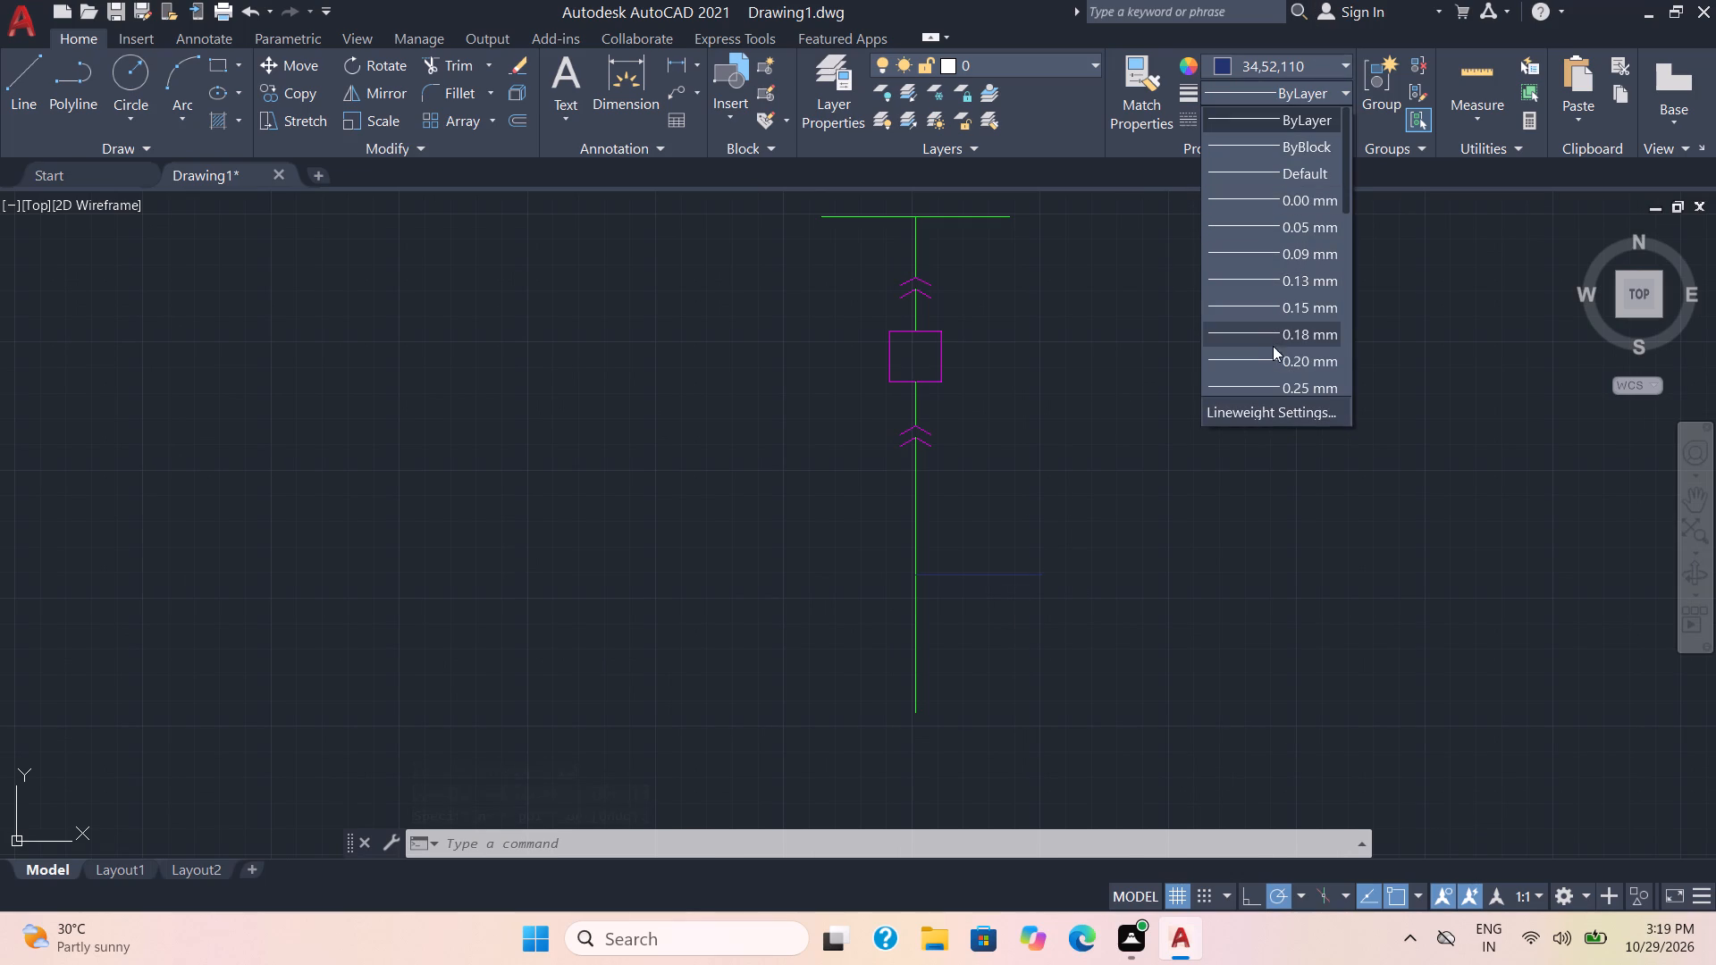
scroll(1272, 354, down, 1)
click(1270, 330)
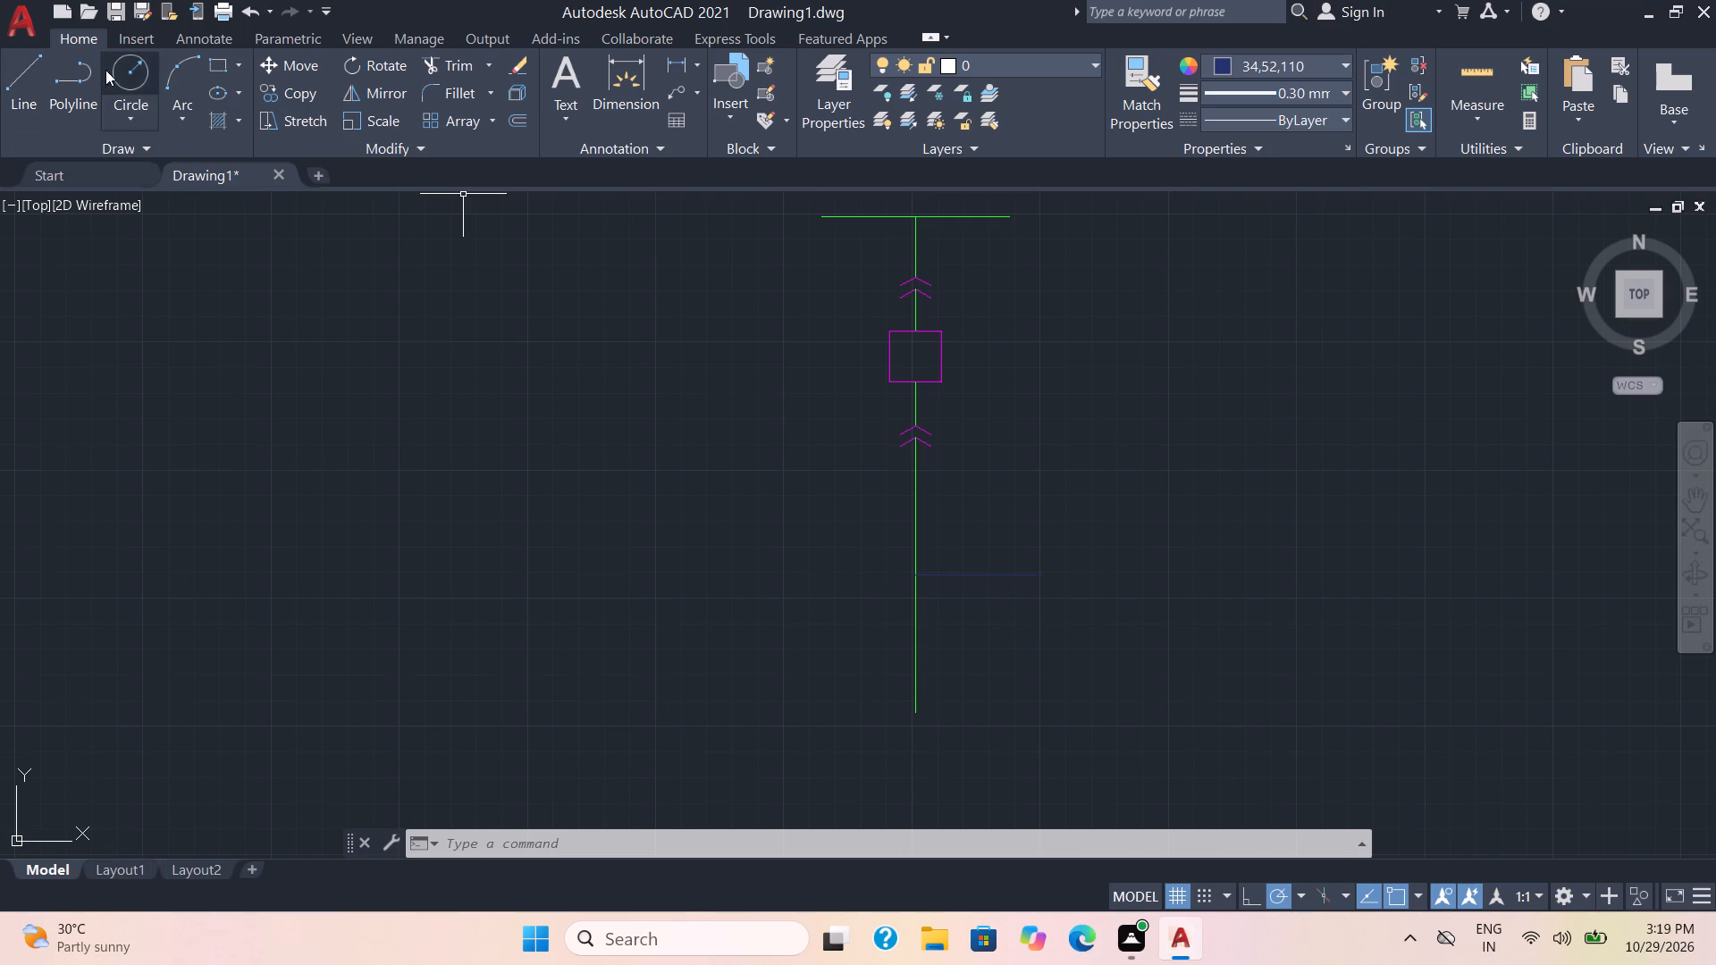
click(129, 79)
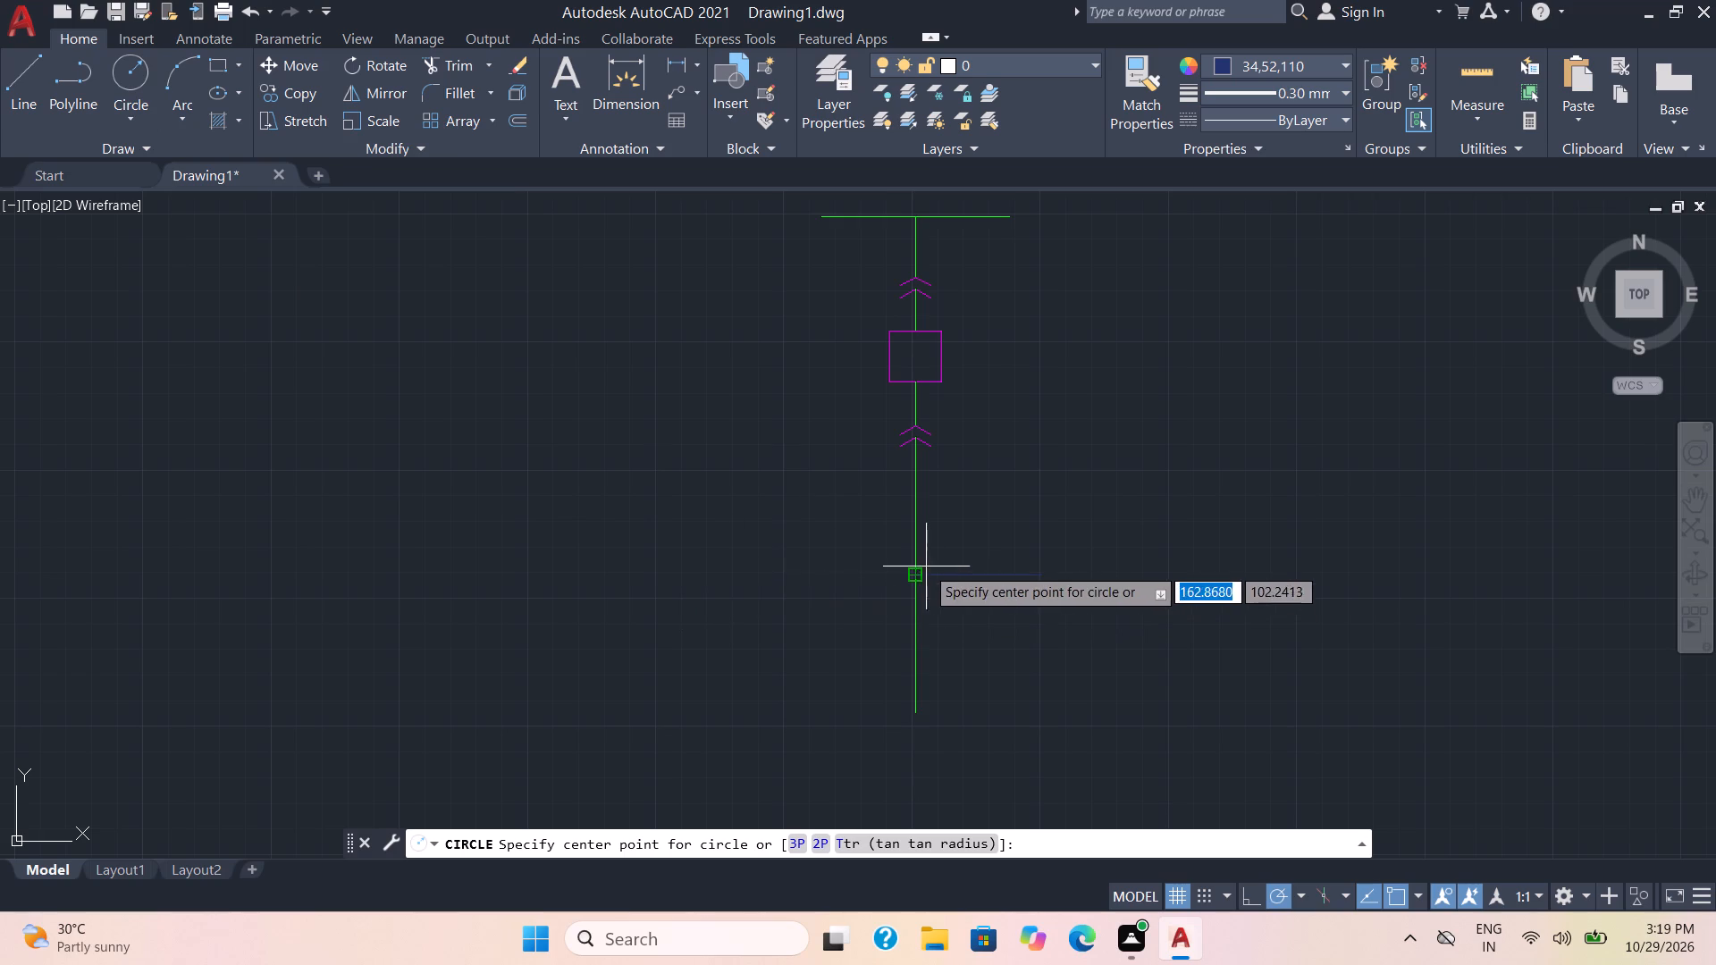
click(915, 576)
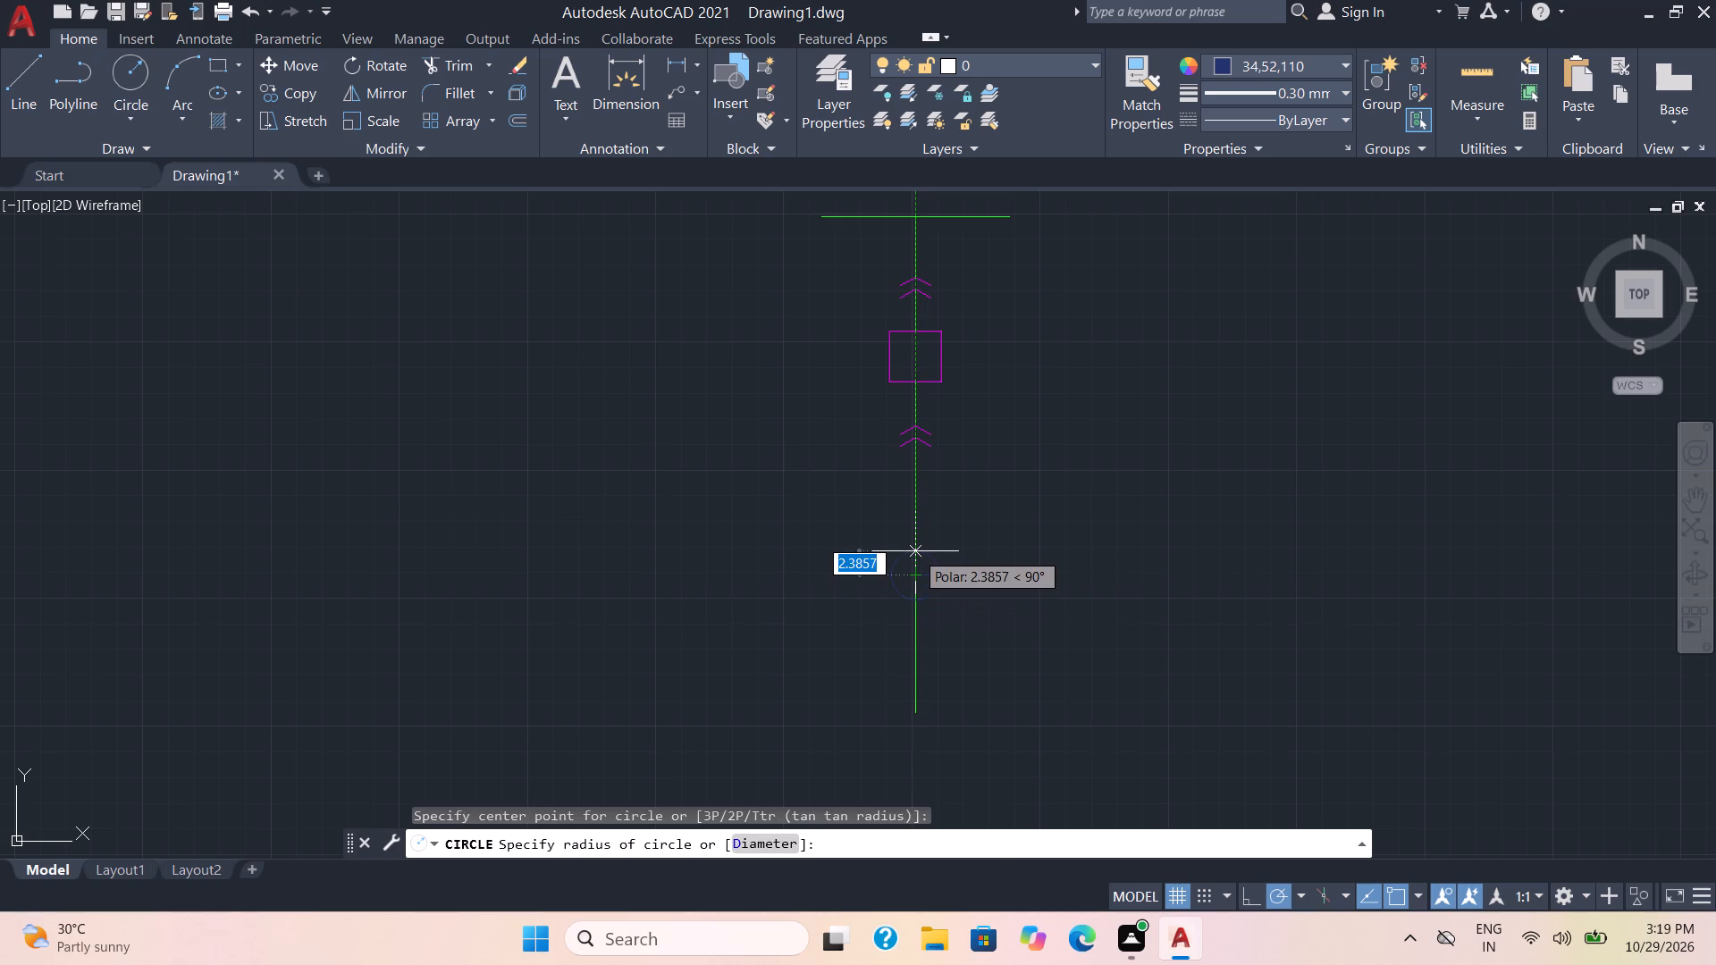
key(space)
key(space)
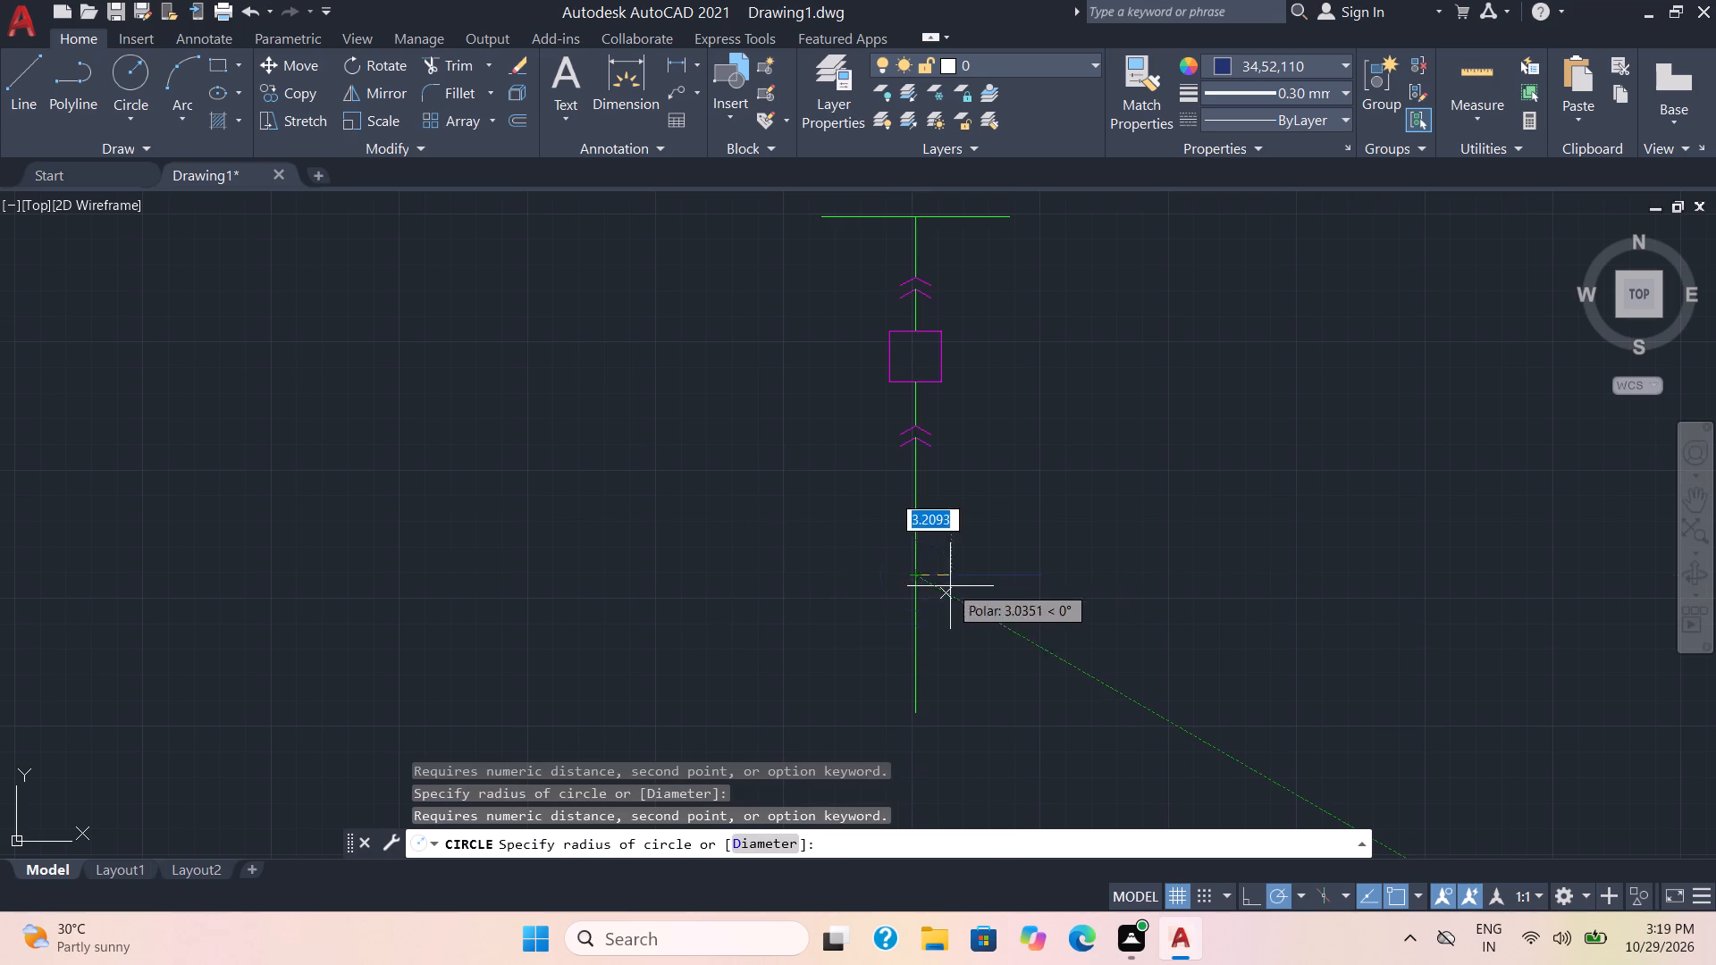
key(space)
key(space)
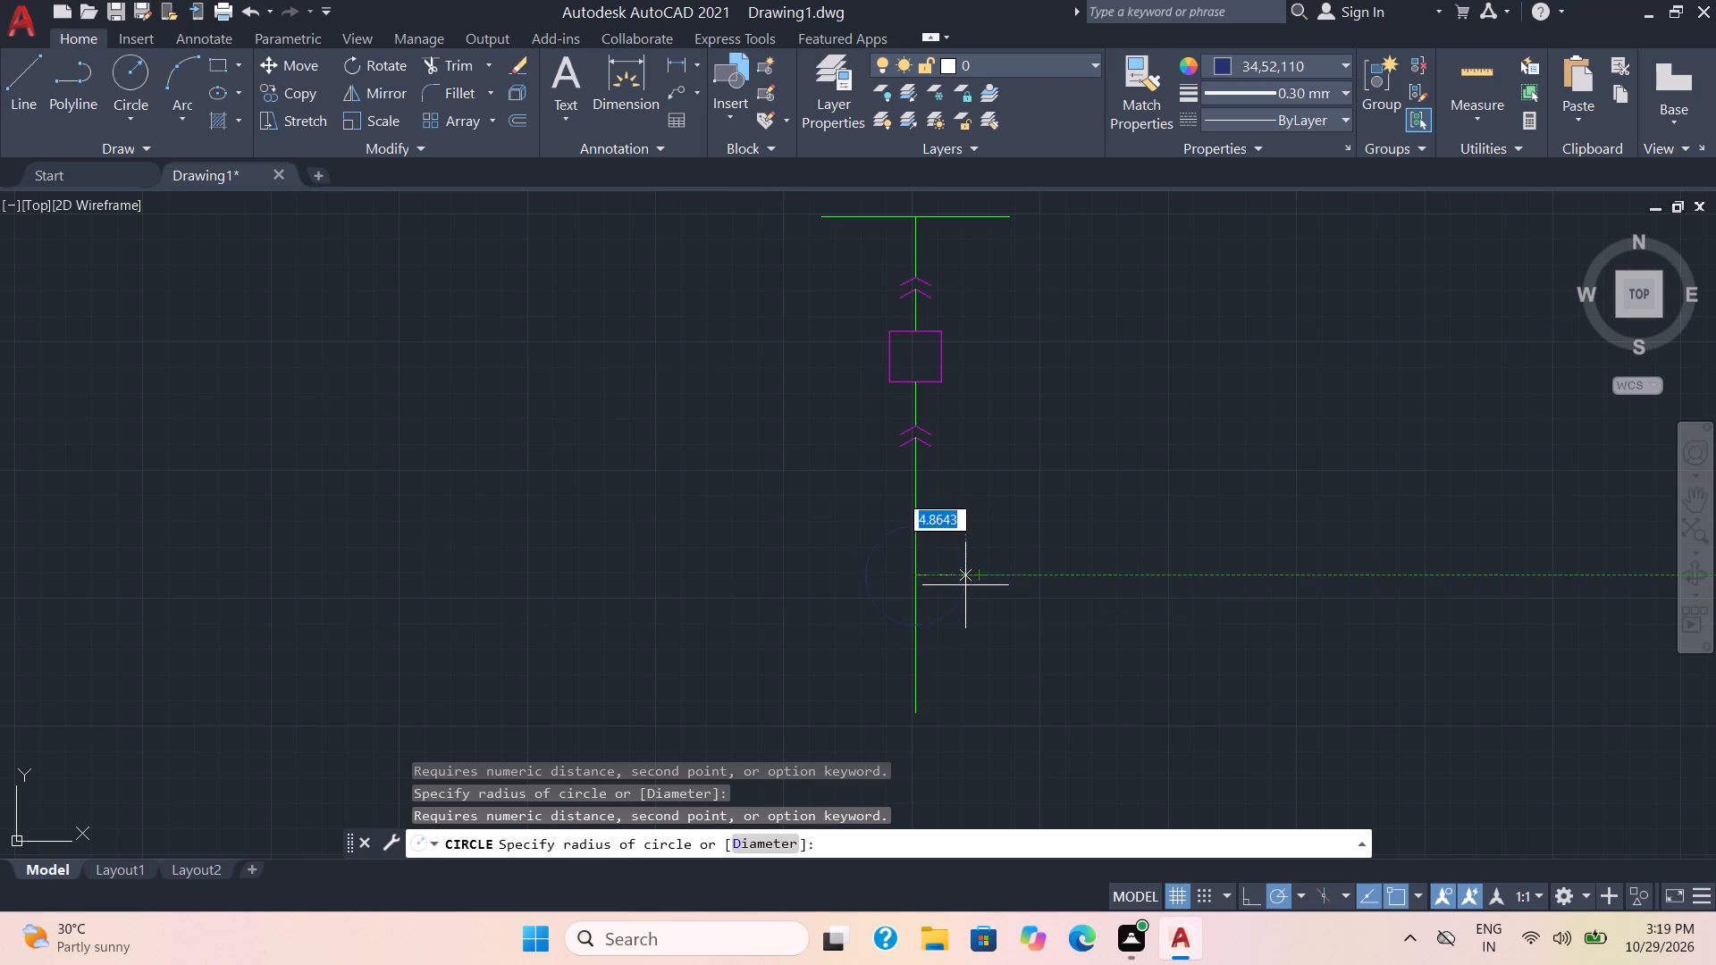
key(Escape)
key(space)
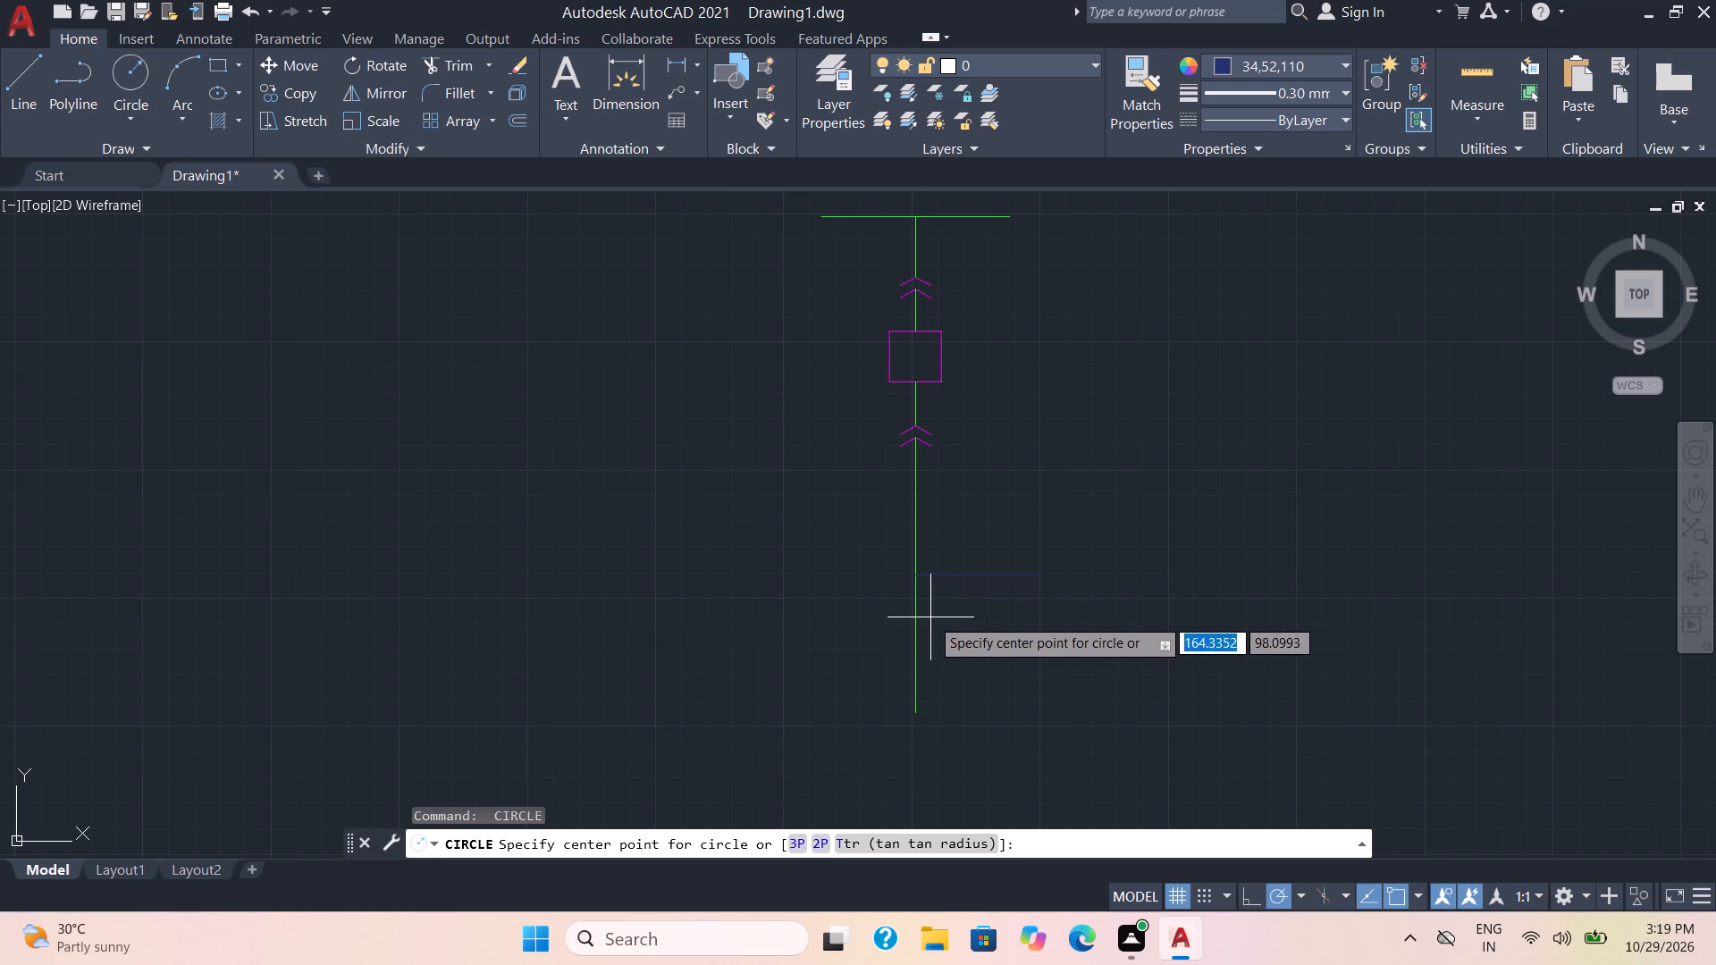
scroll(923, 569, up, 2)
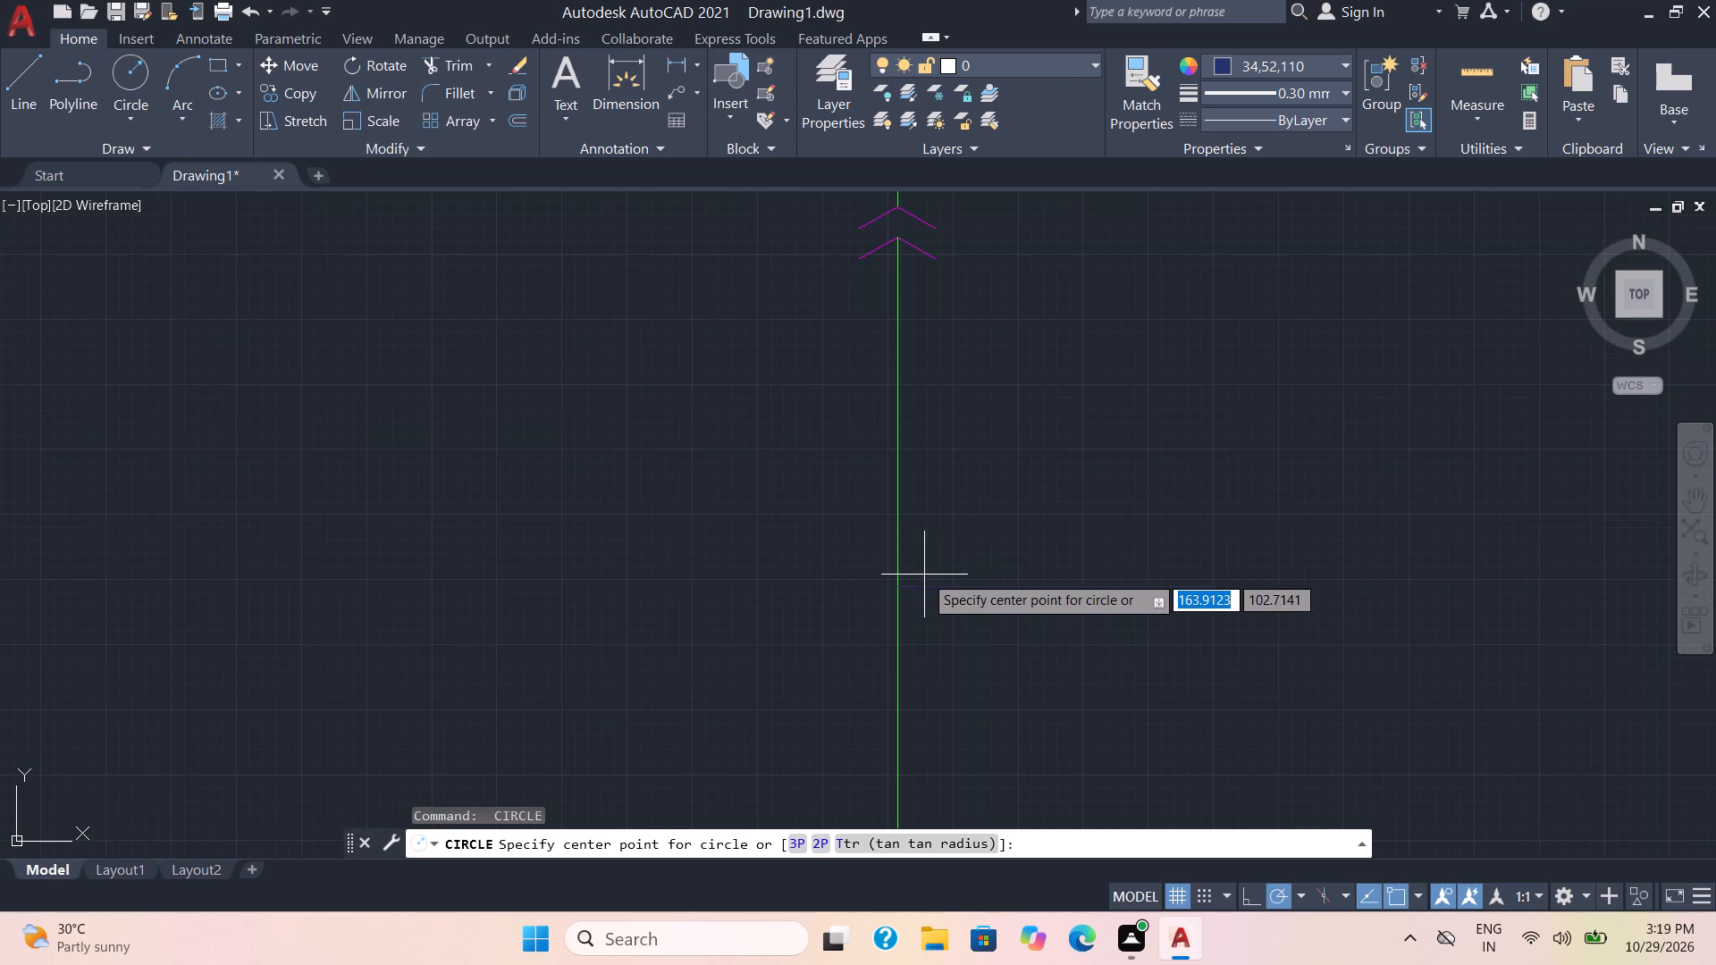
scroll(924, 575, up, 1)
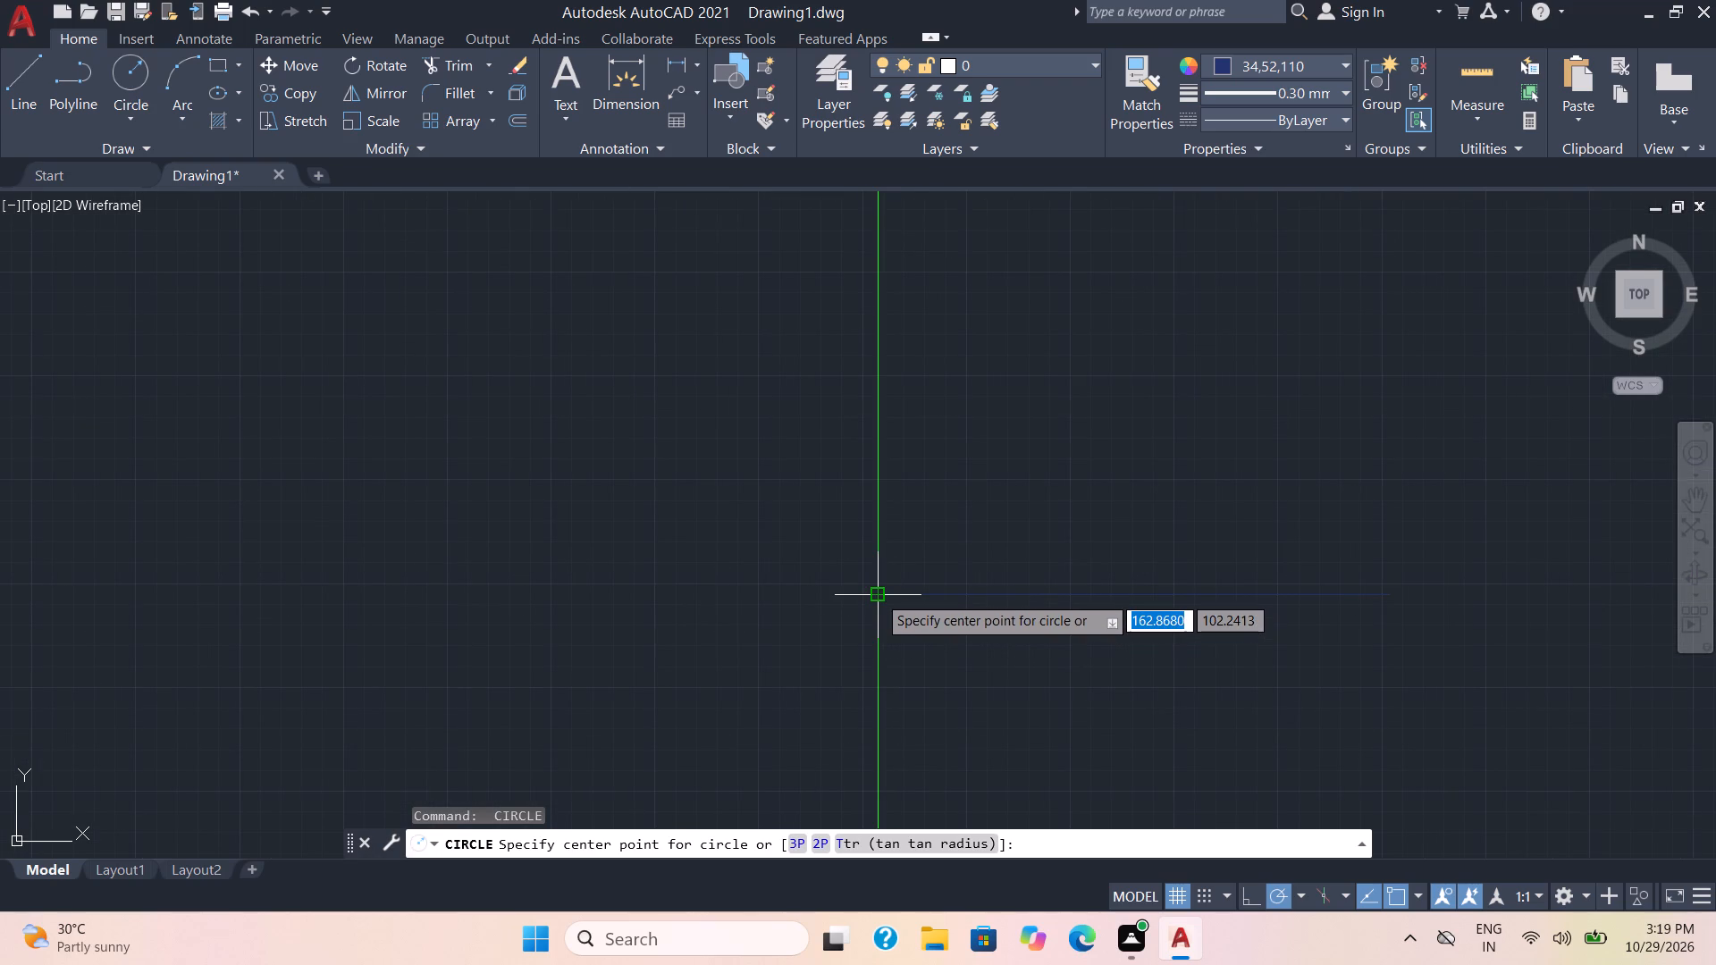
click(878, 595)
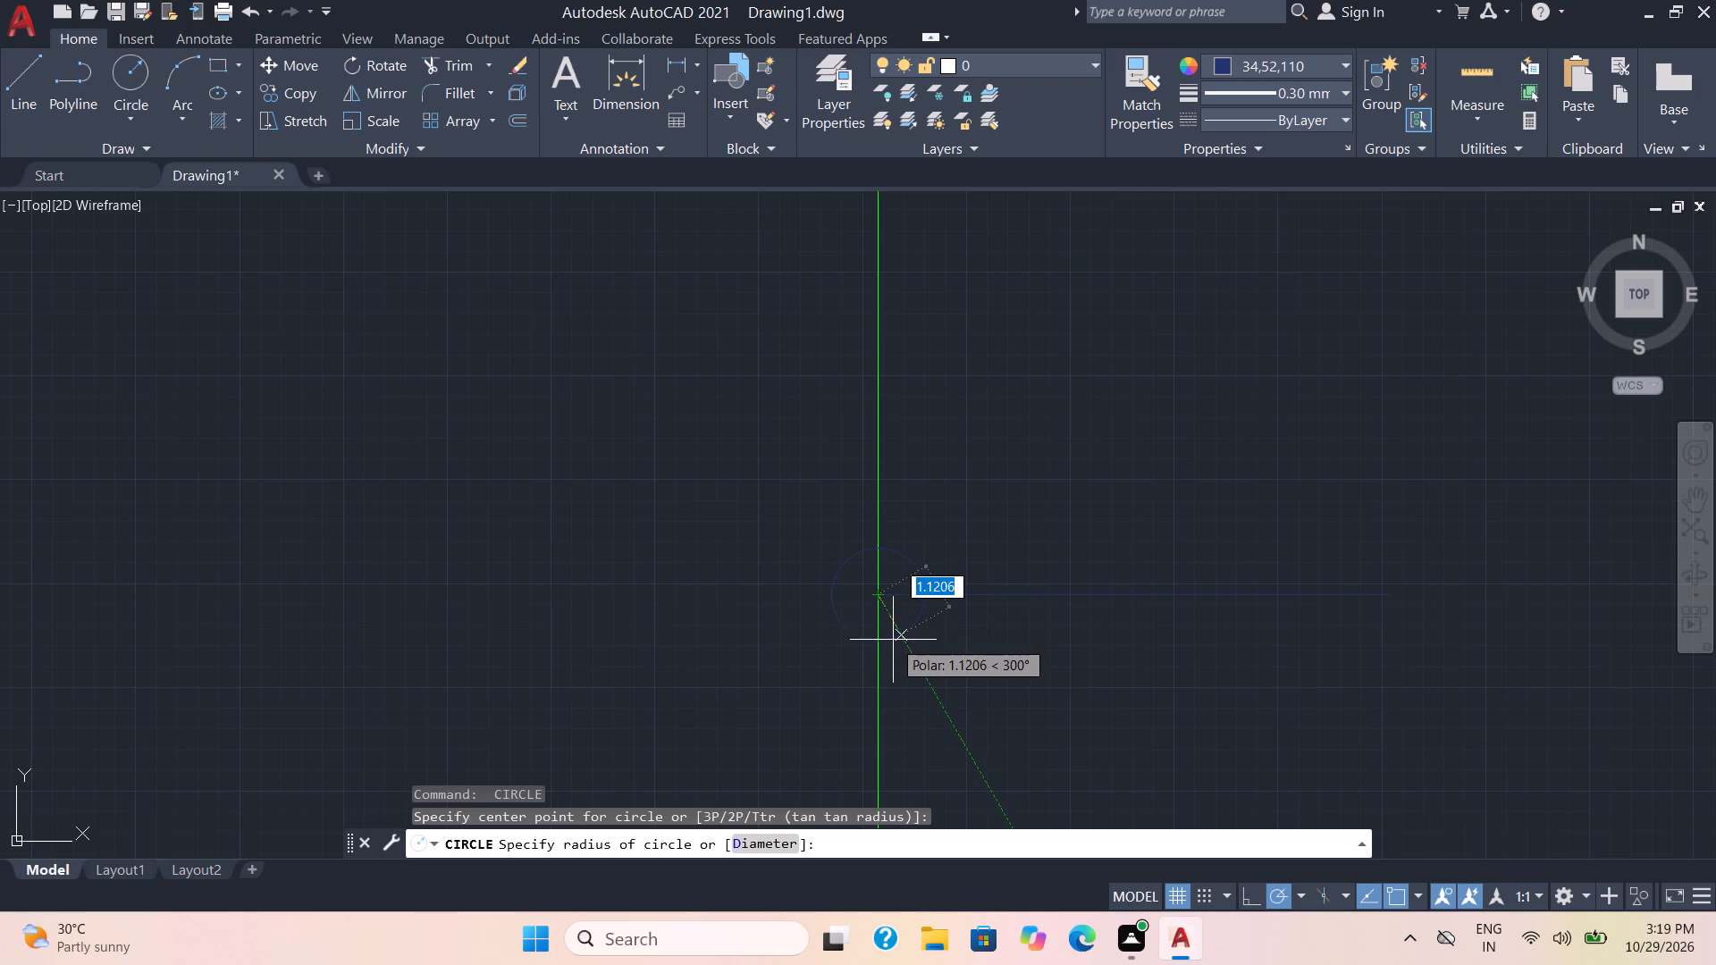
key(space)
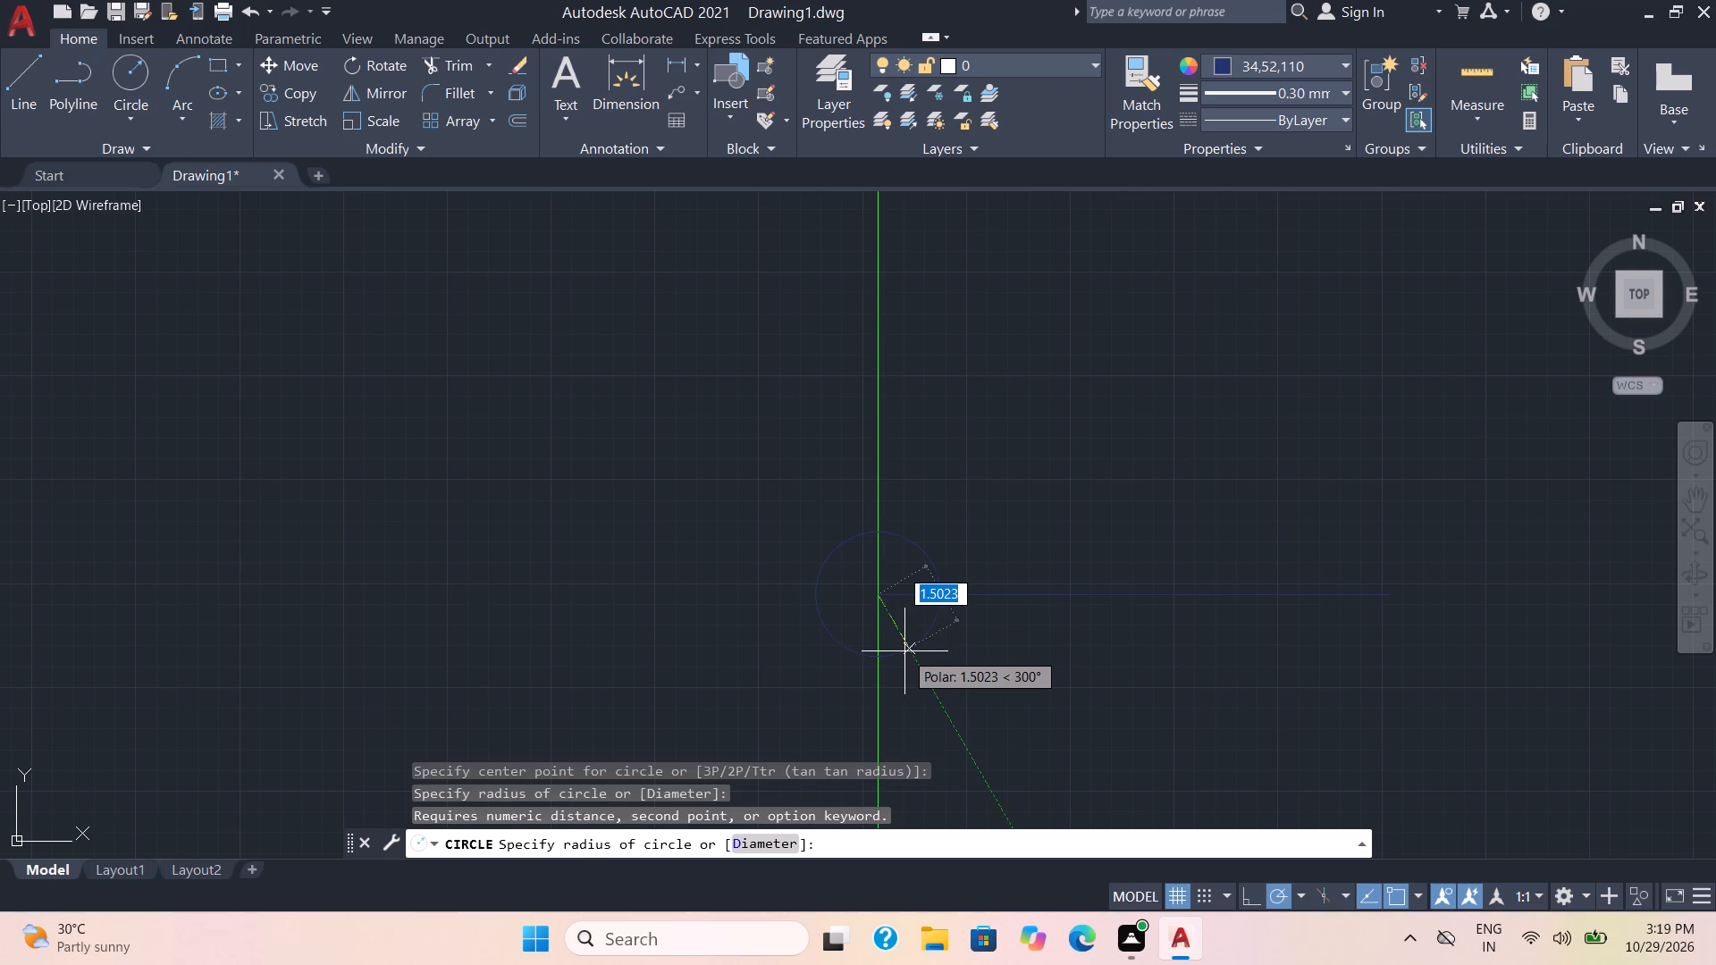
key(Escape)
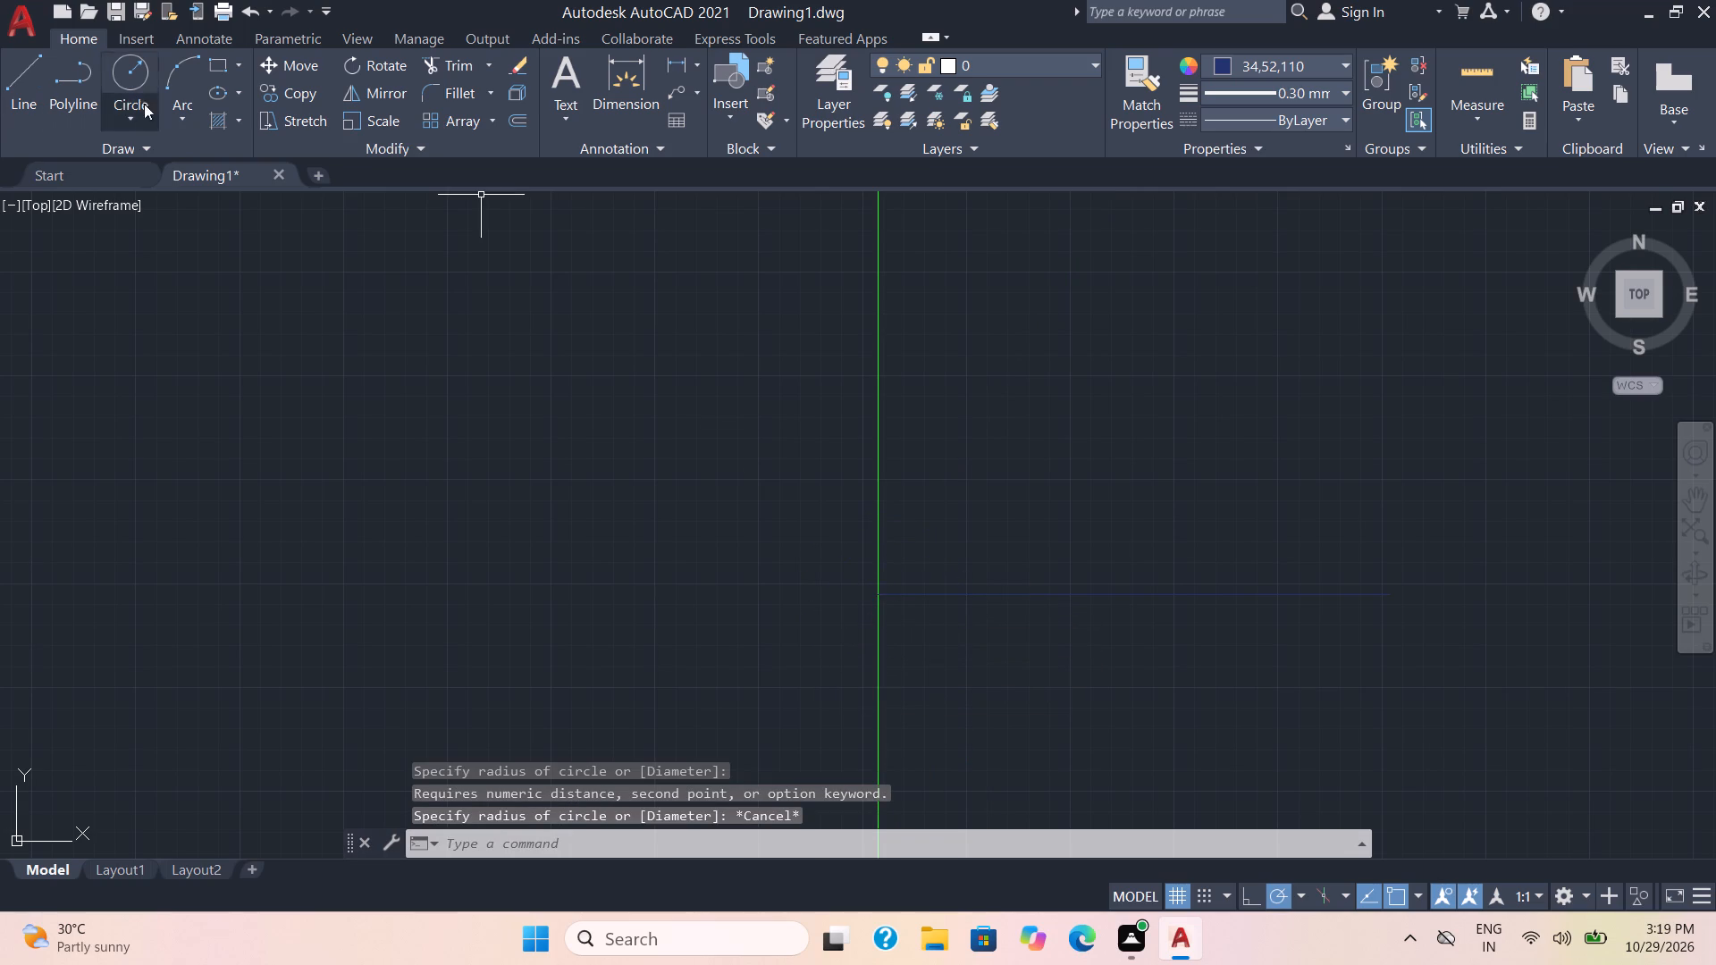
Draw a two-point circle about 1 mm in diameter, upward along the green feeder from the start of the dark blue horizontal line.
click(121, 75)
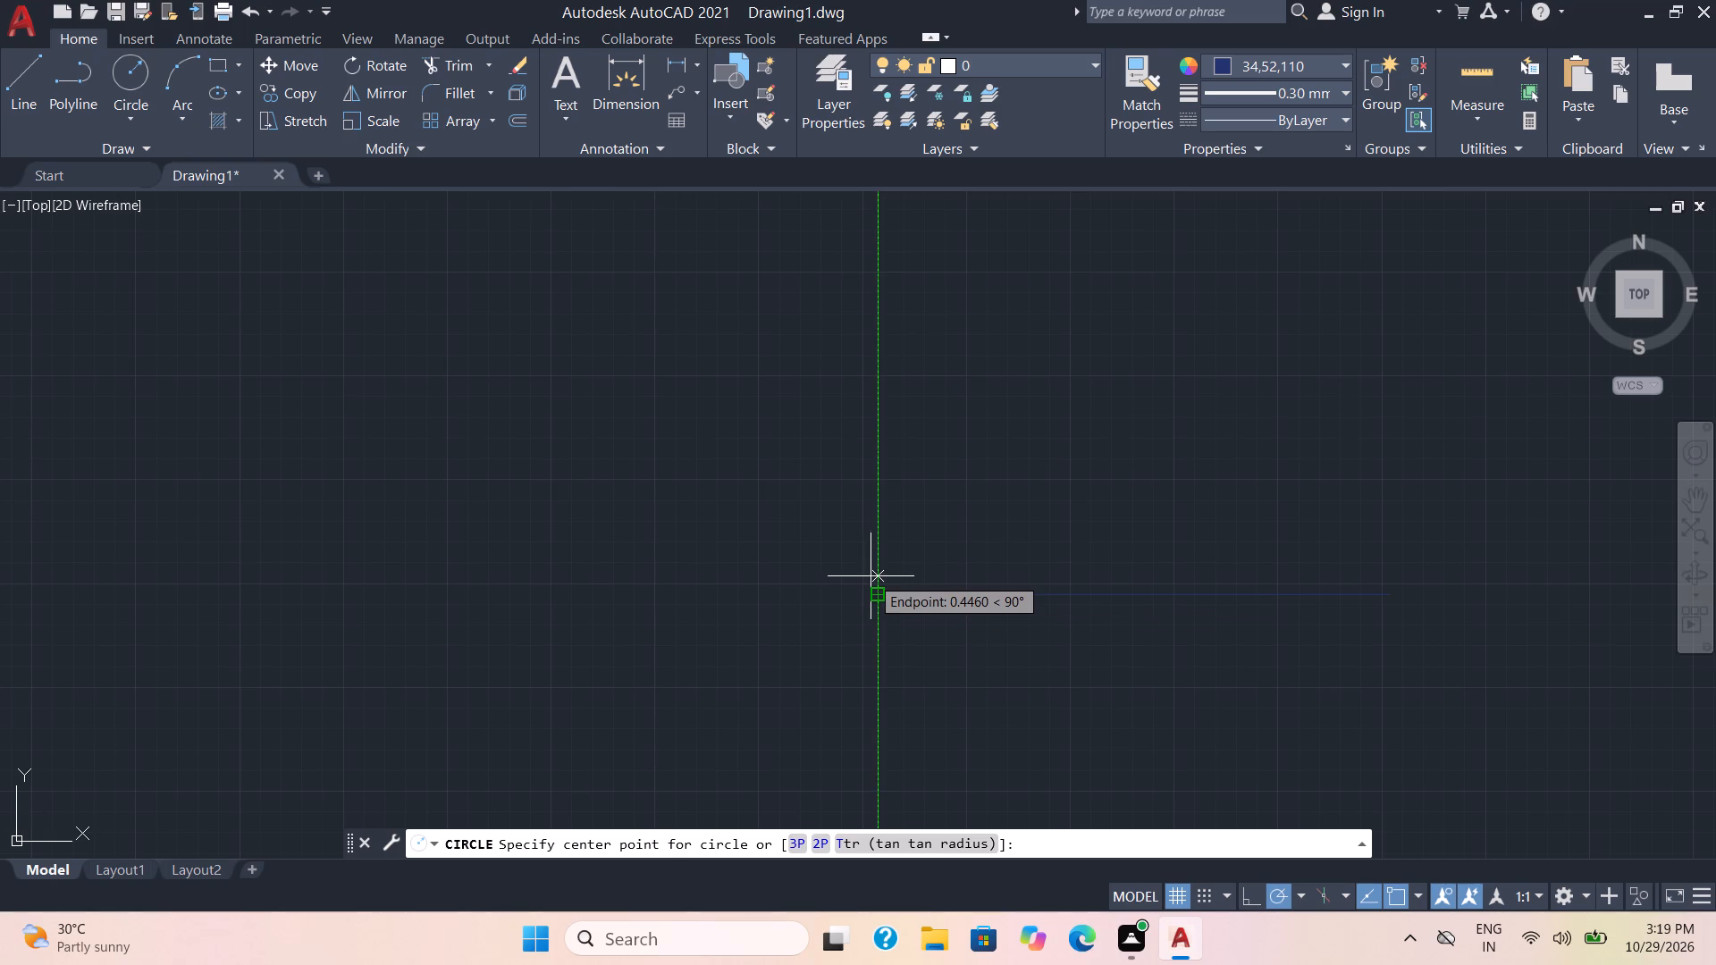
key(space)
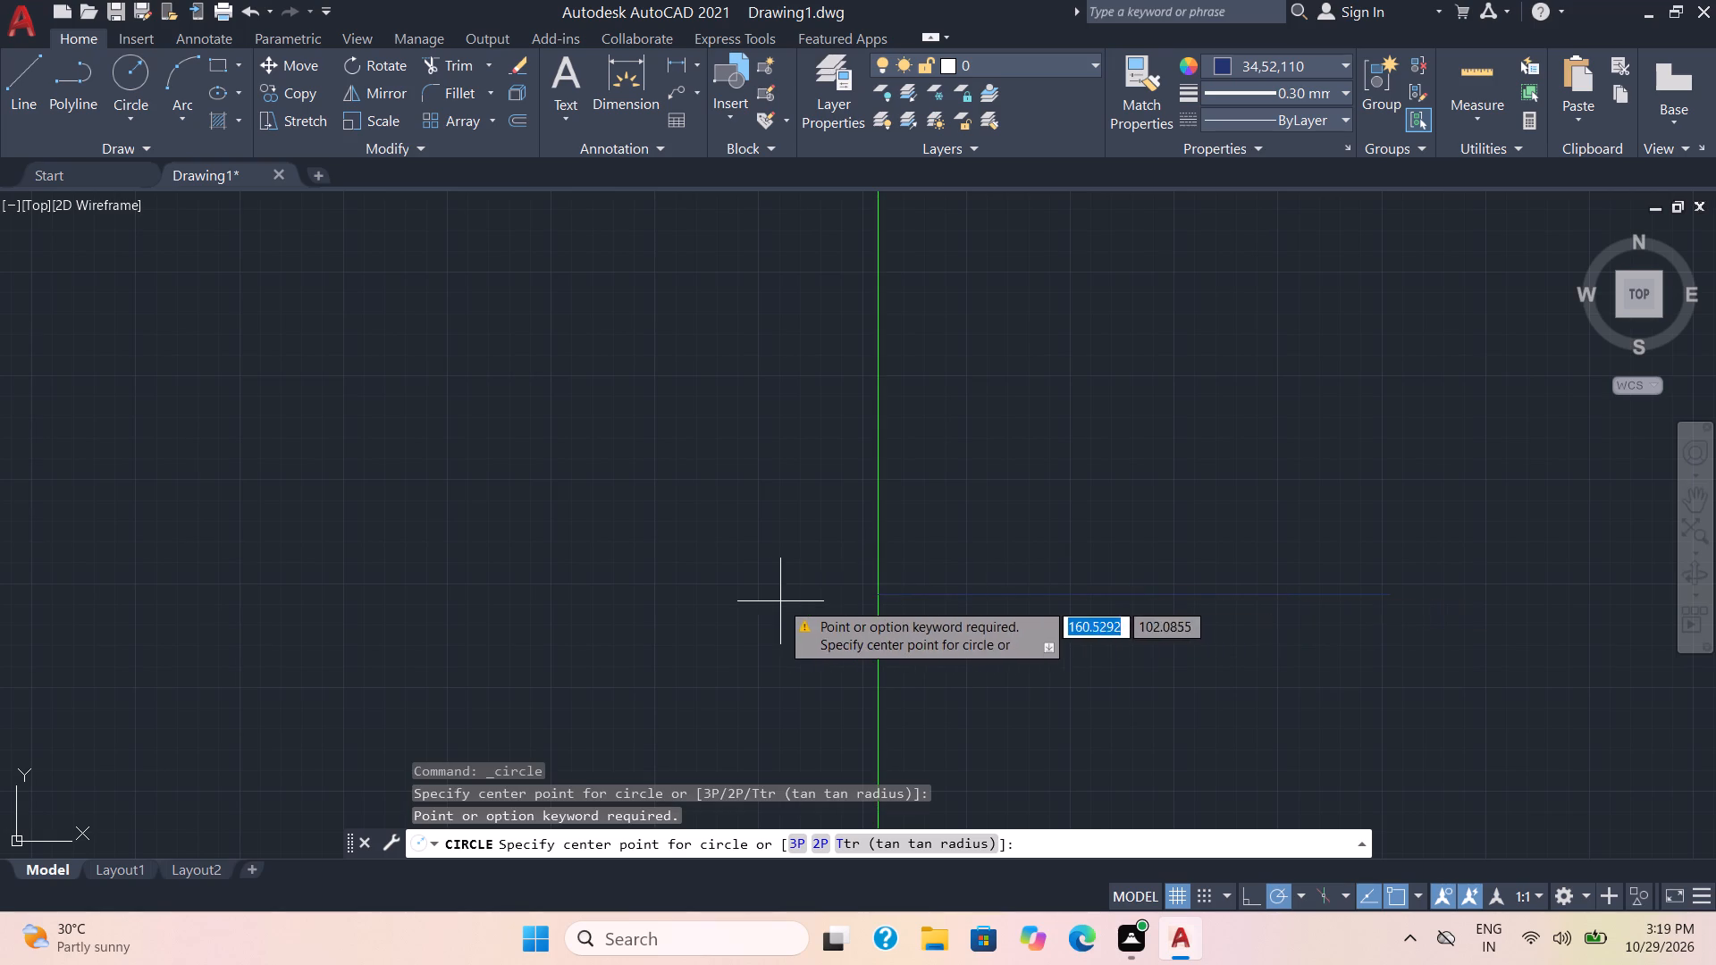
click(141, 126)
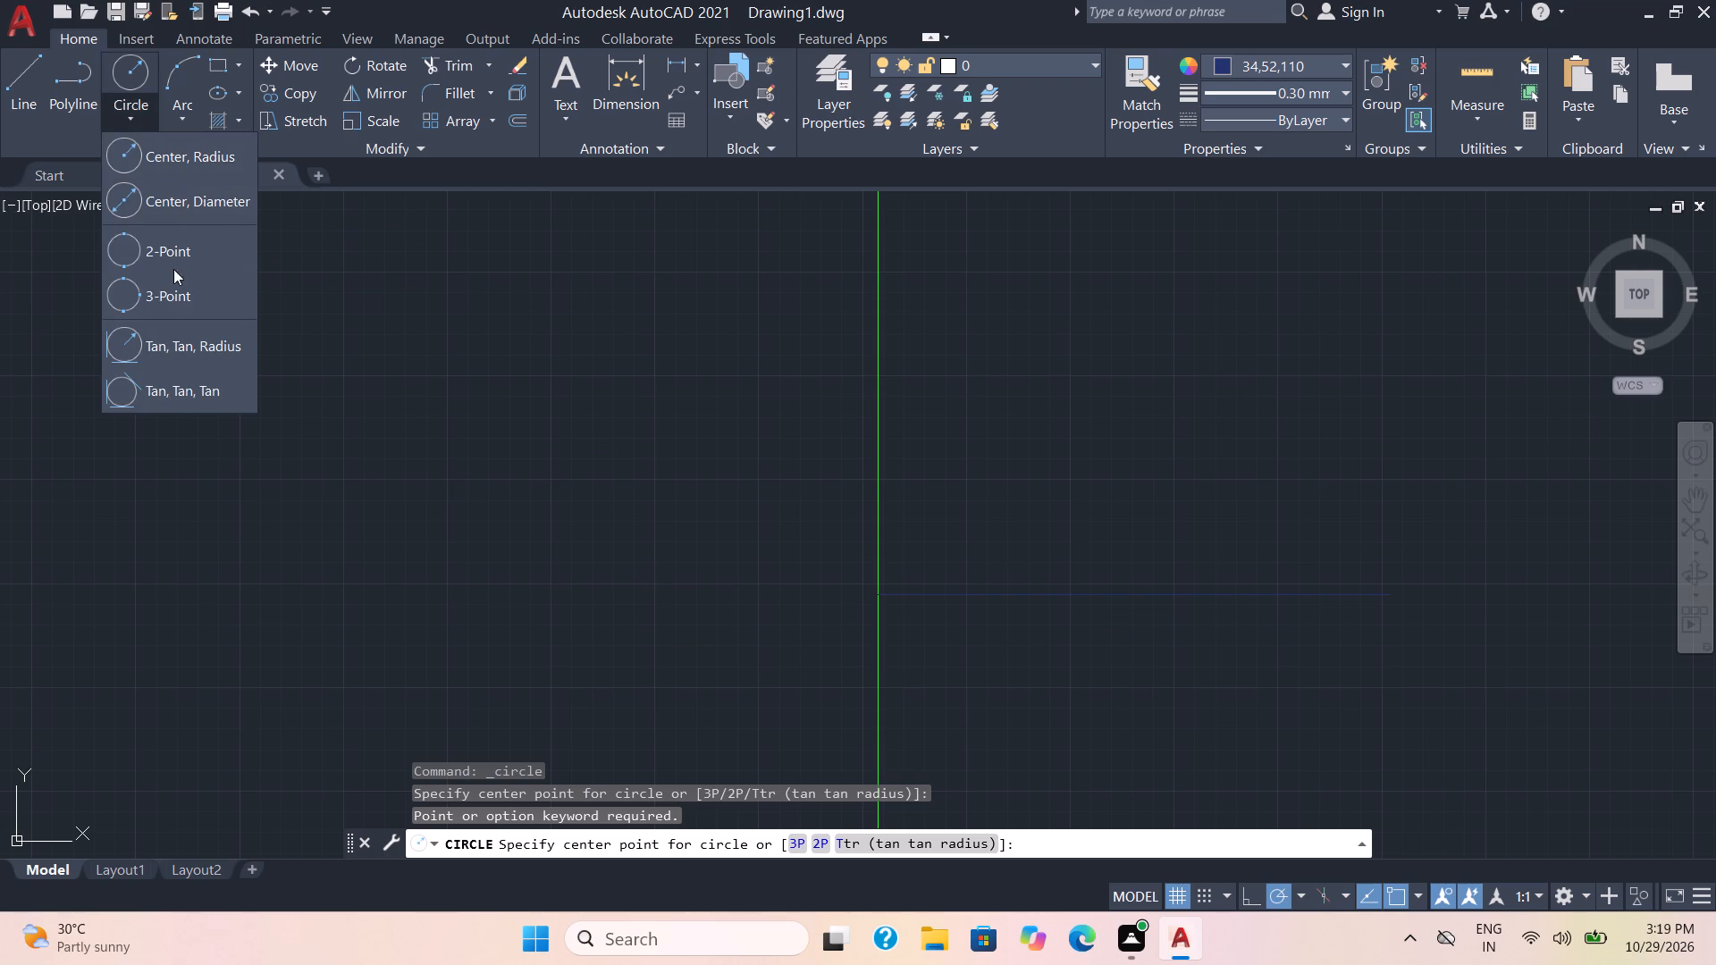
click(188, 260)
click(878, 592)
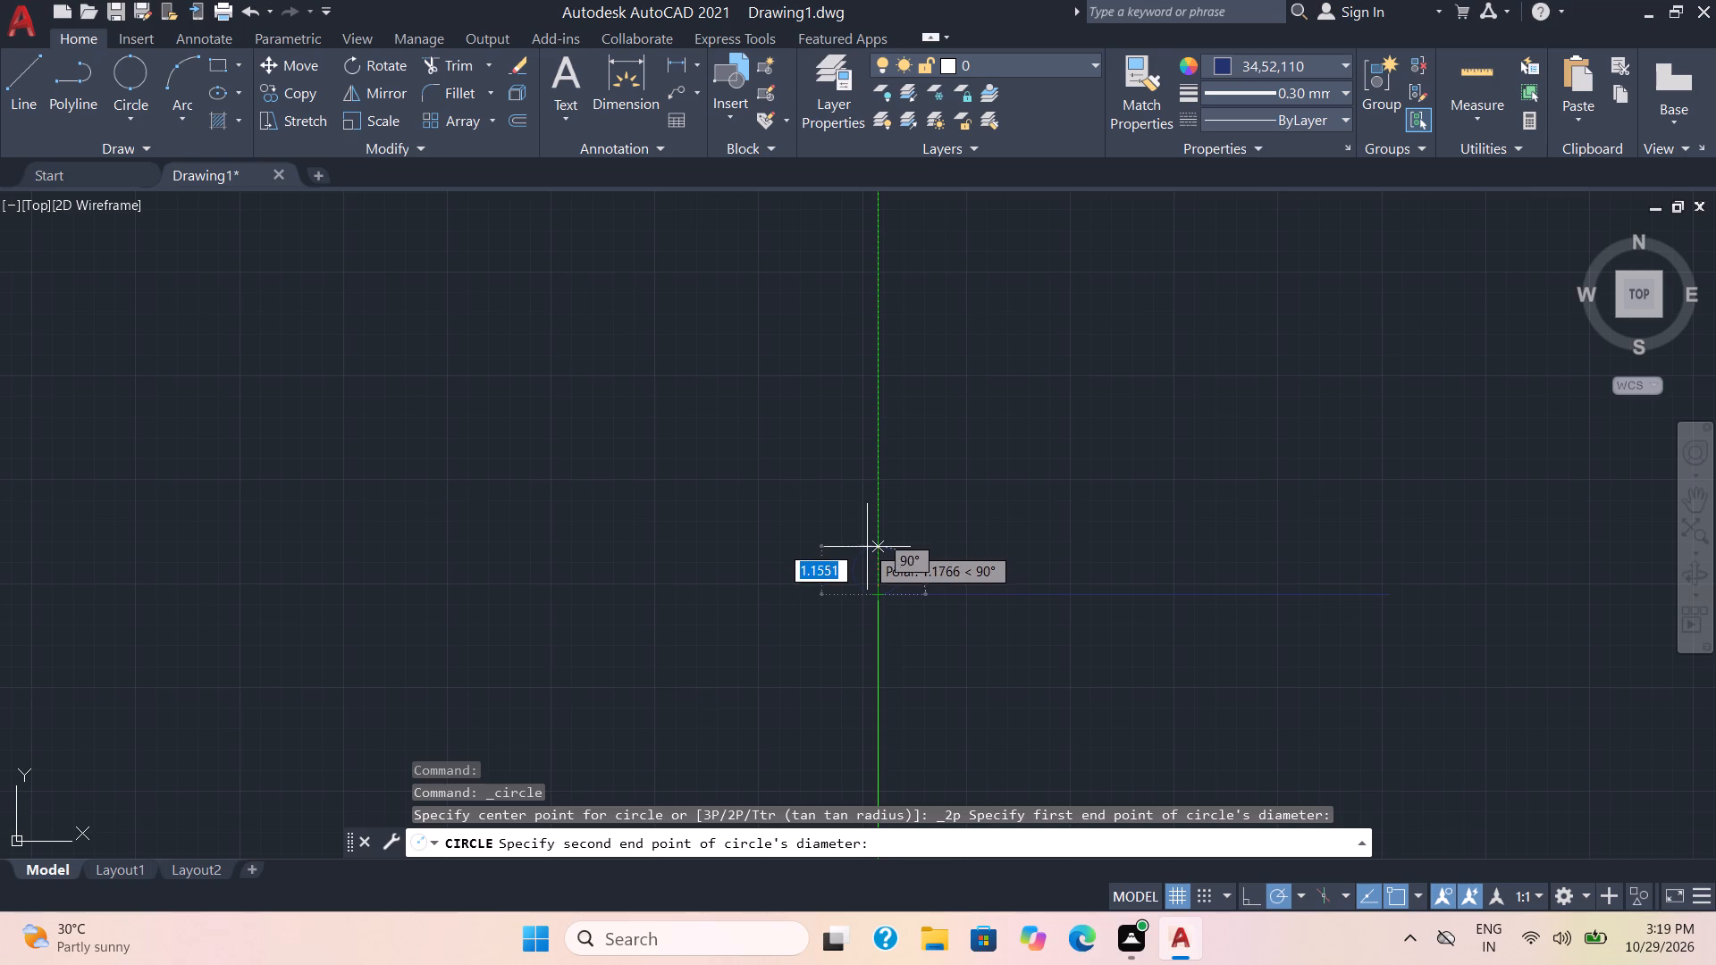
scroll(867, 547, up, 2)
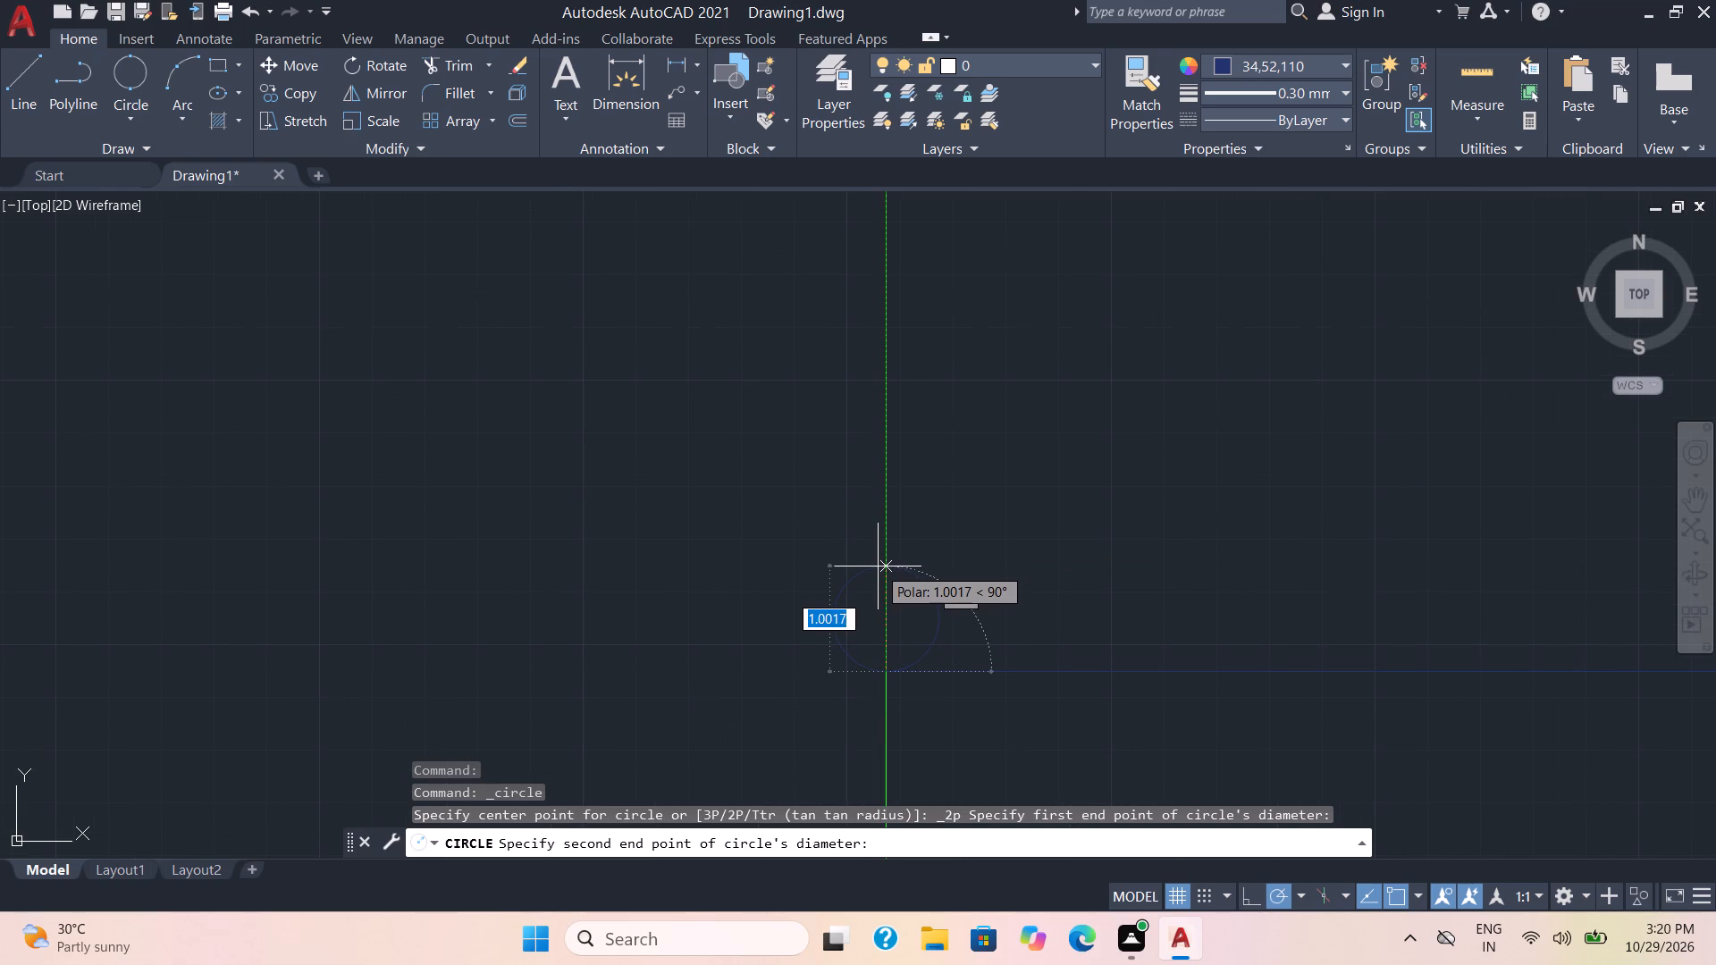
click(878, 566)
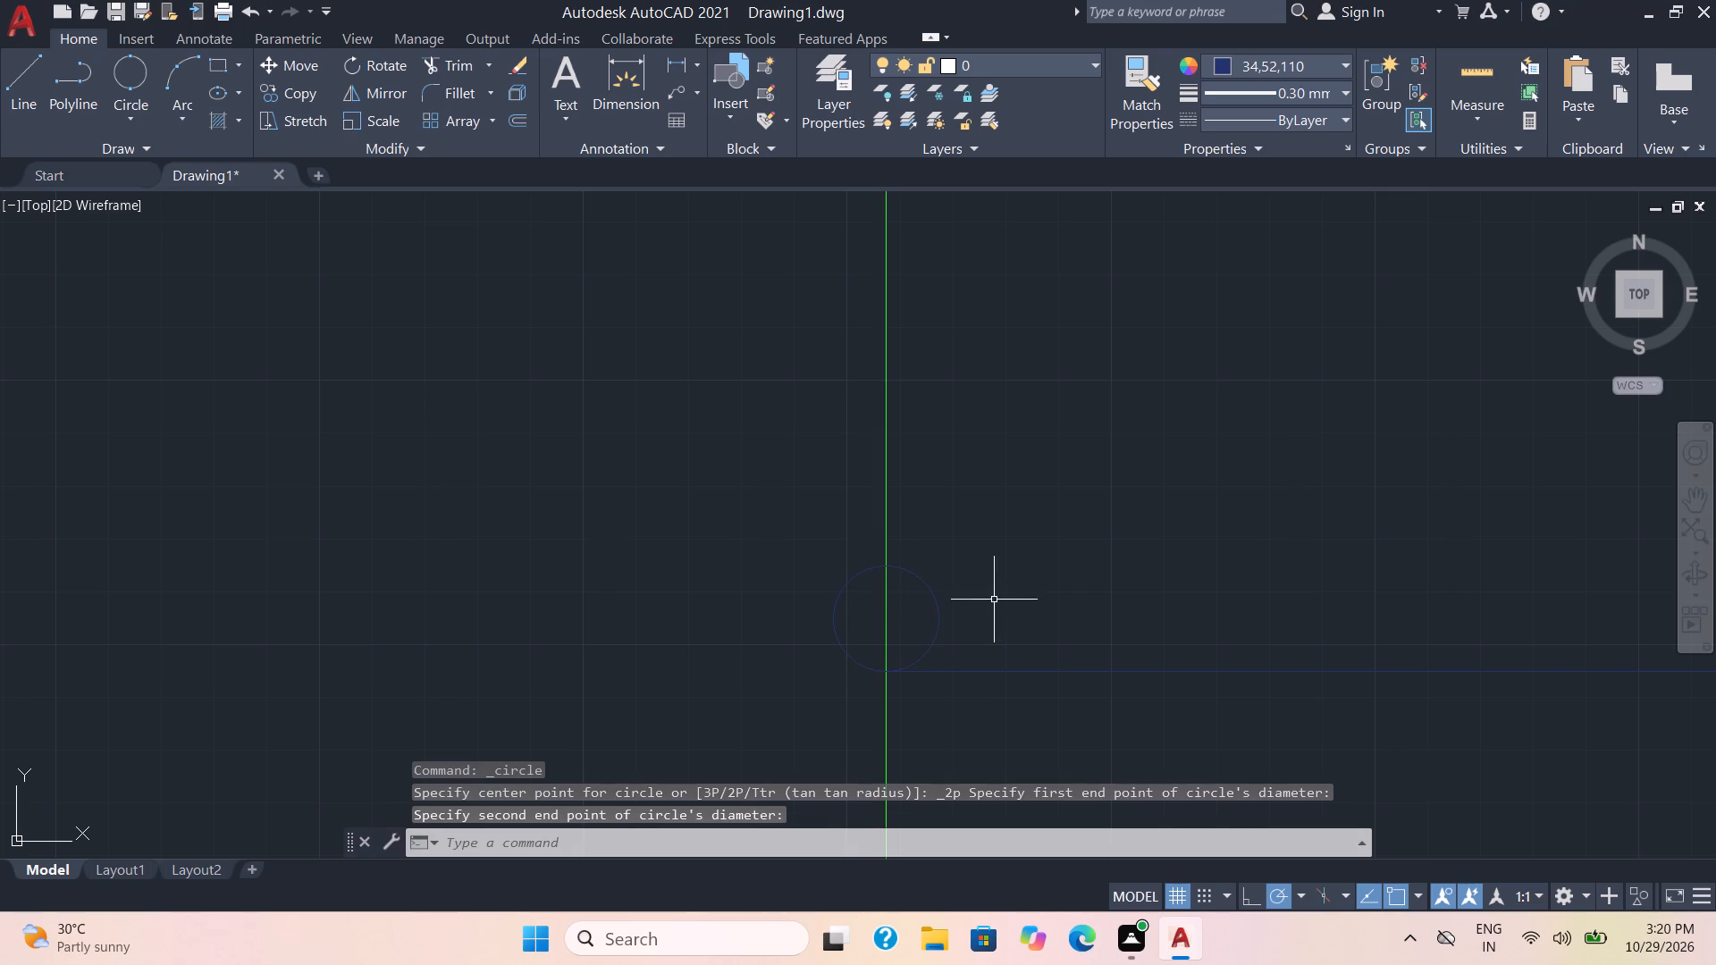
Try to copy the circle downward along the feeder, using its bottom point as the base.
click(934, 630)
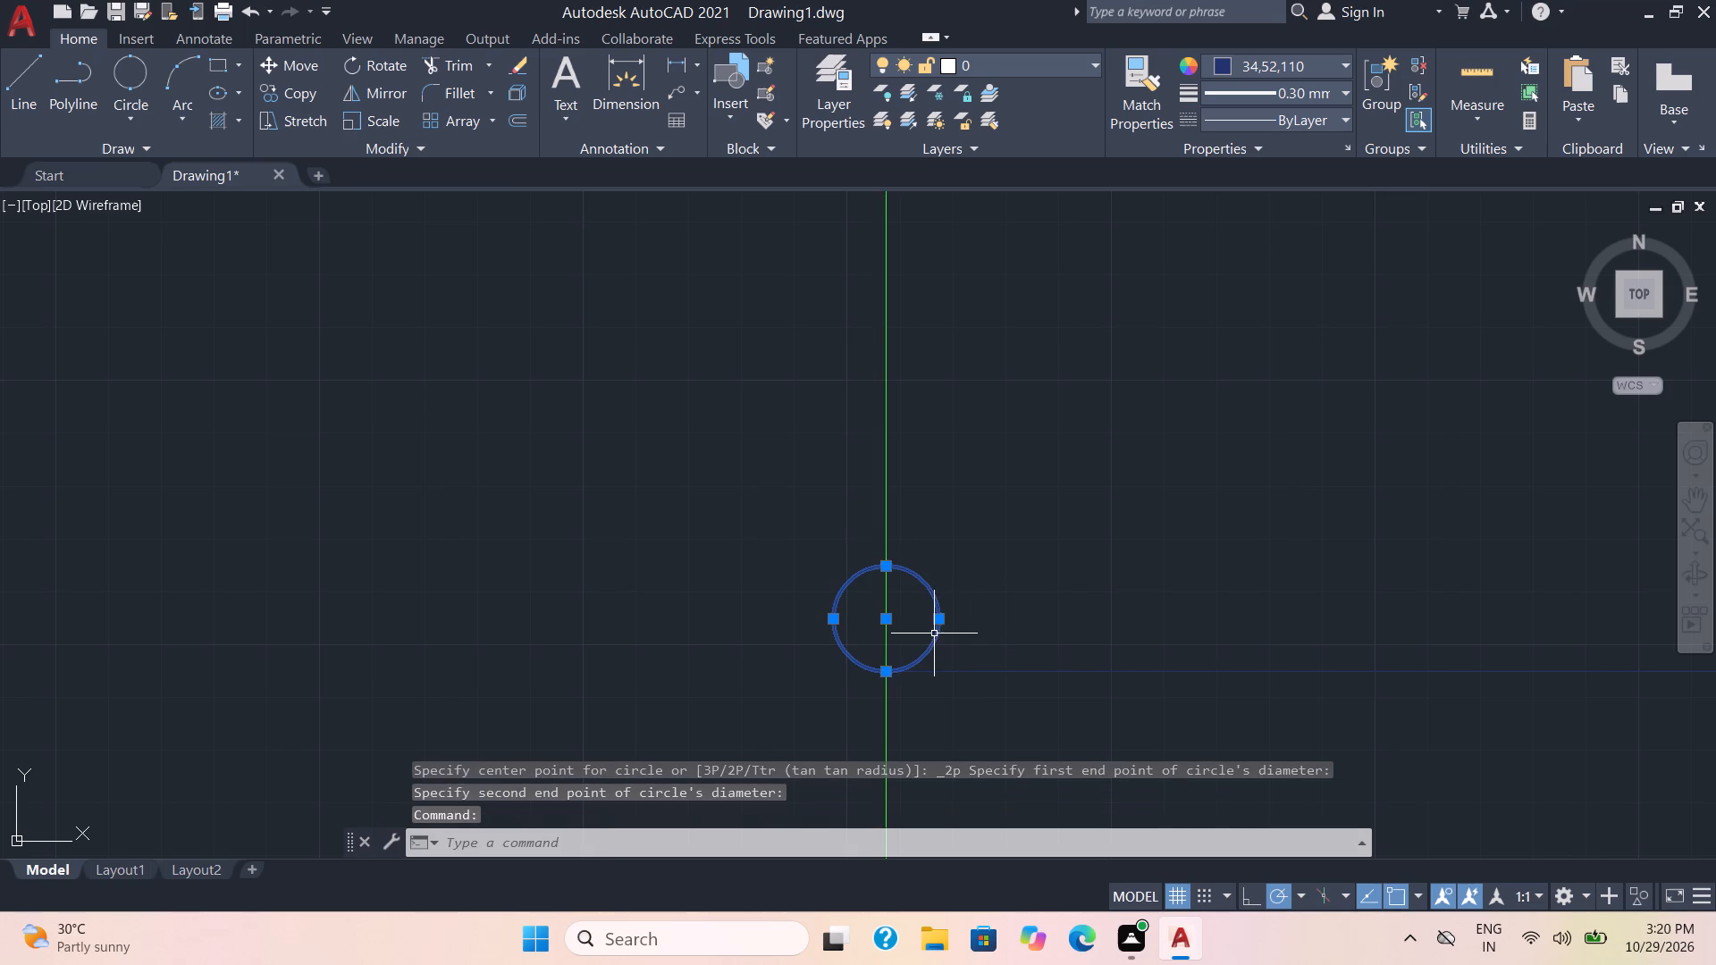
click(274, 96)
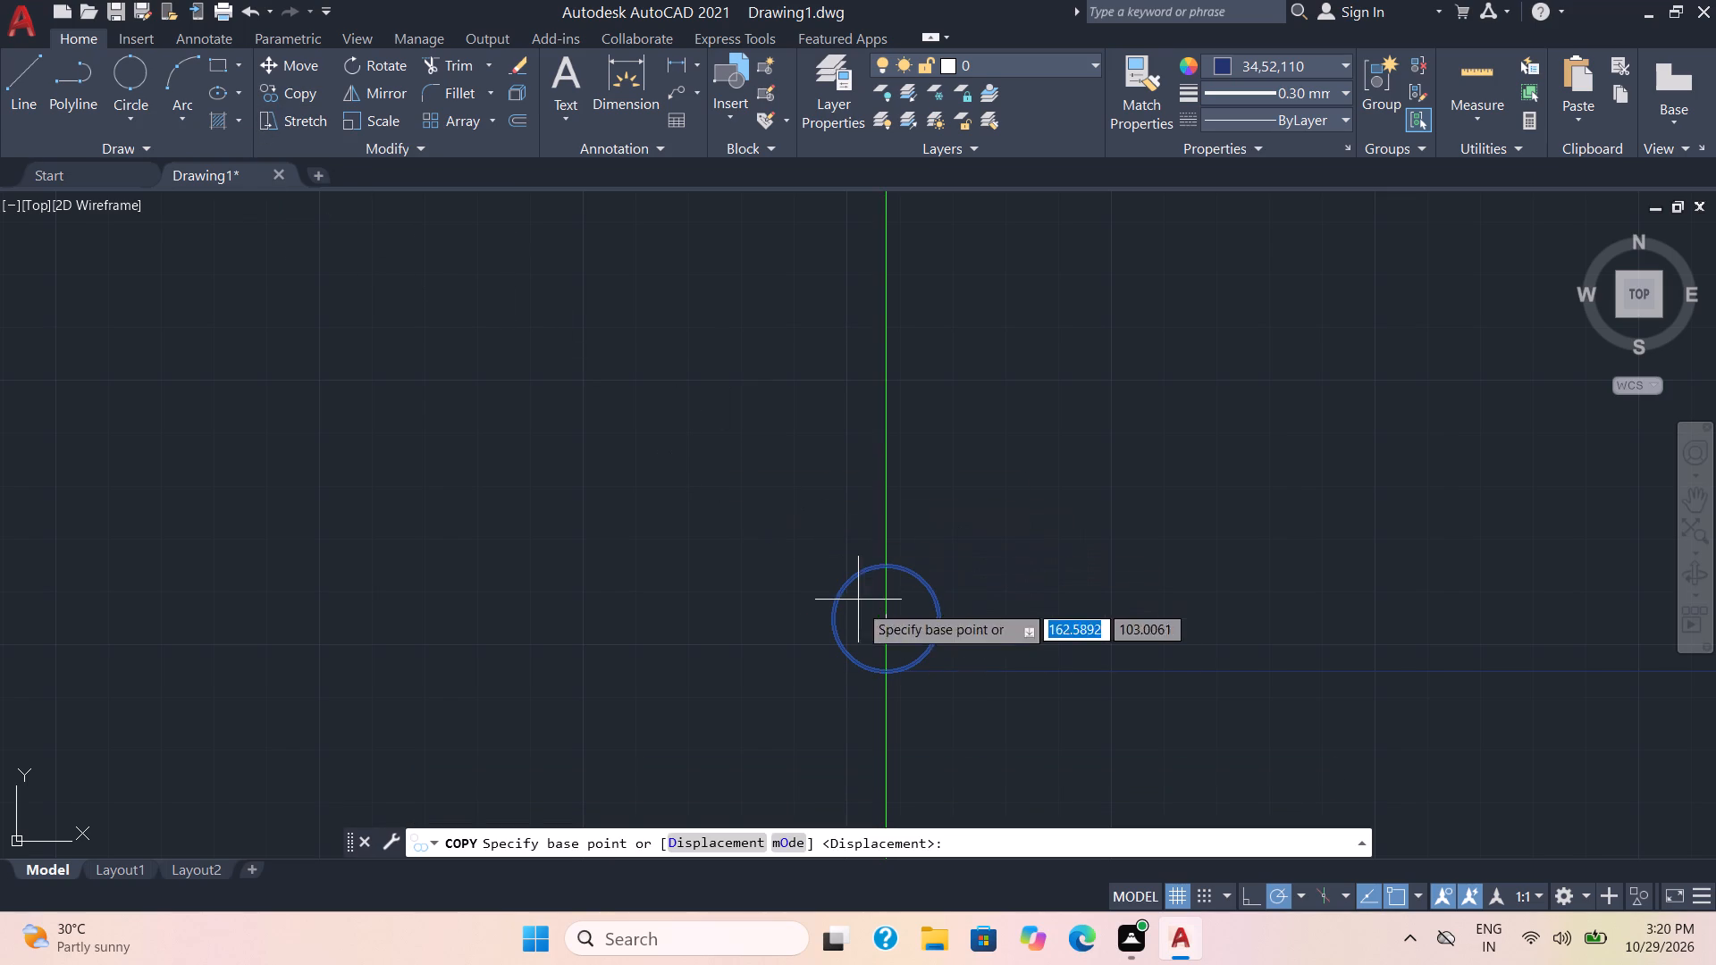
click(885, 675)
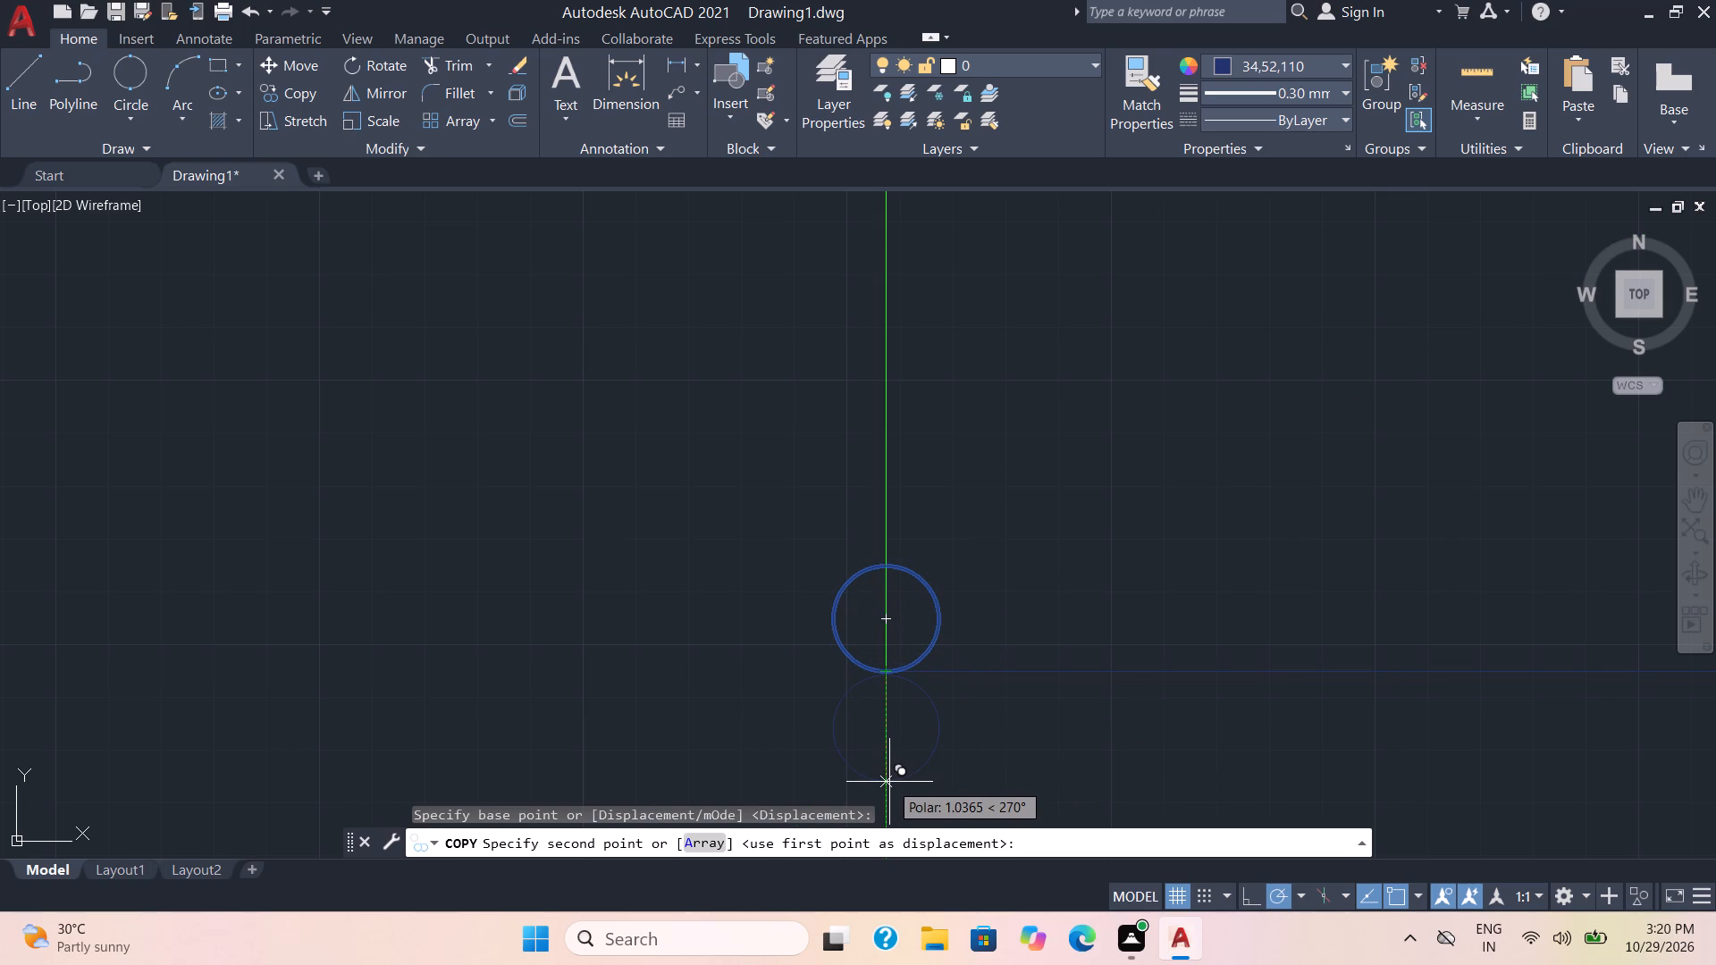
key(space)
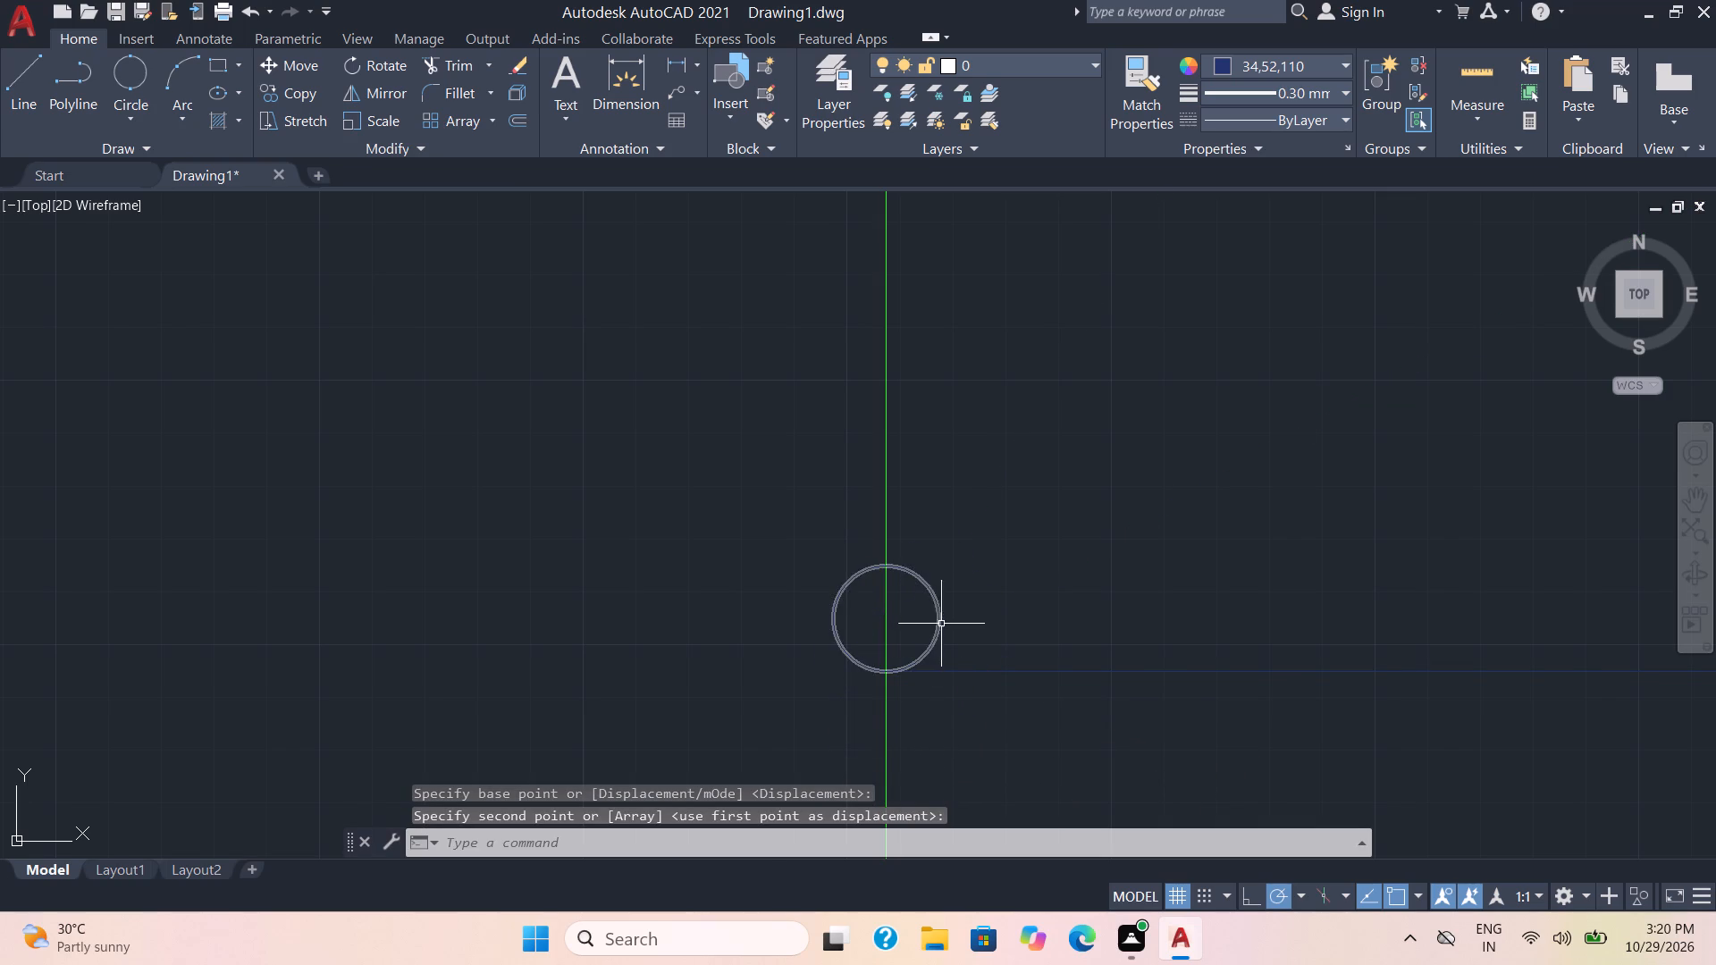
Copy the circle directly below itself, placing the copy's top point at the original's bottom point on the feeder.
click(950, 637)
click(921, 614)
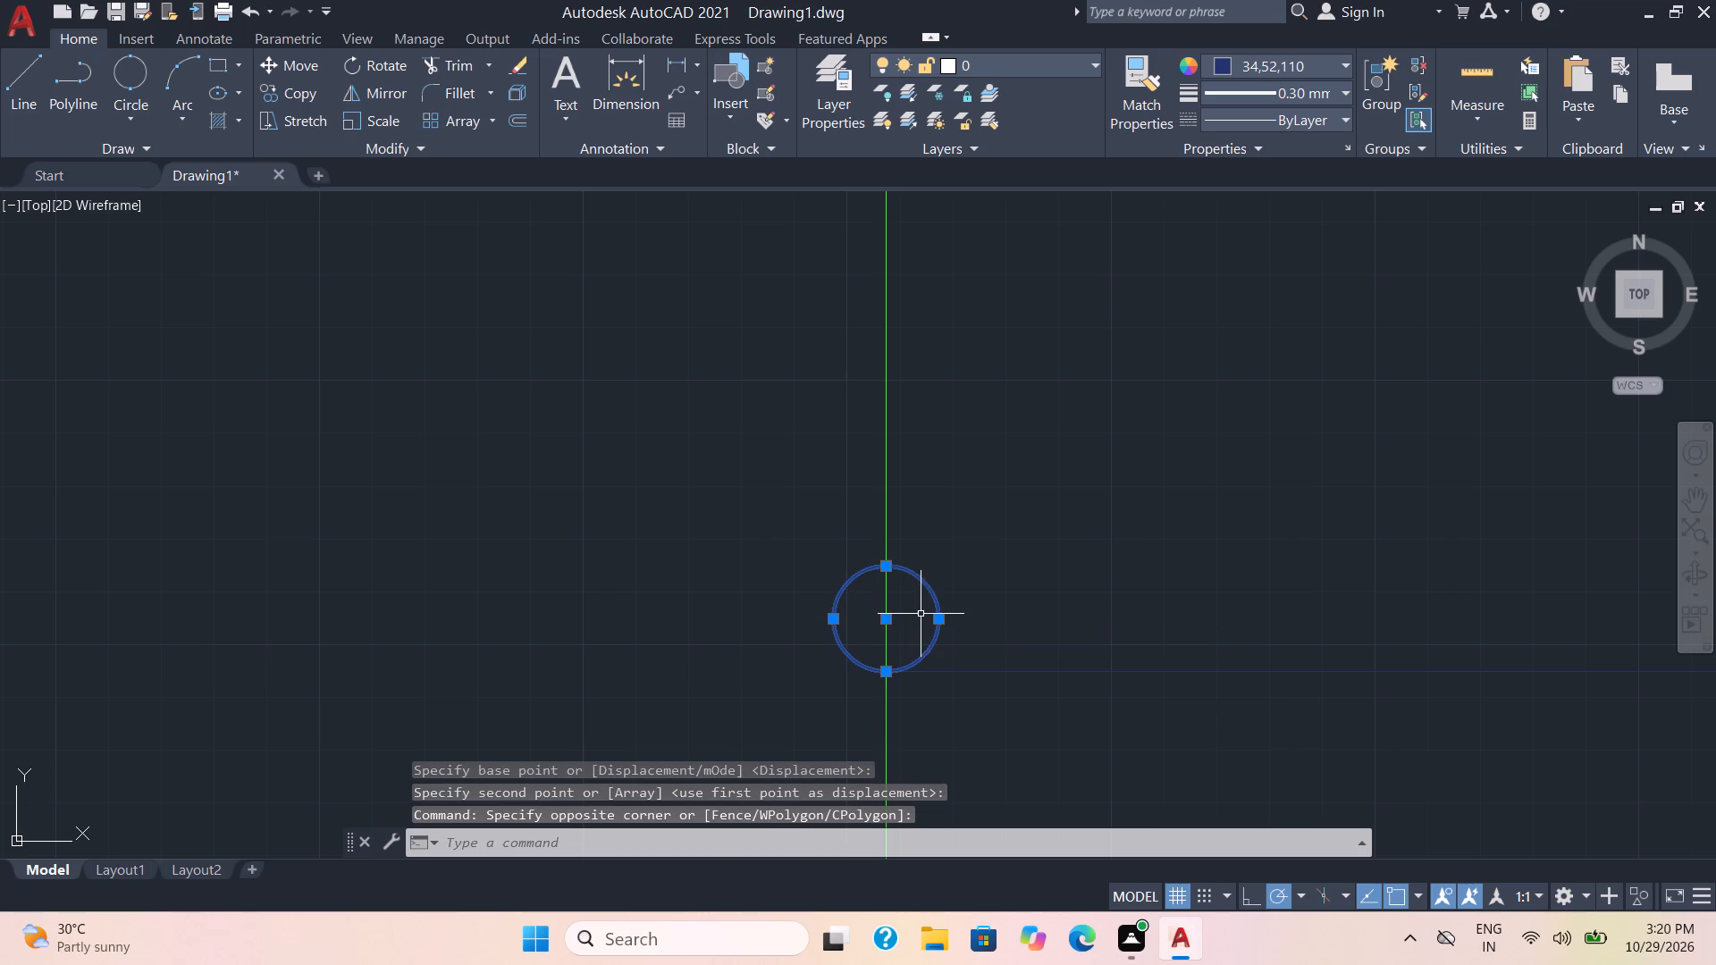
click(304, 92)
click(885, 572)
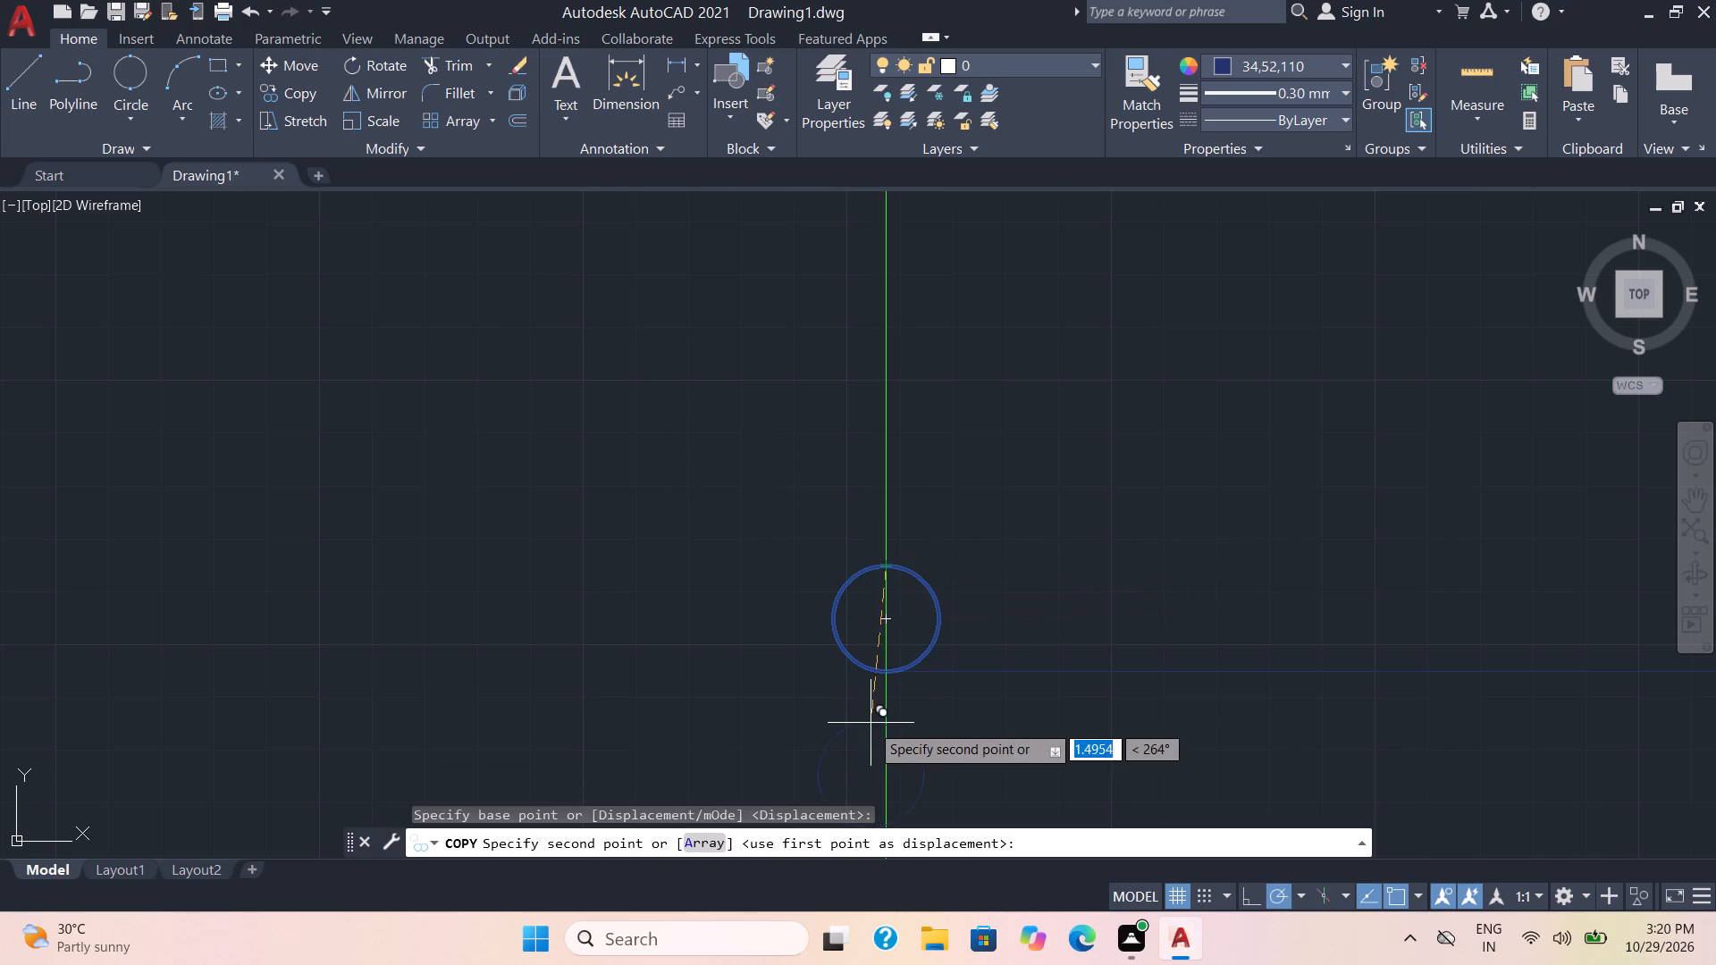
click(886, 673)
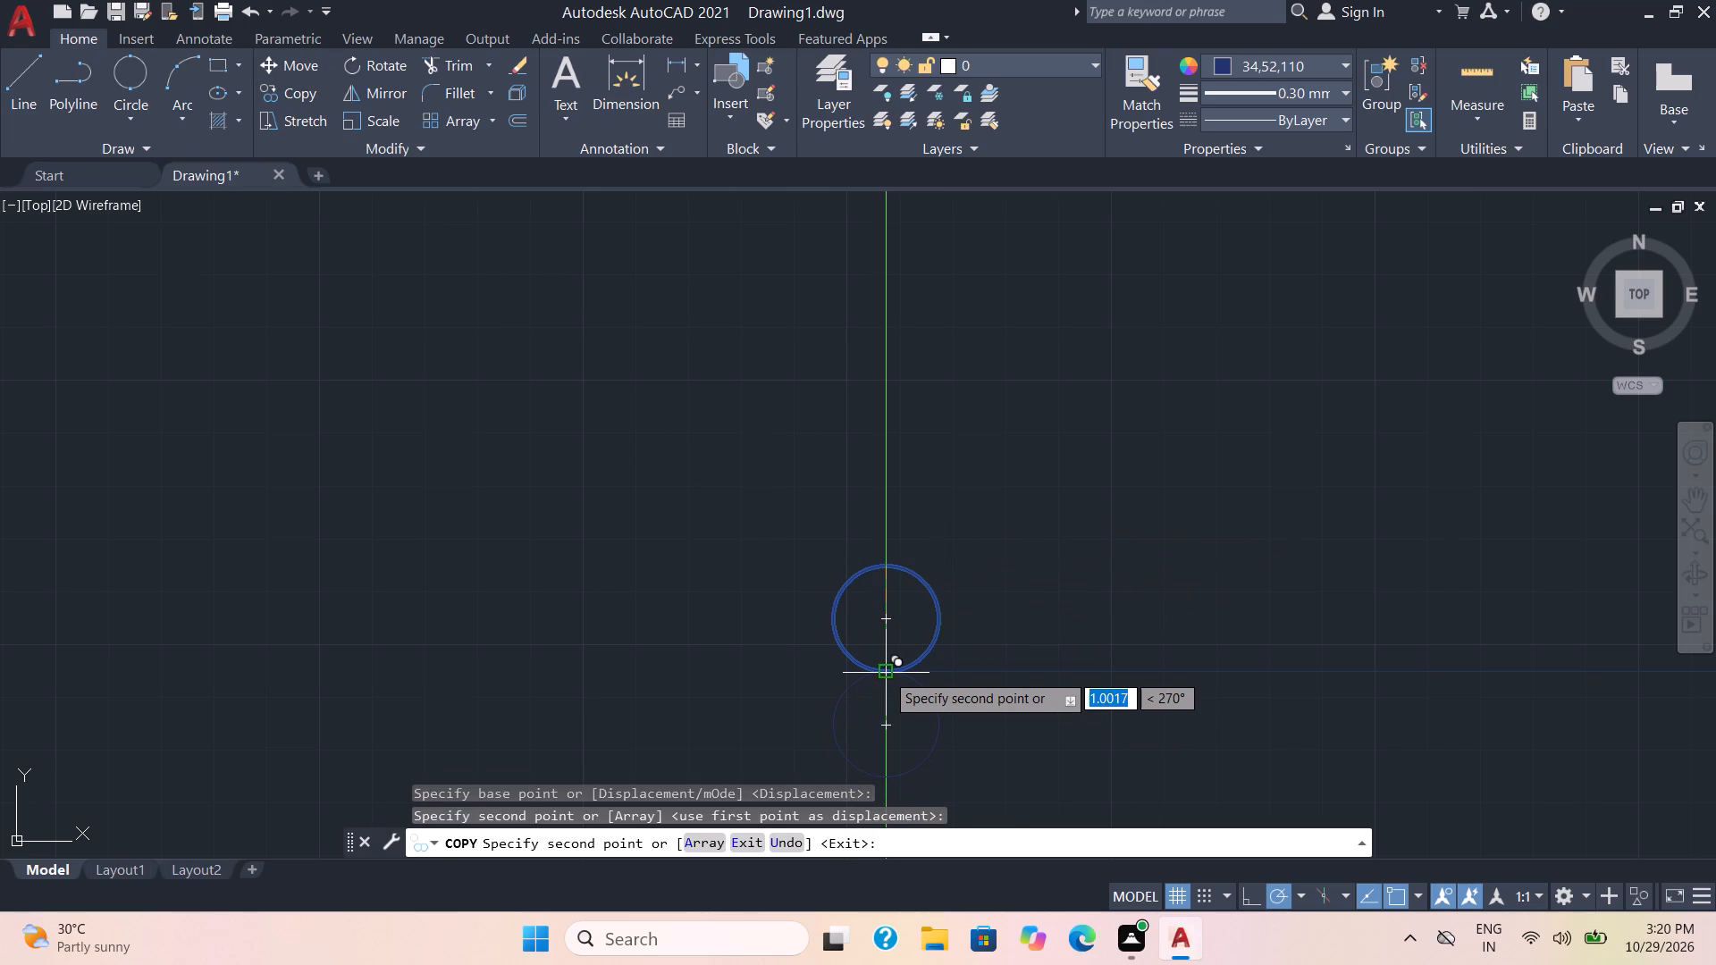
key(space)
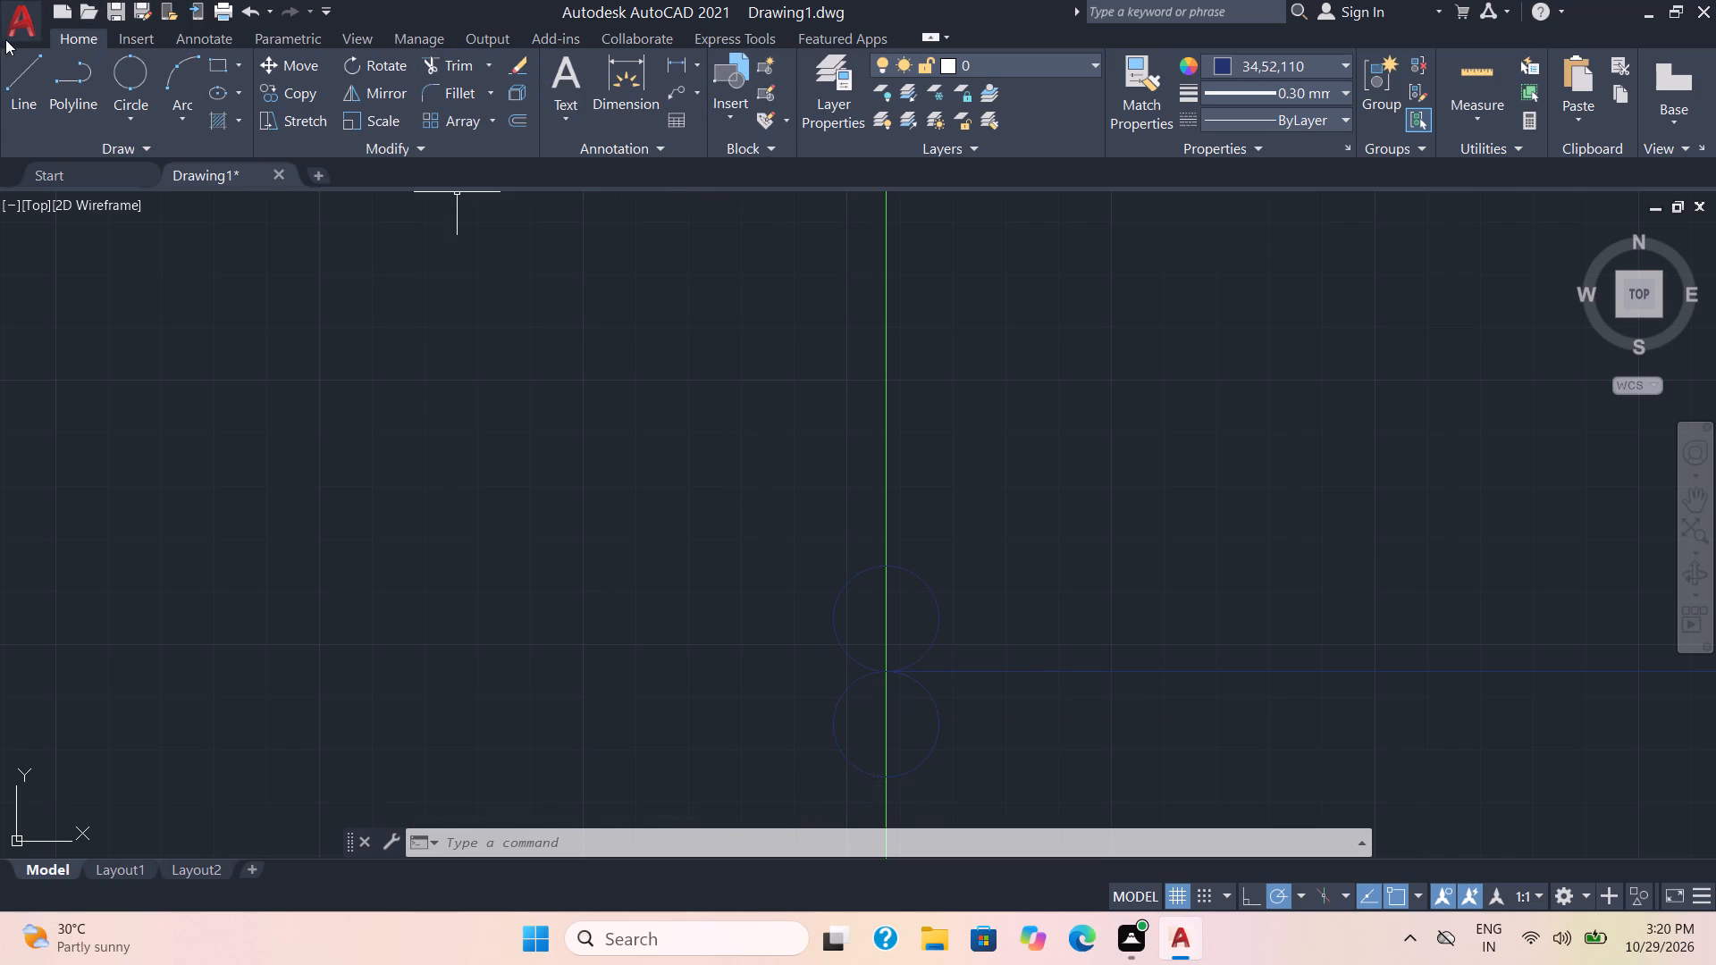
Draw a vertical line about 2.4 mm long just right of the green feeder, crossing both circles.
click(27, 83)
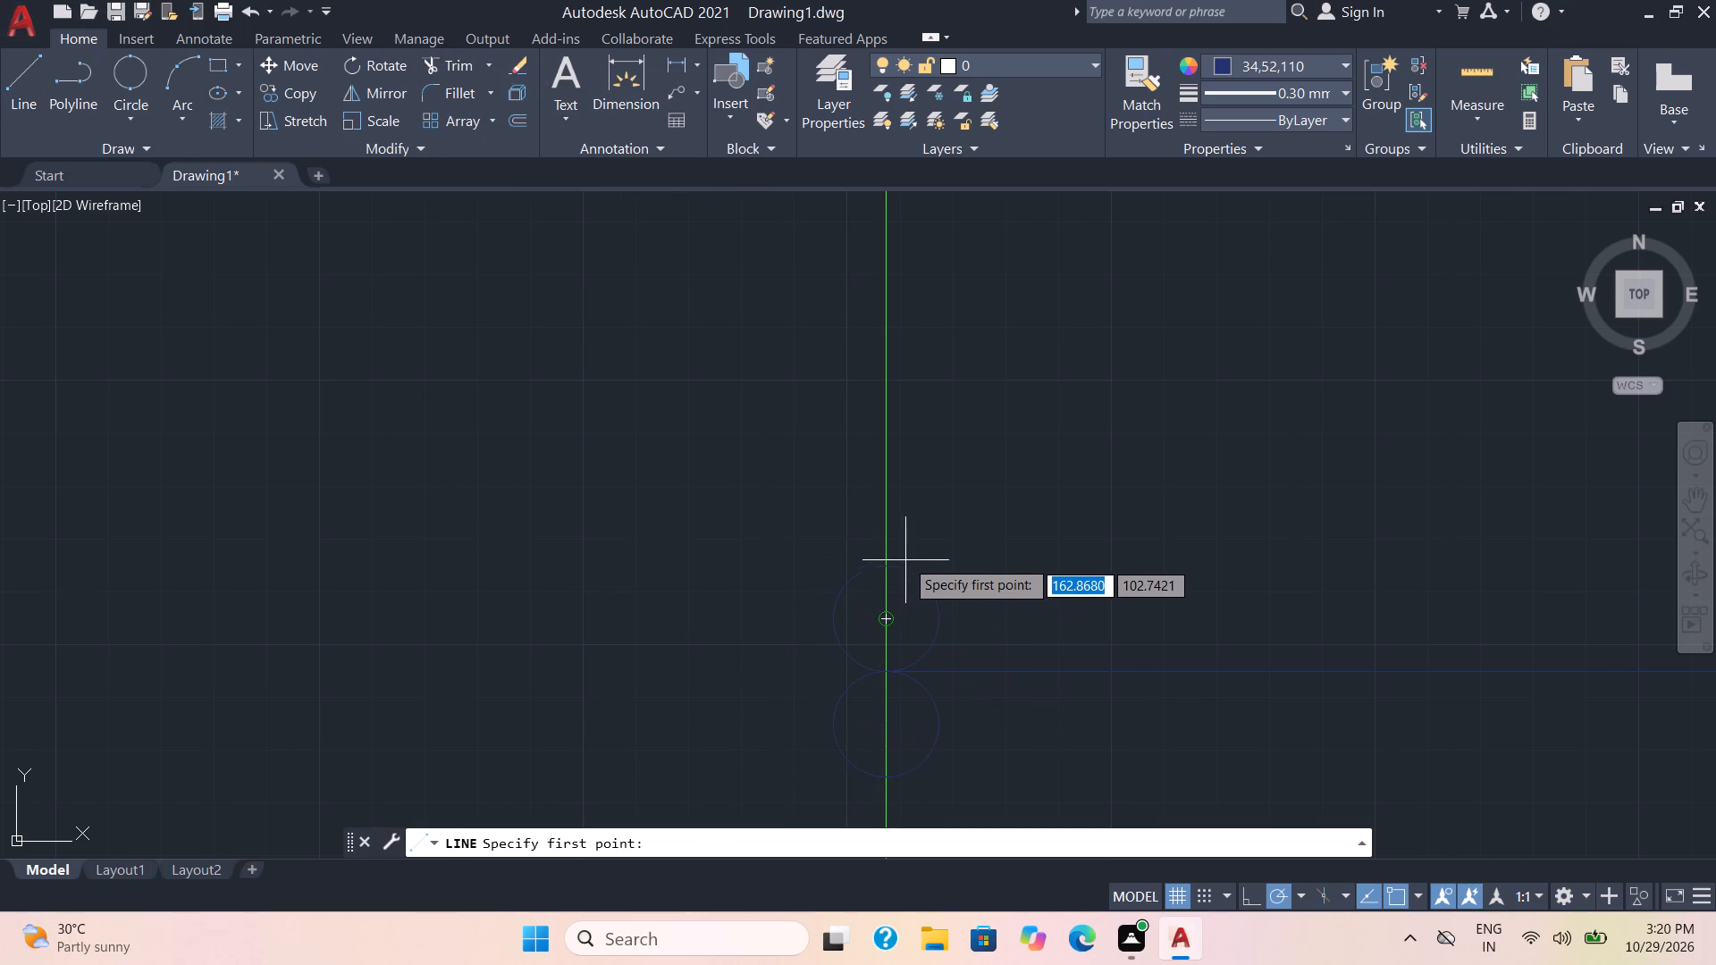
click(905, 542)
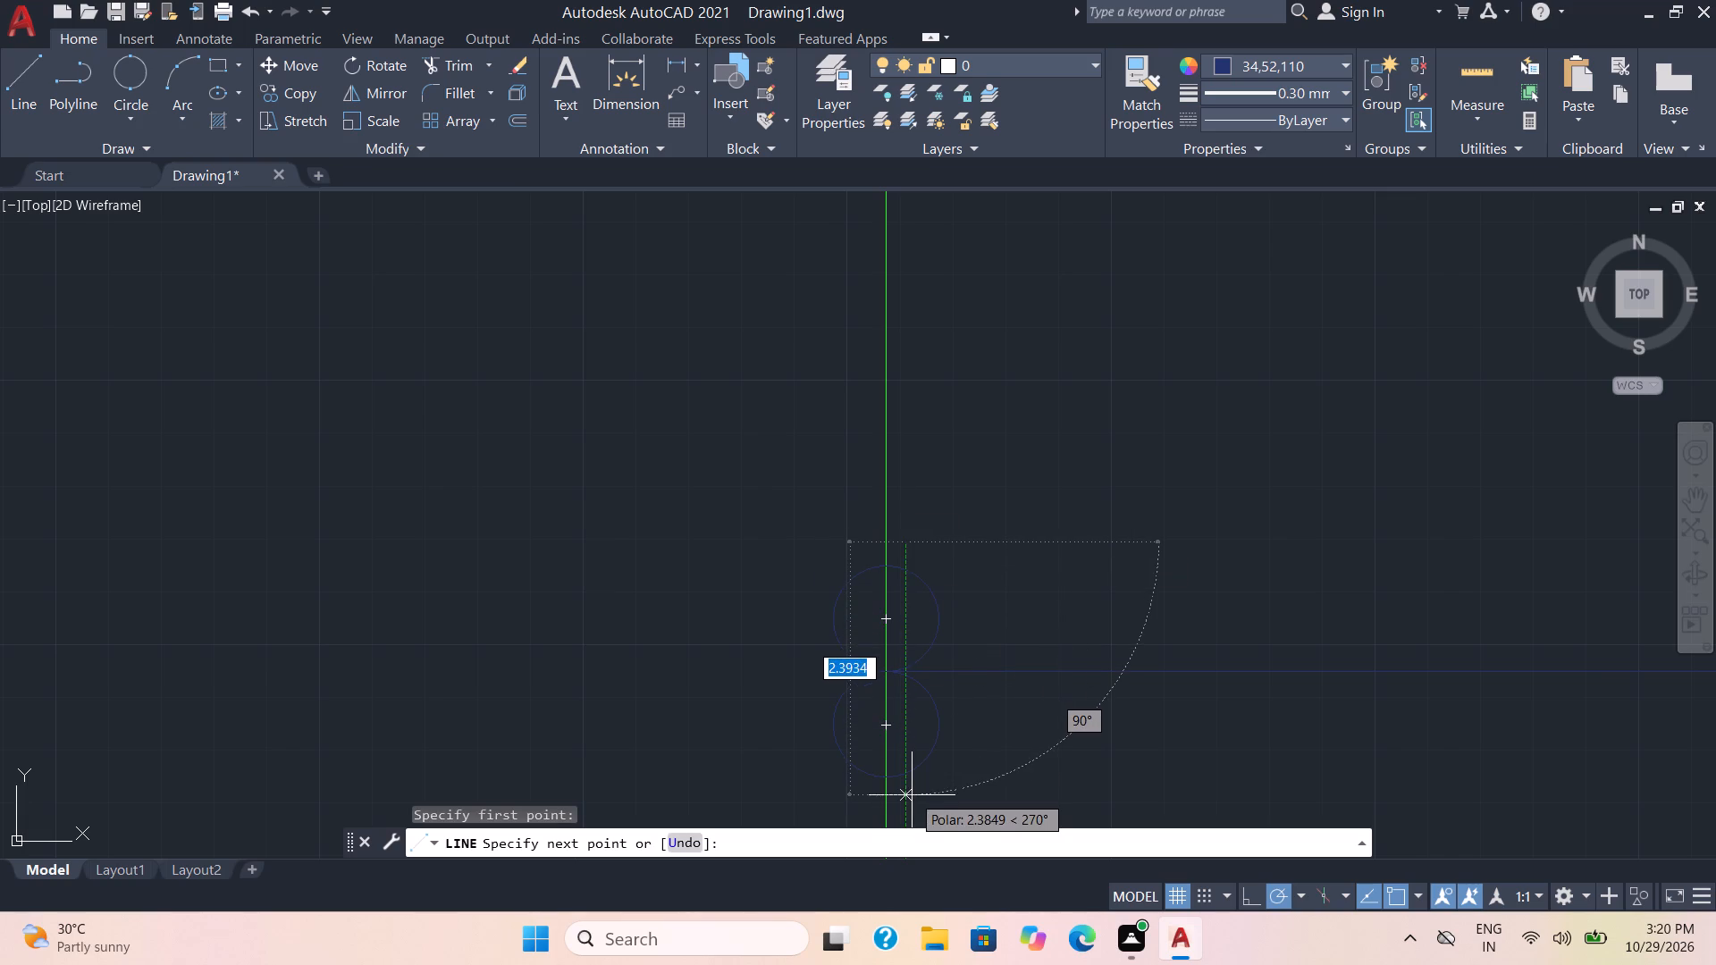
click(912, 801)
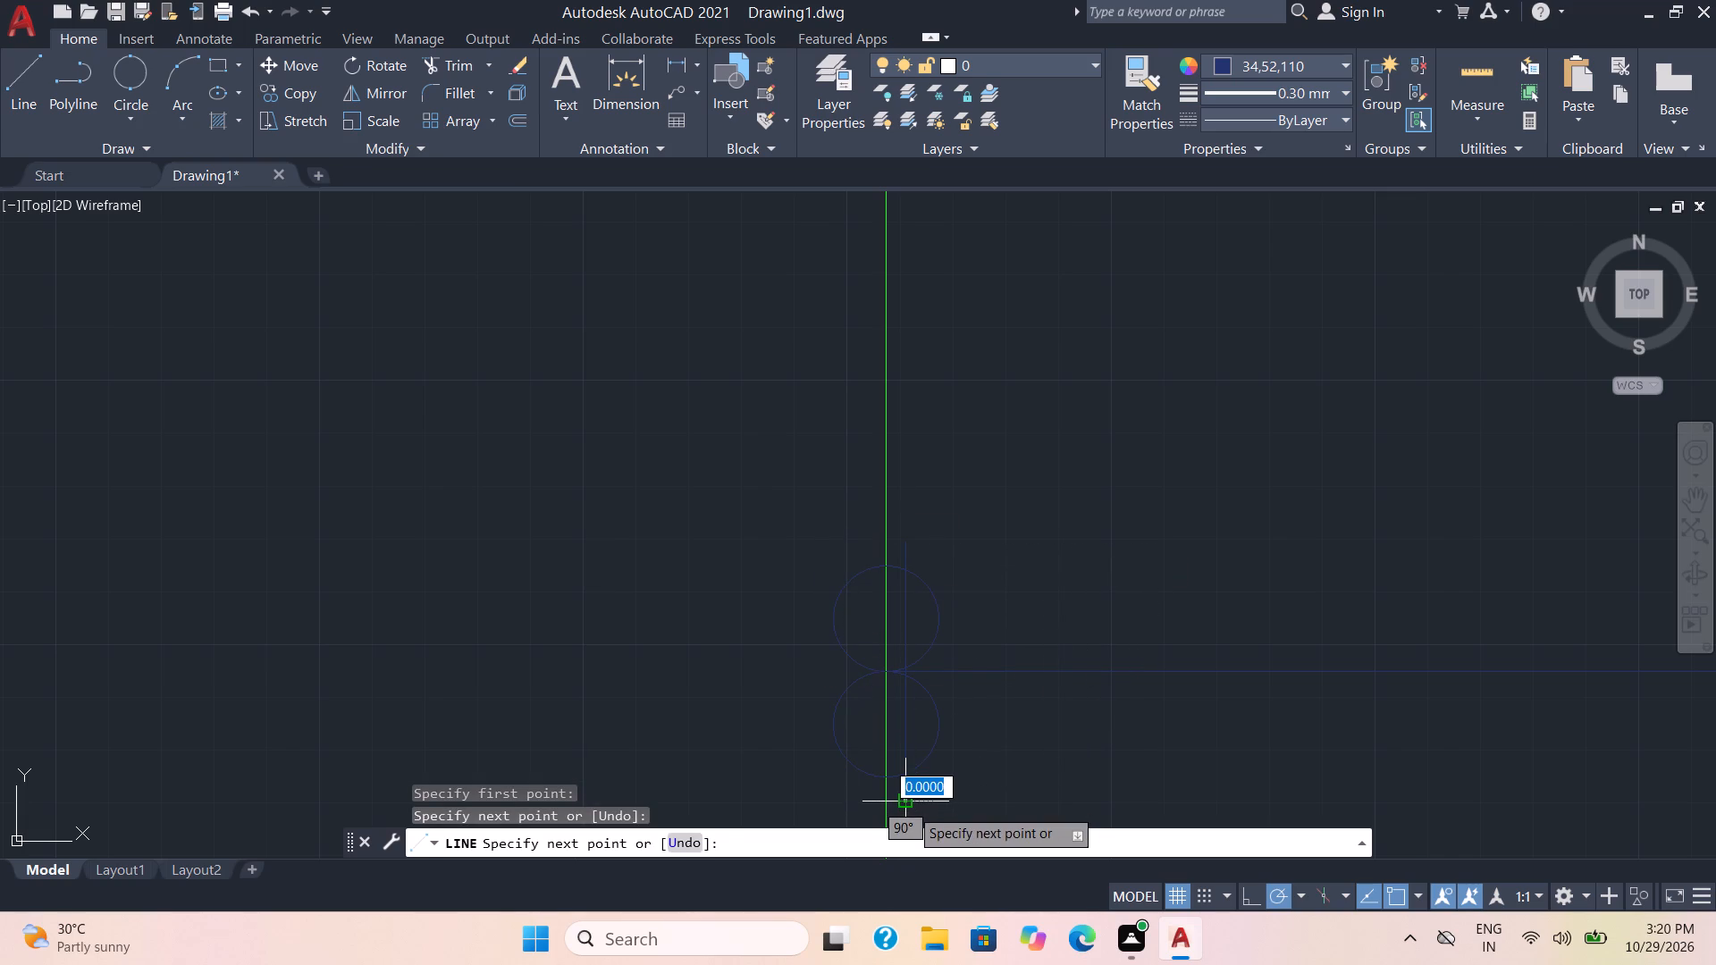
key(space)
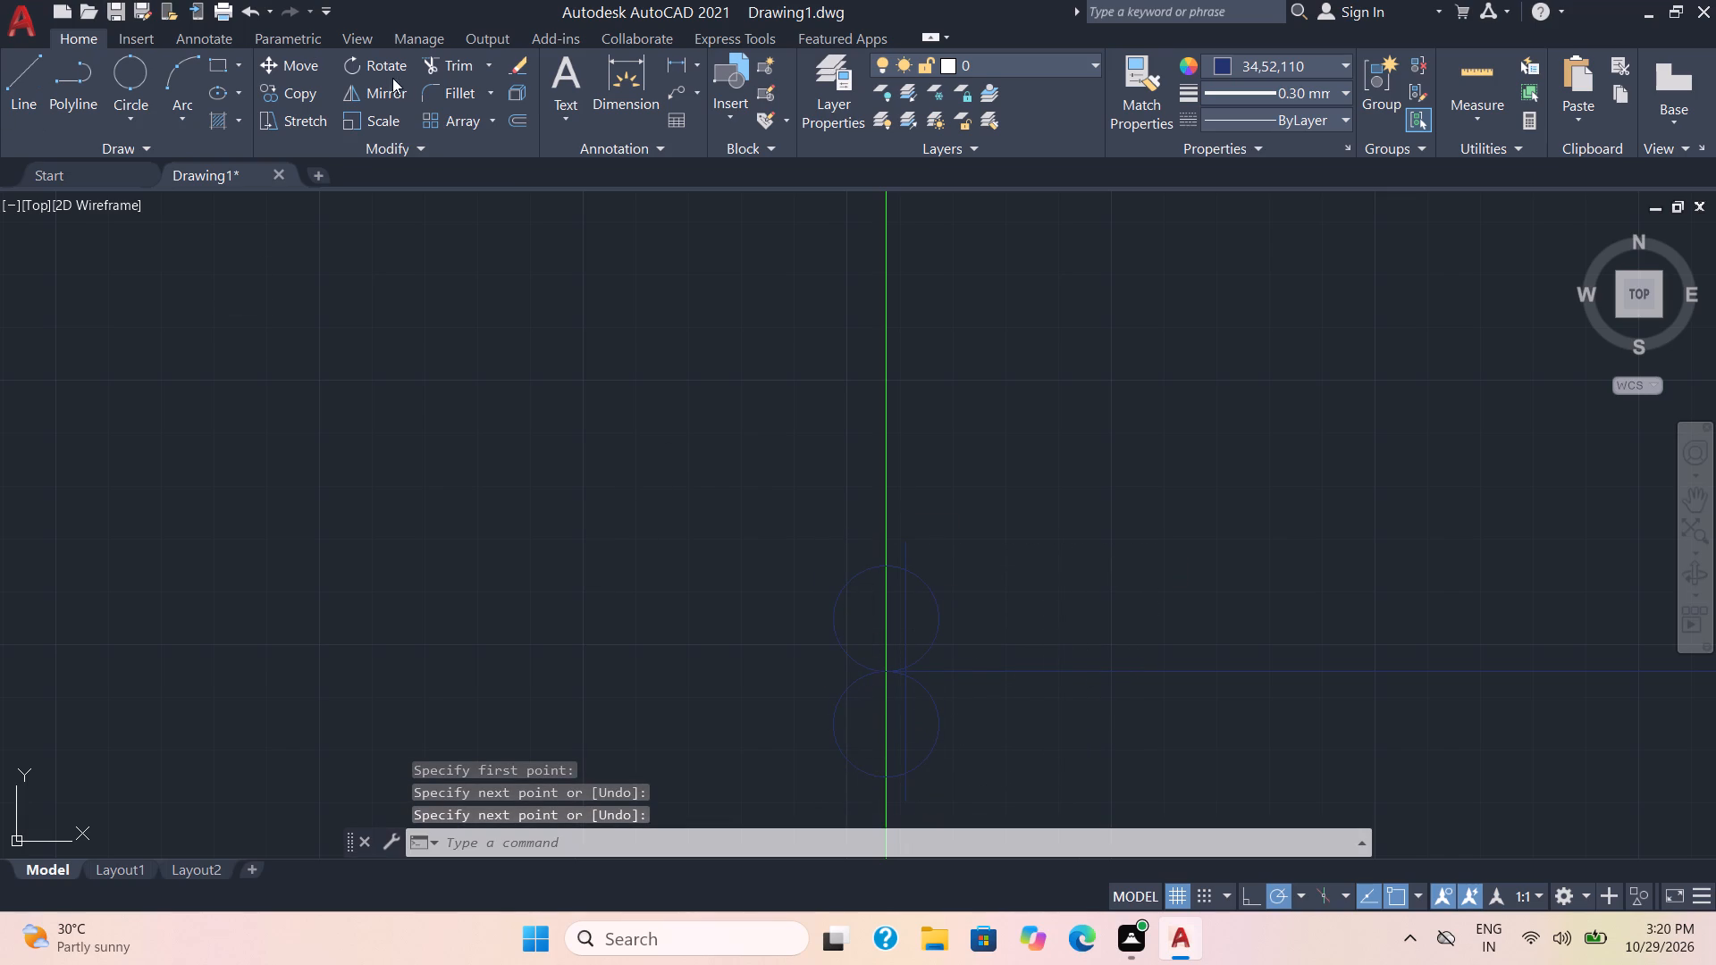
Trim away the parts of both circles to the right of the short vertical line.
click(454, 63)
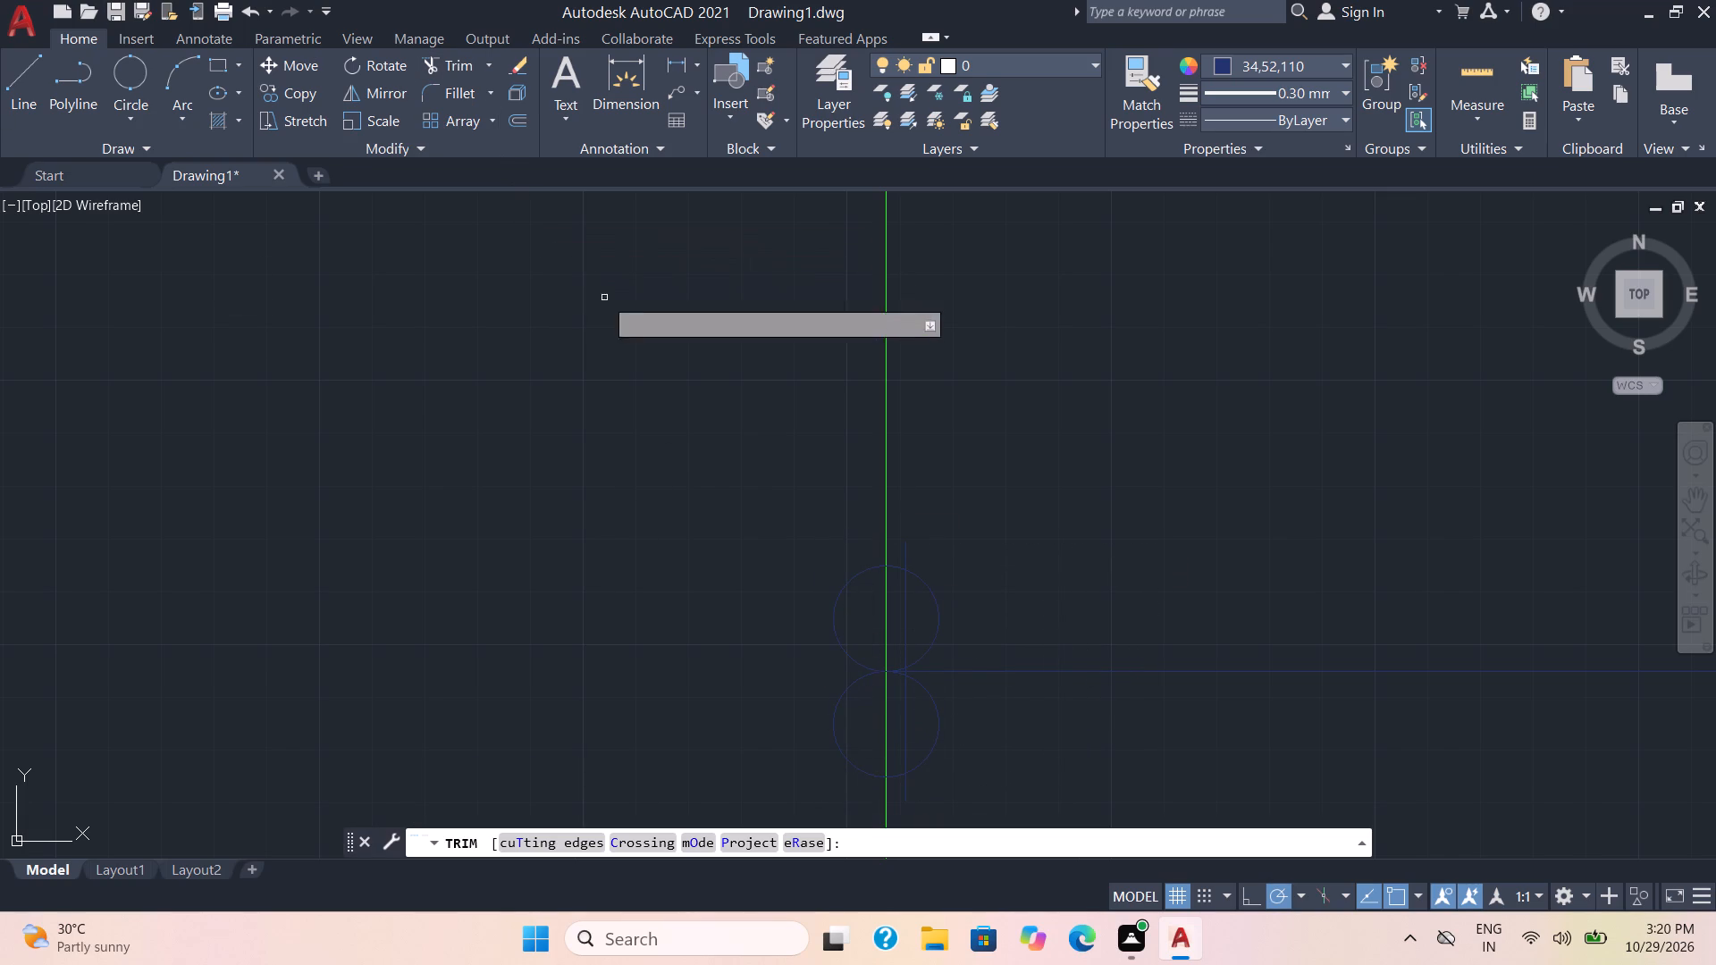
click(939, 622)
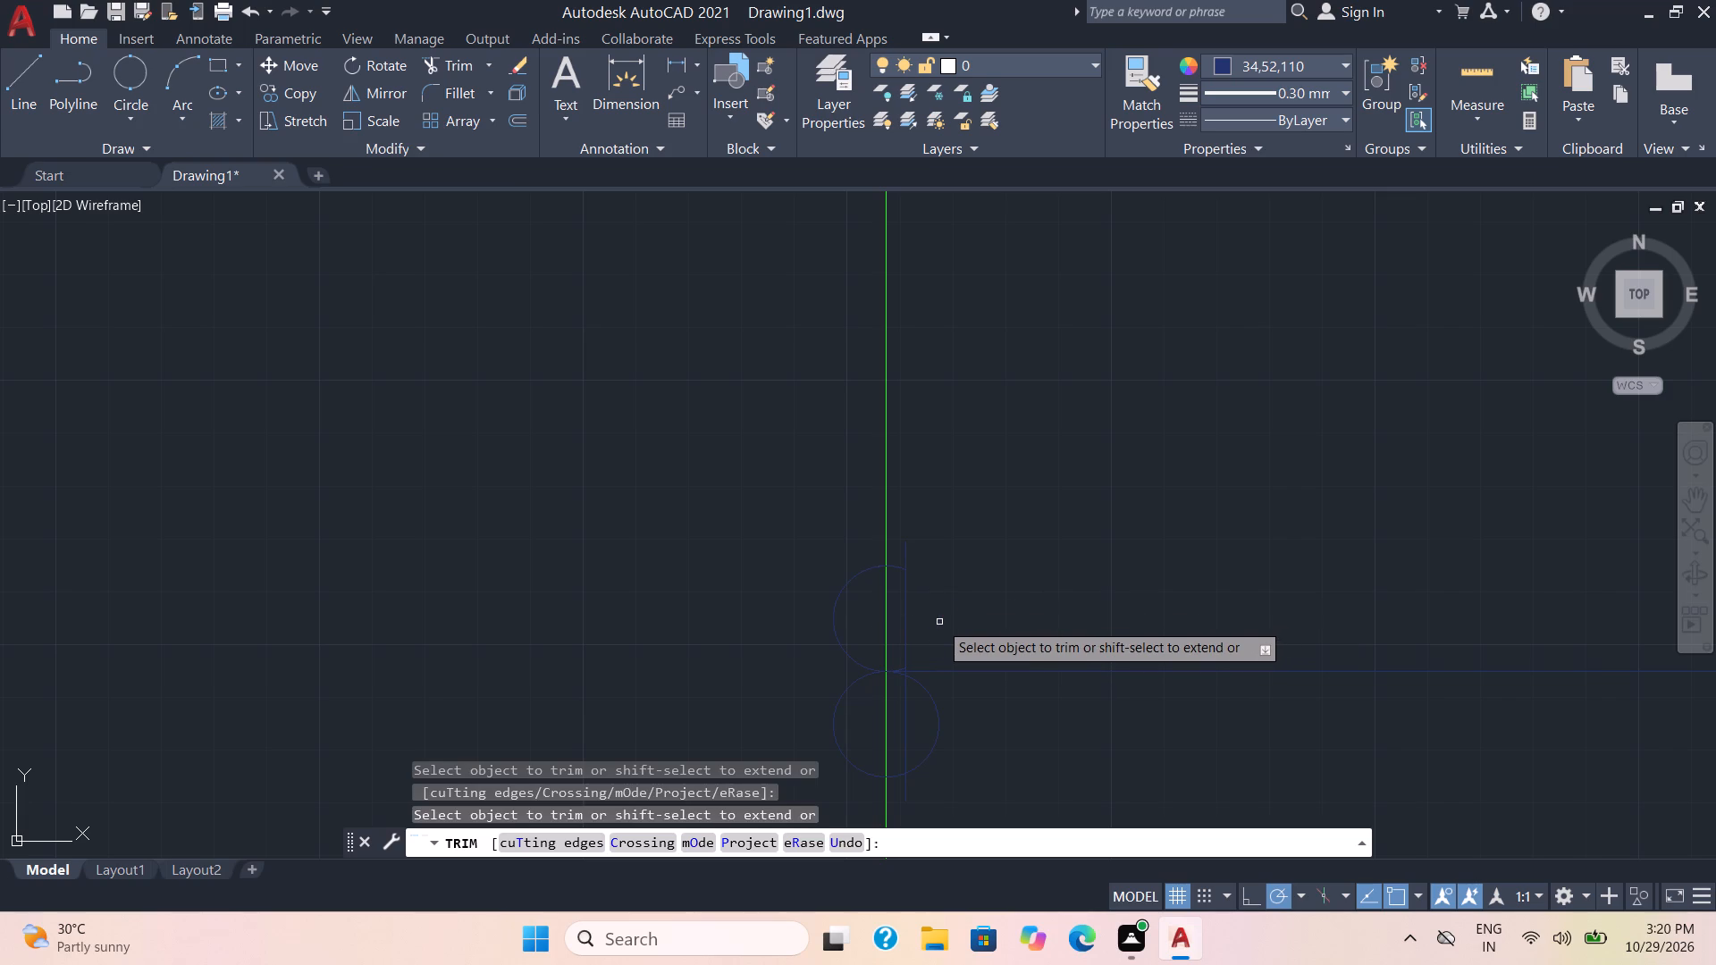
click(940, 717)
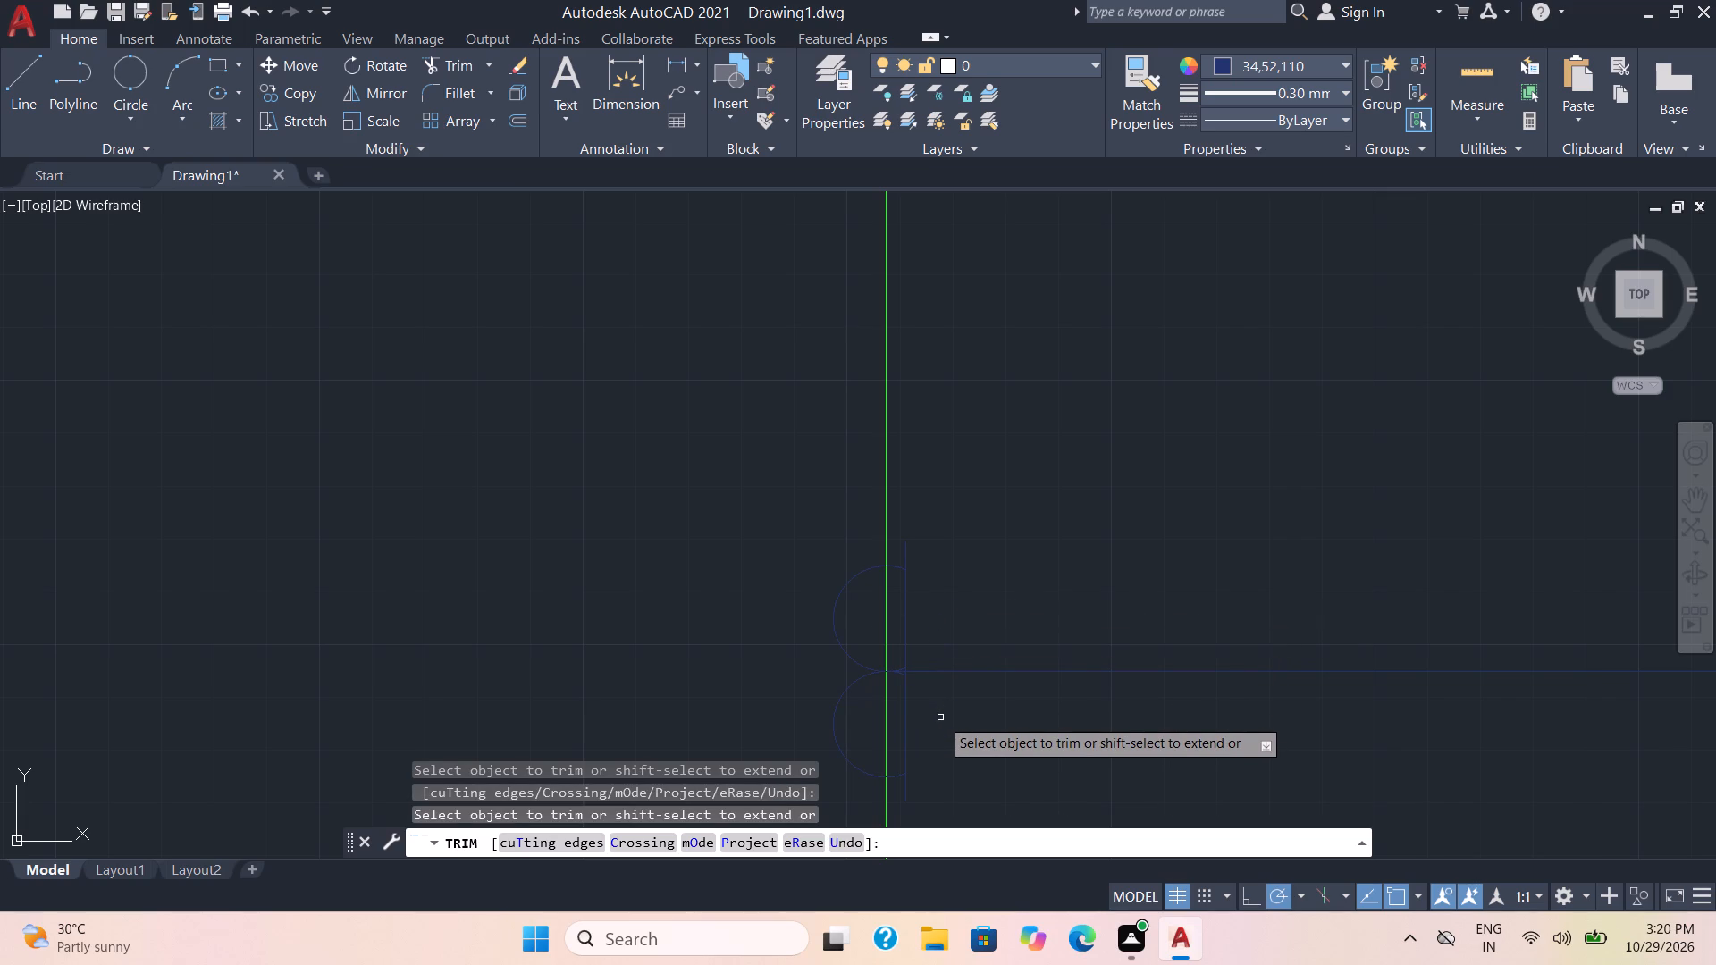
key(space)
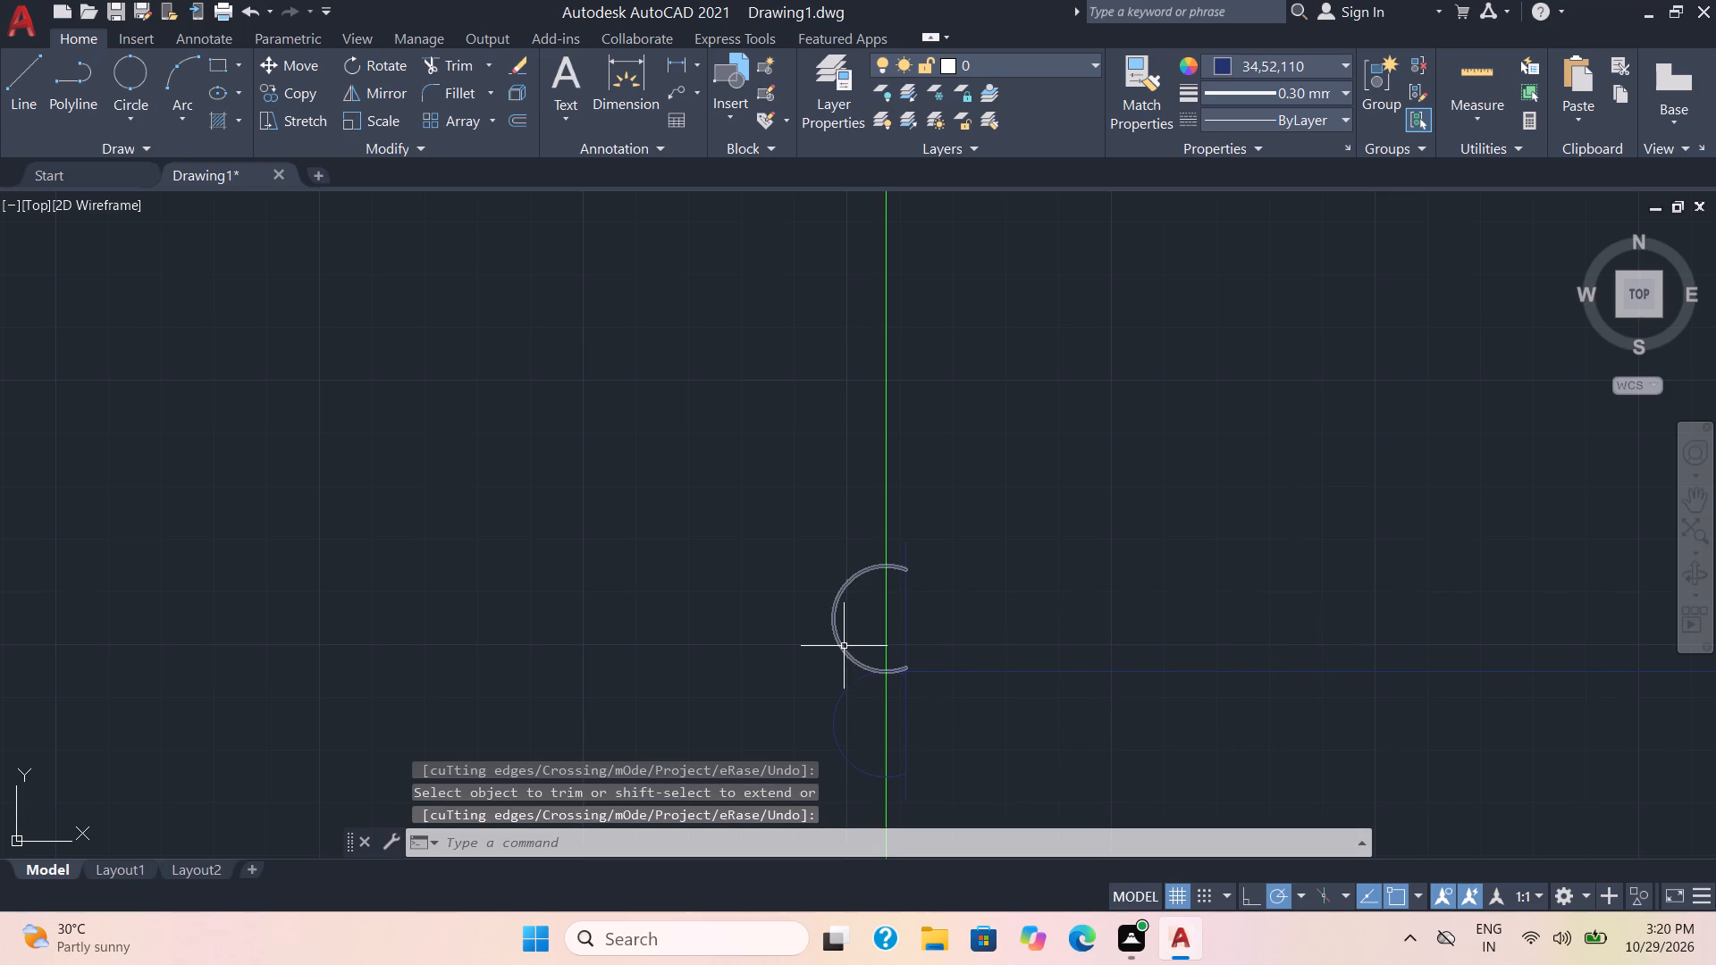
Move the two arcs rightward together so that their centres lie on the short vertical line.
click(844, 646)
click(837, 711)
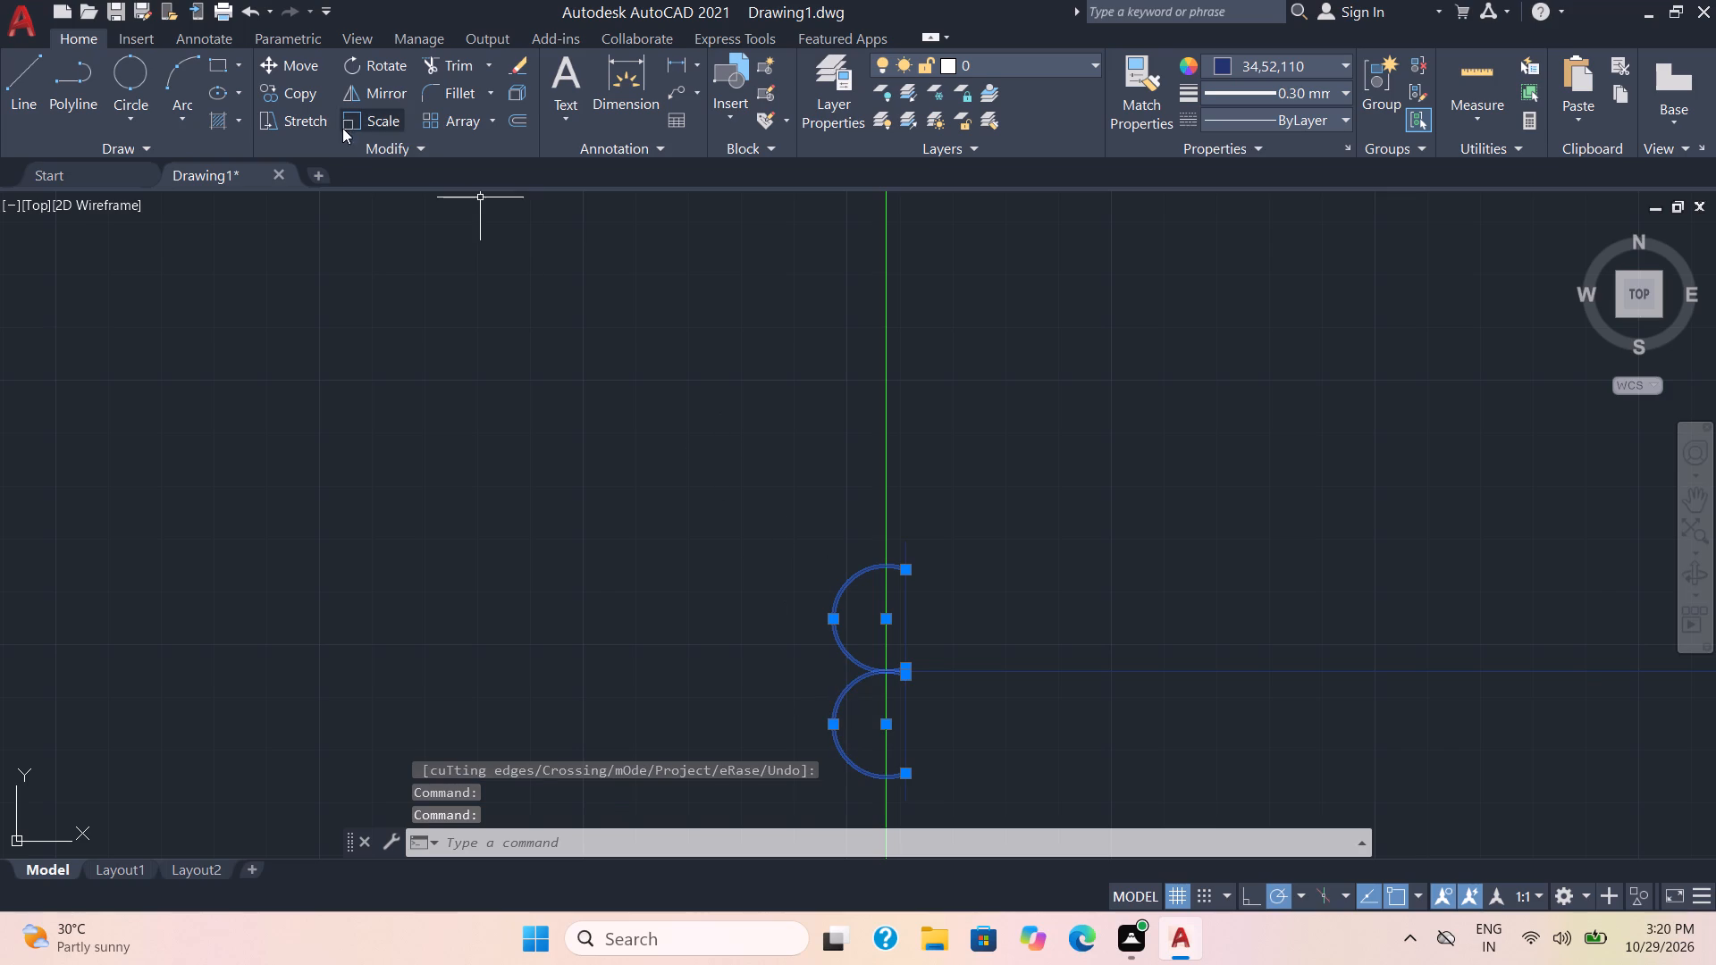
click(286, 63)
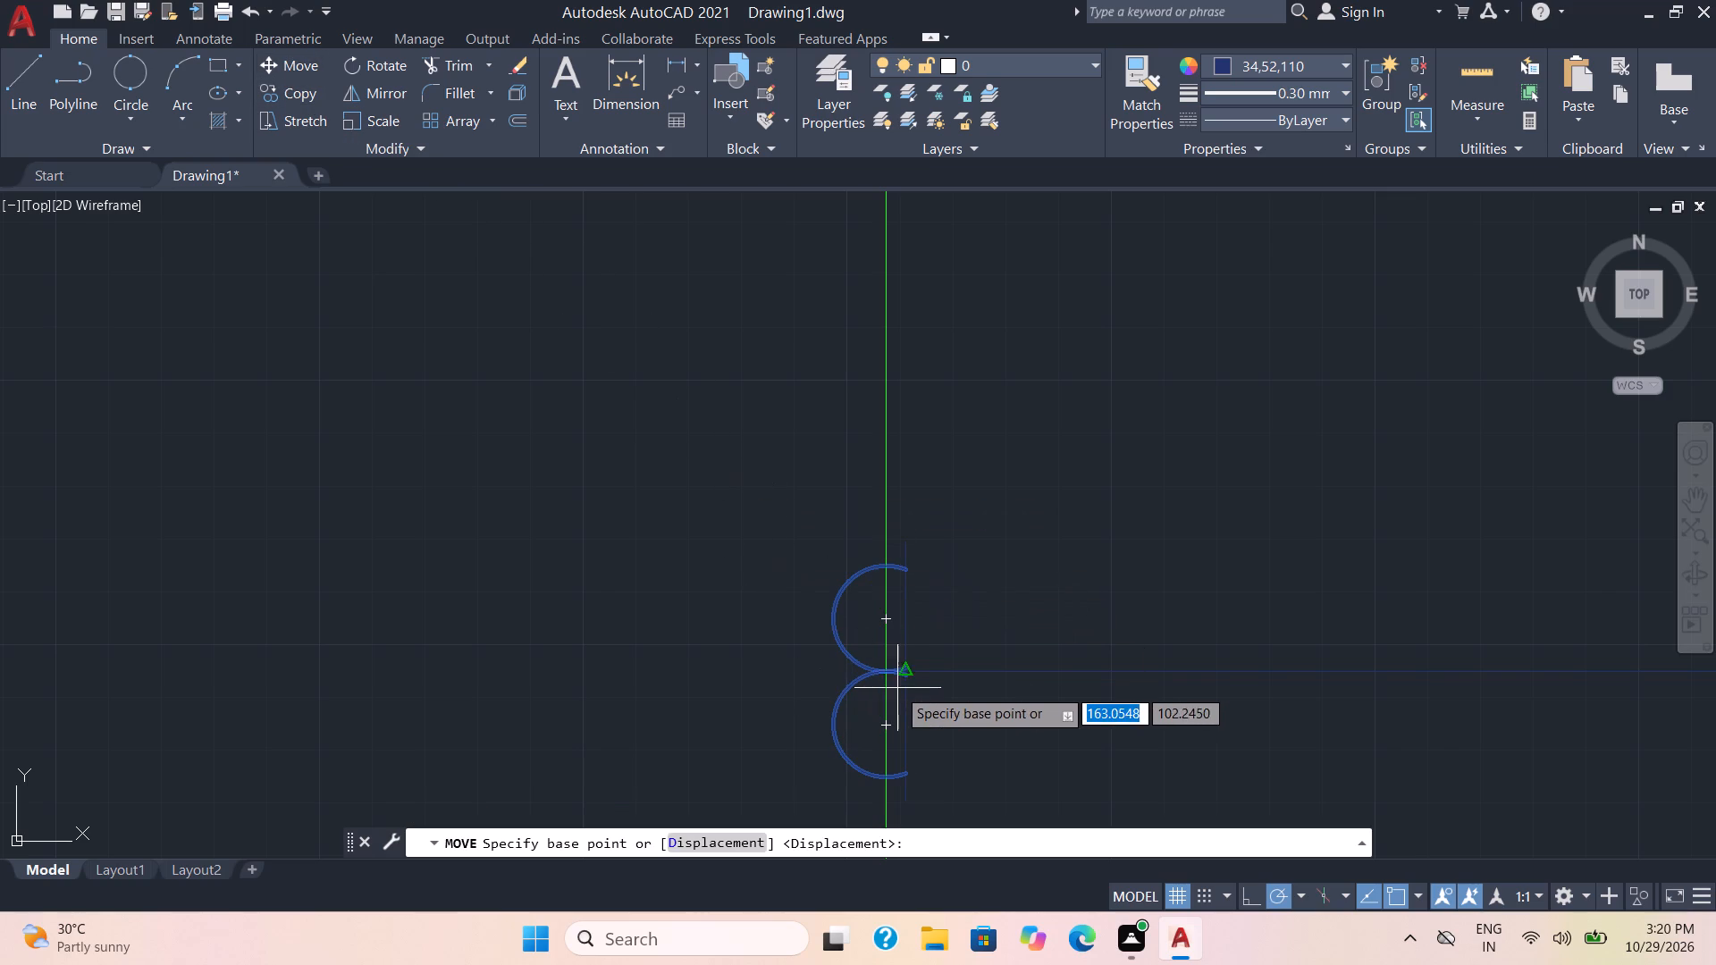
click(882, 675)
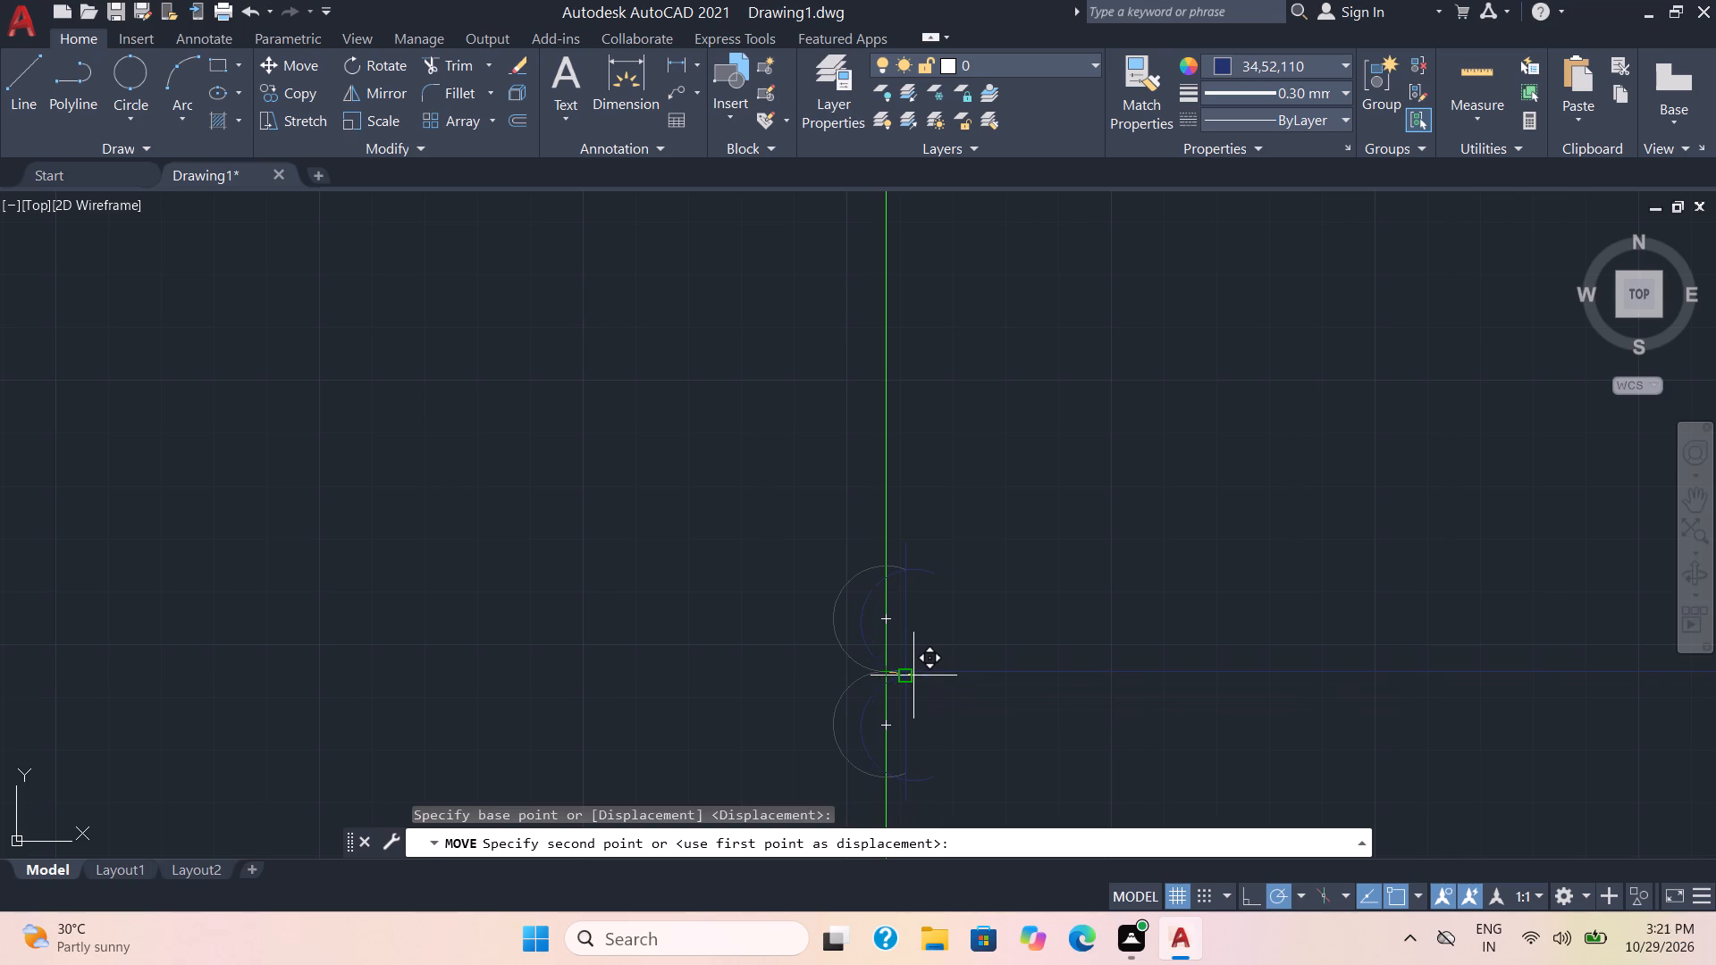
click(913, 675)
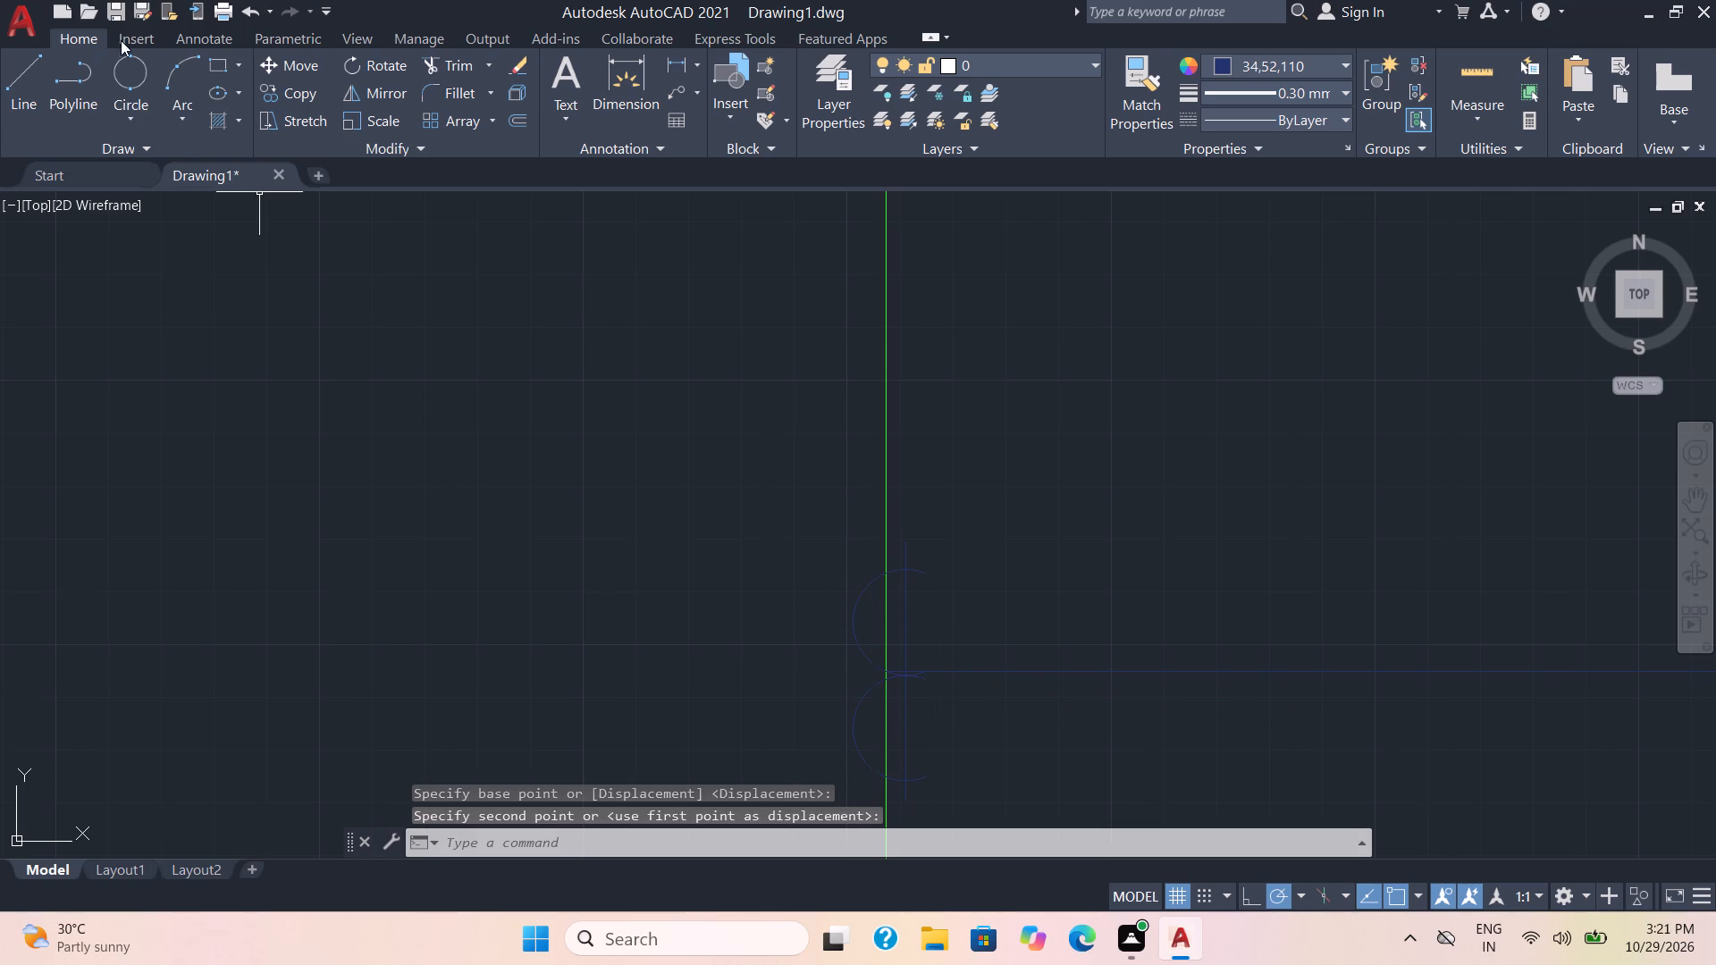
Trim the ends of both arcs that extend past the short vertical line, leaving two stacked semicircles.
click(442, 56)
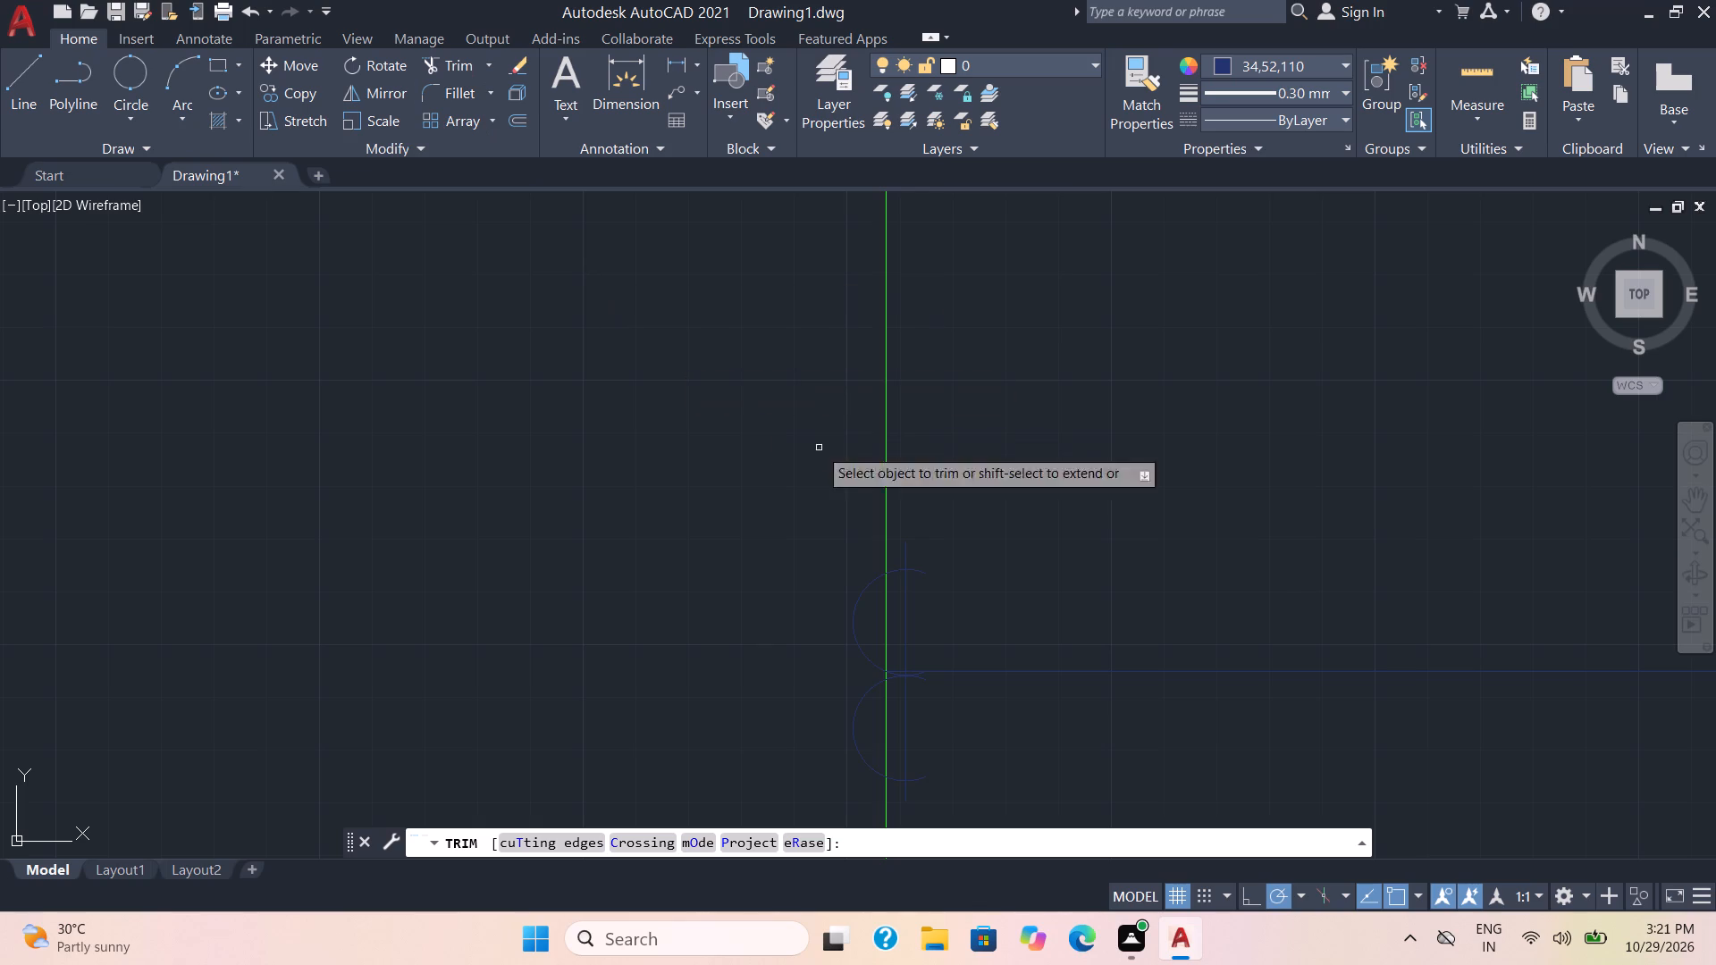
click(926, 574)
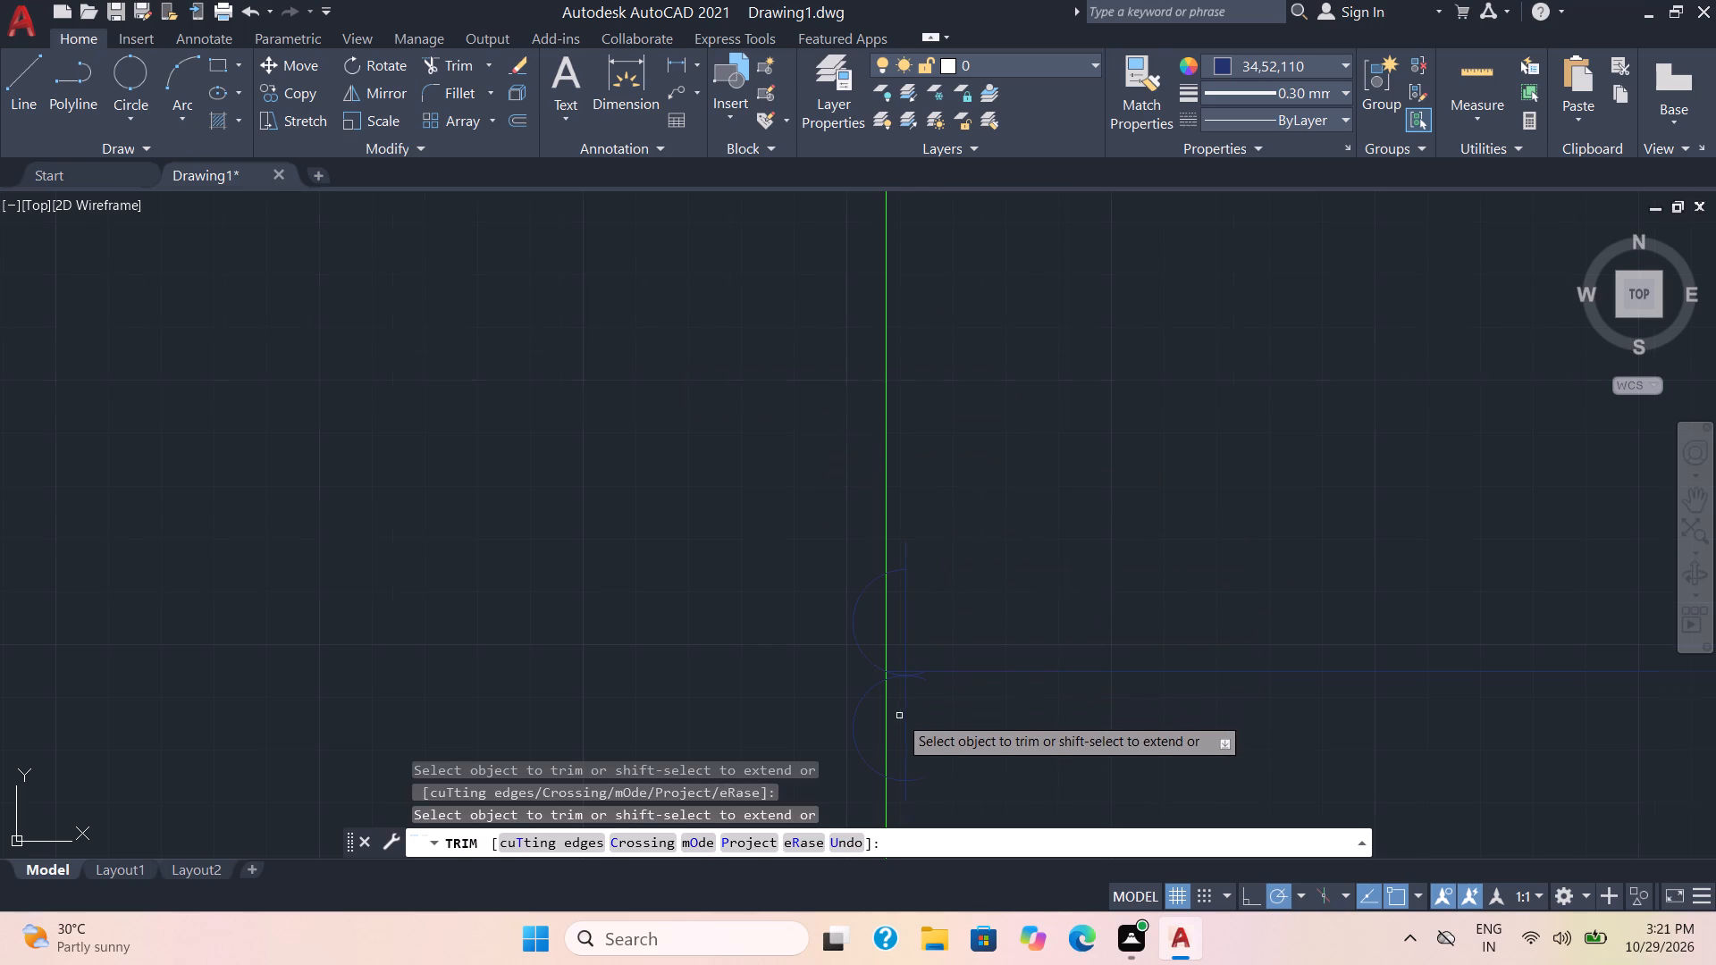
scroll(899, 716, up, 2)
click(932, 617)
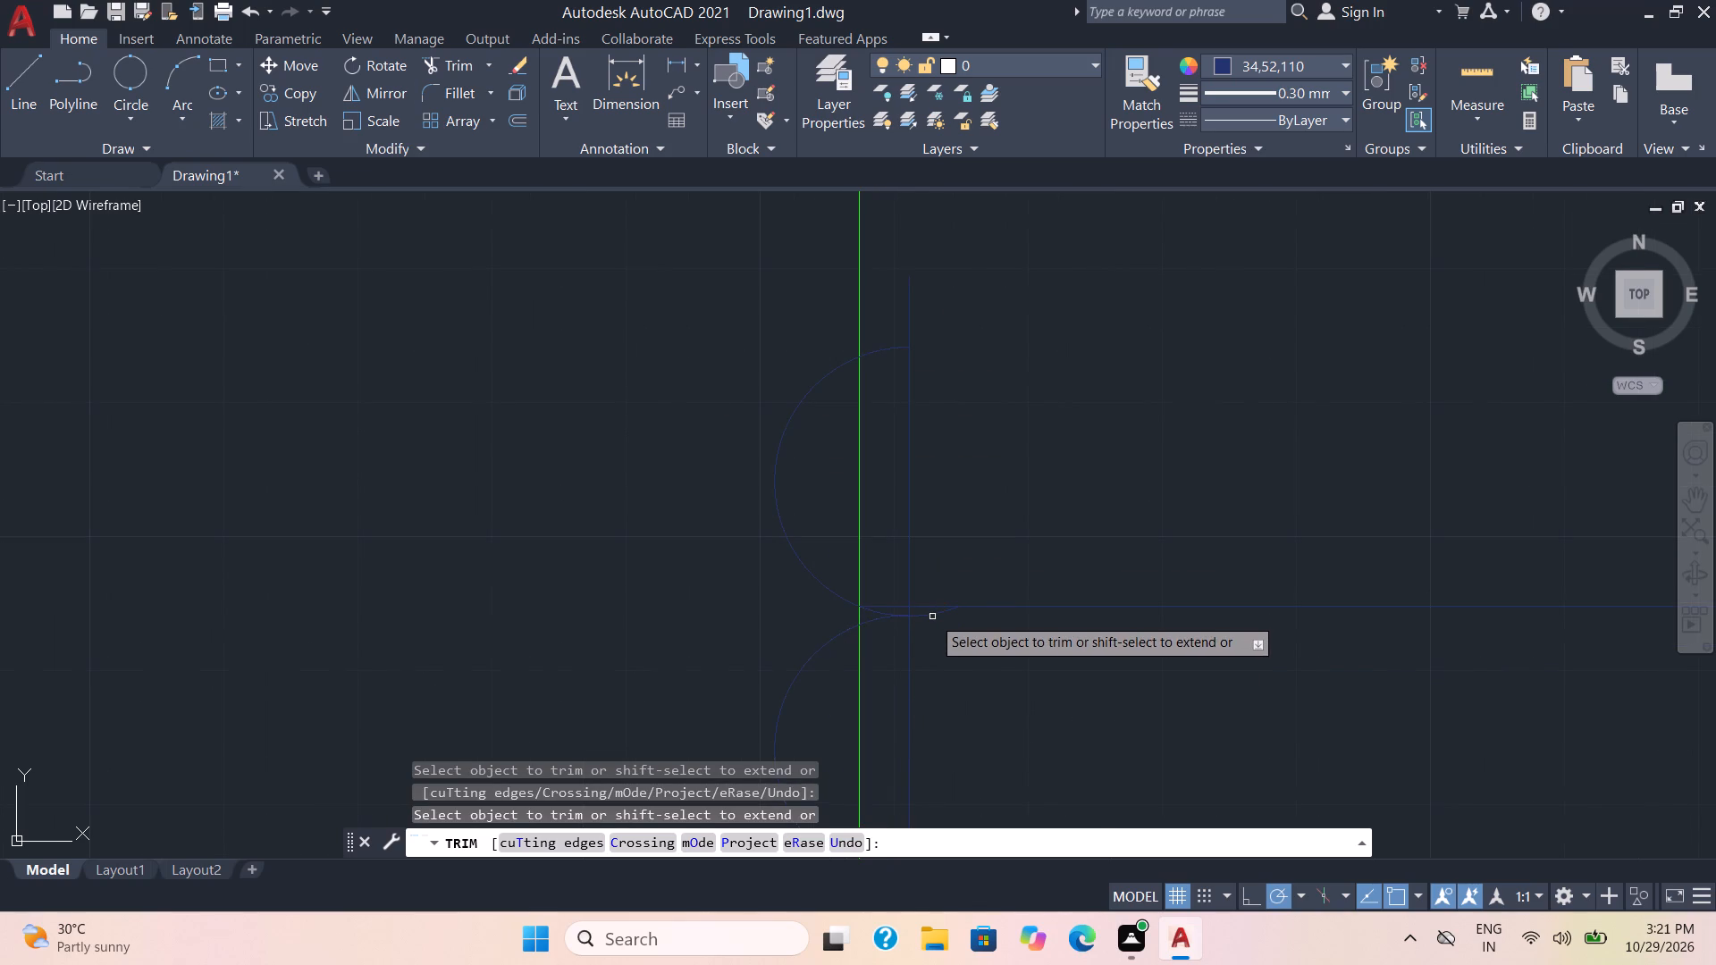
click(933, 613)
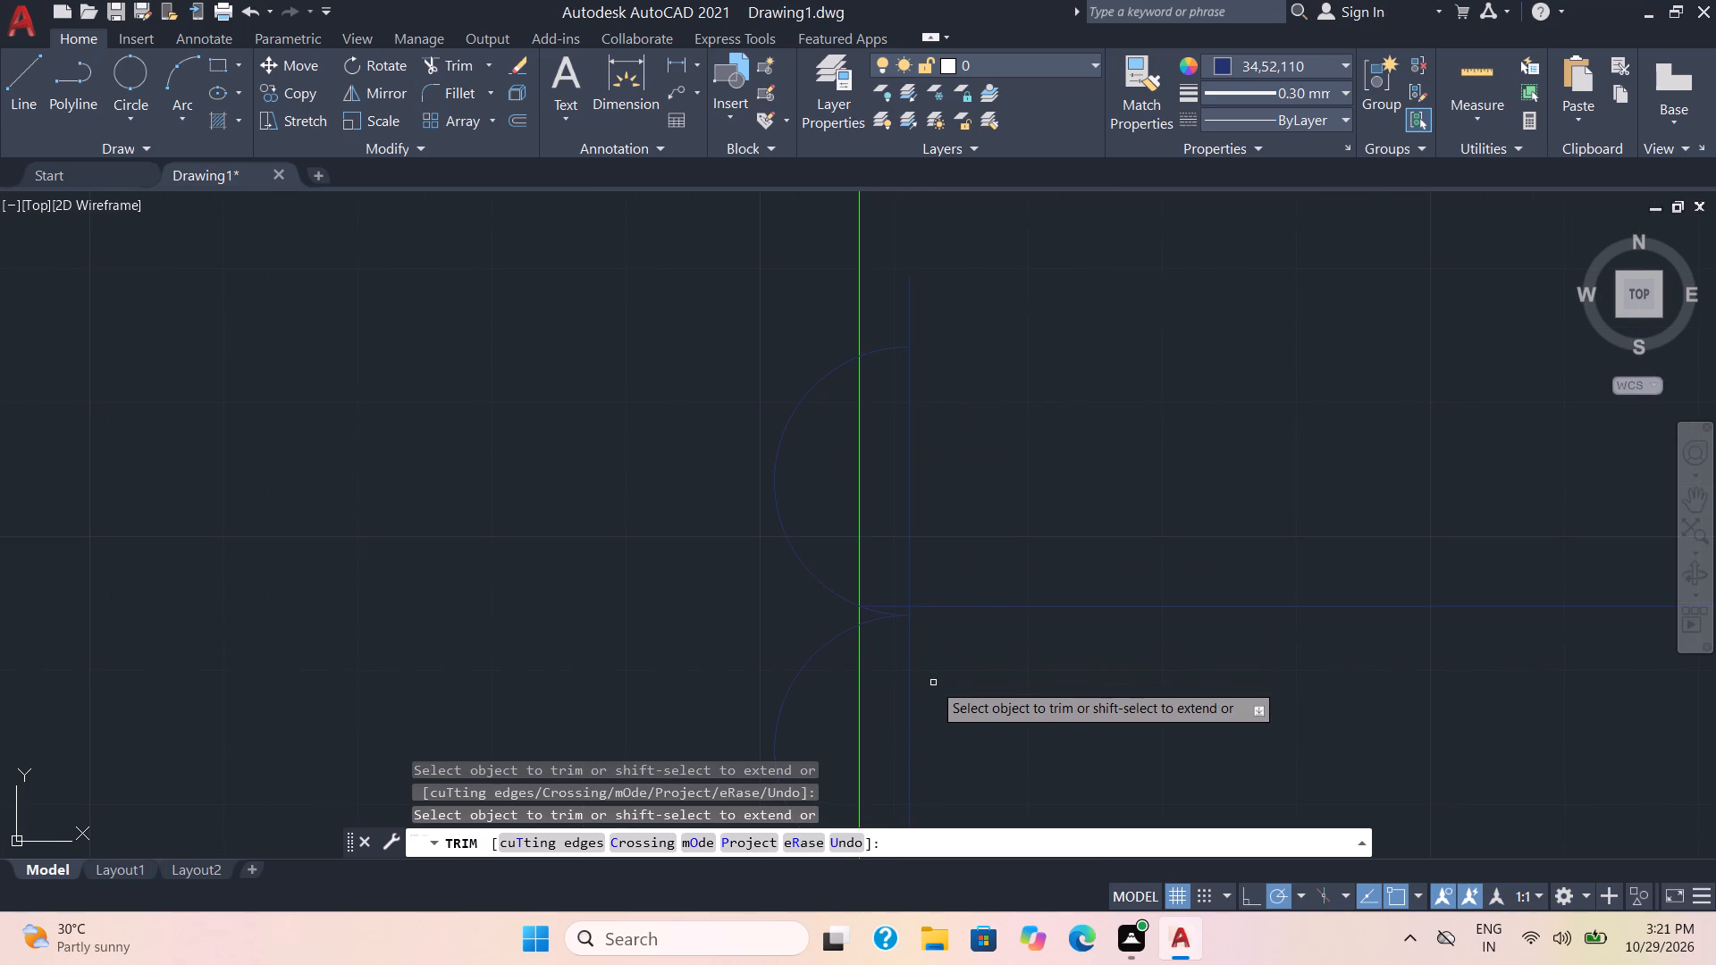
scroll(933, 683, down, 1)
middle_drag(925, 719, 918, 592)
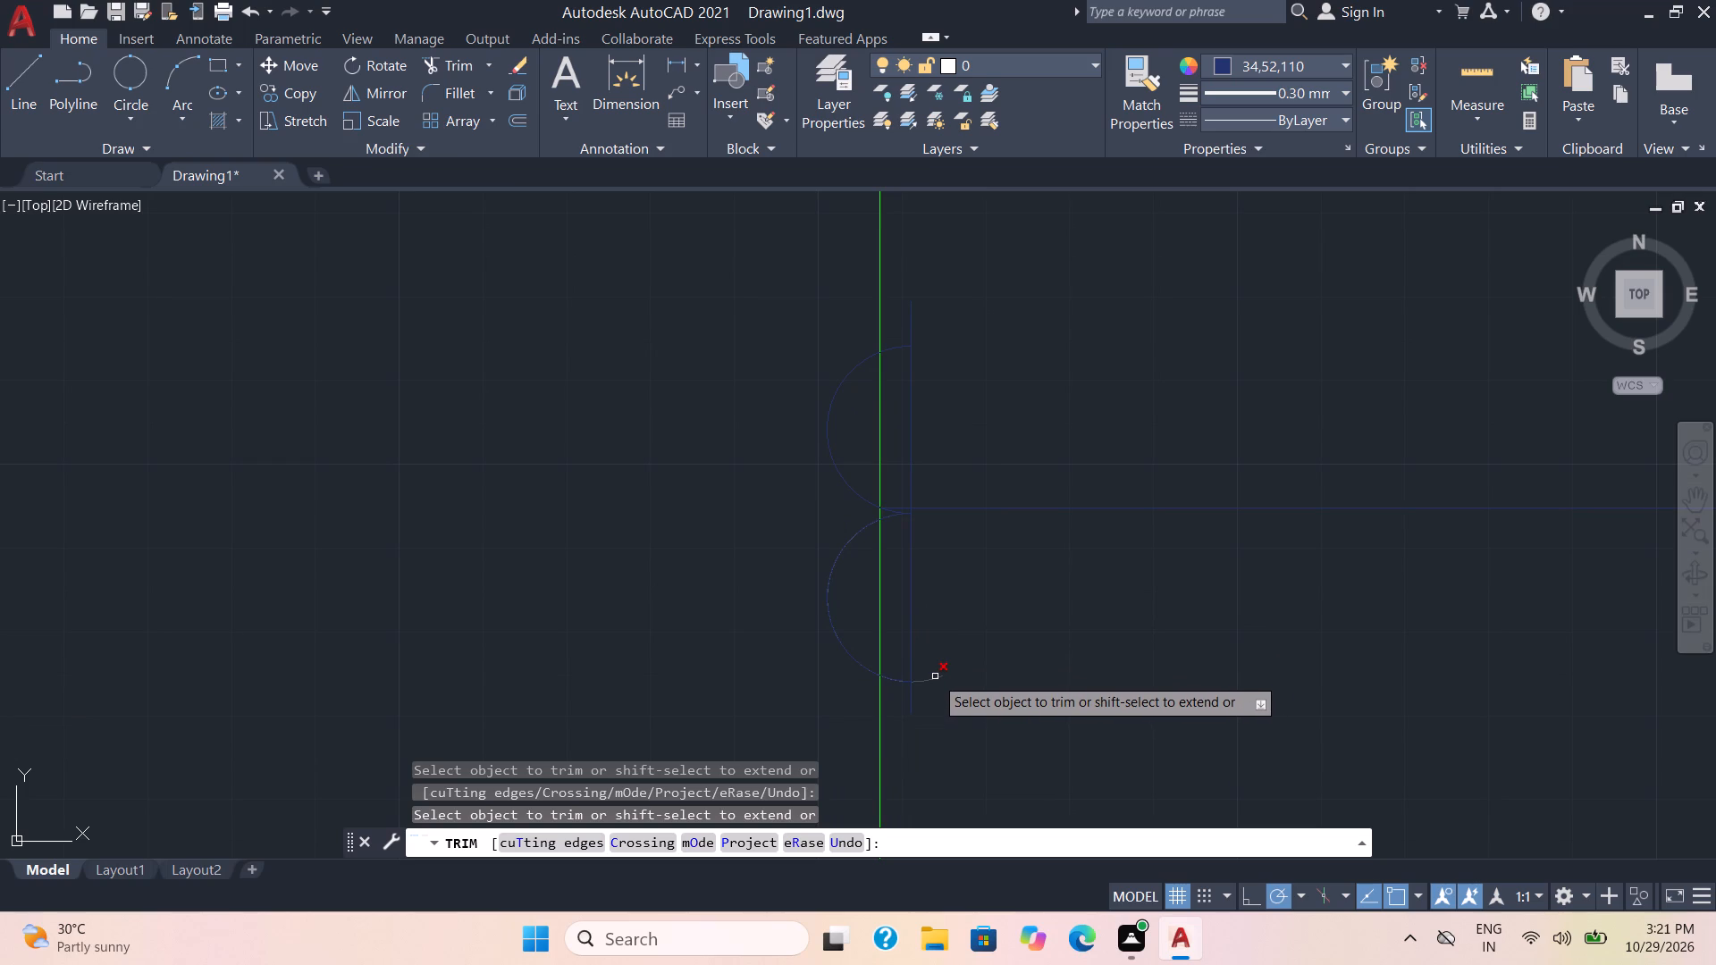
scroll(935, 683, up, 1)
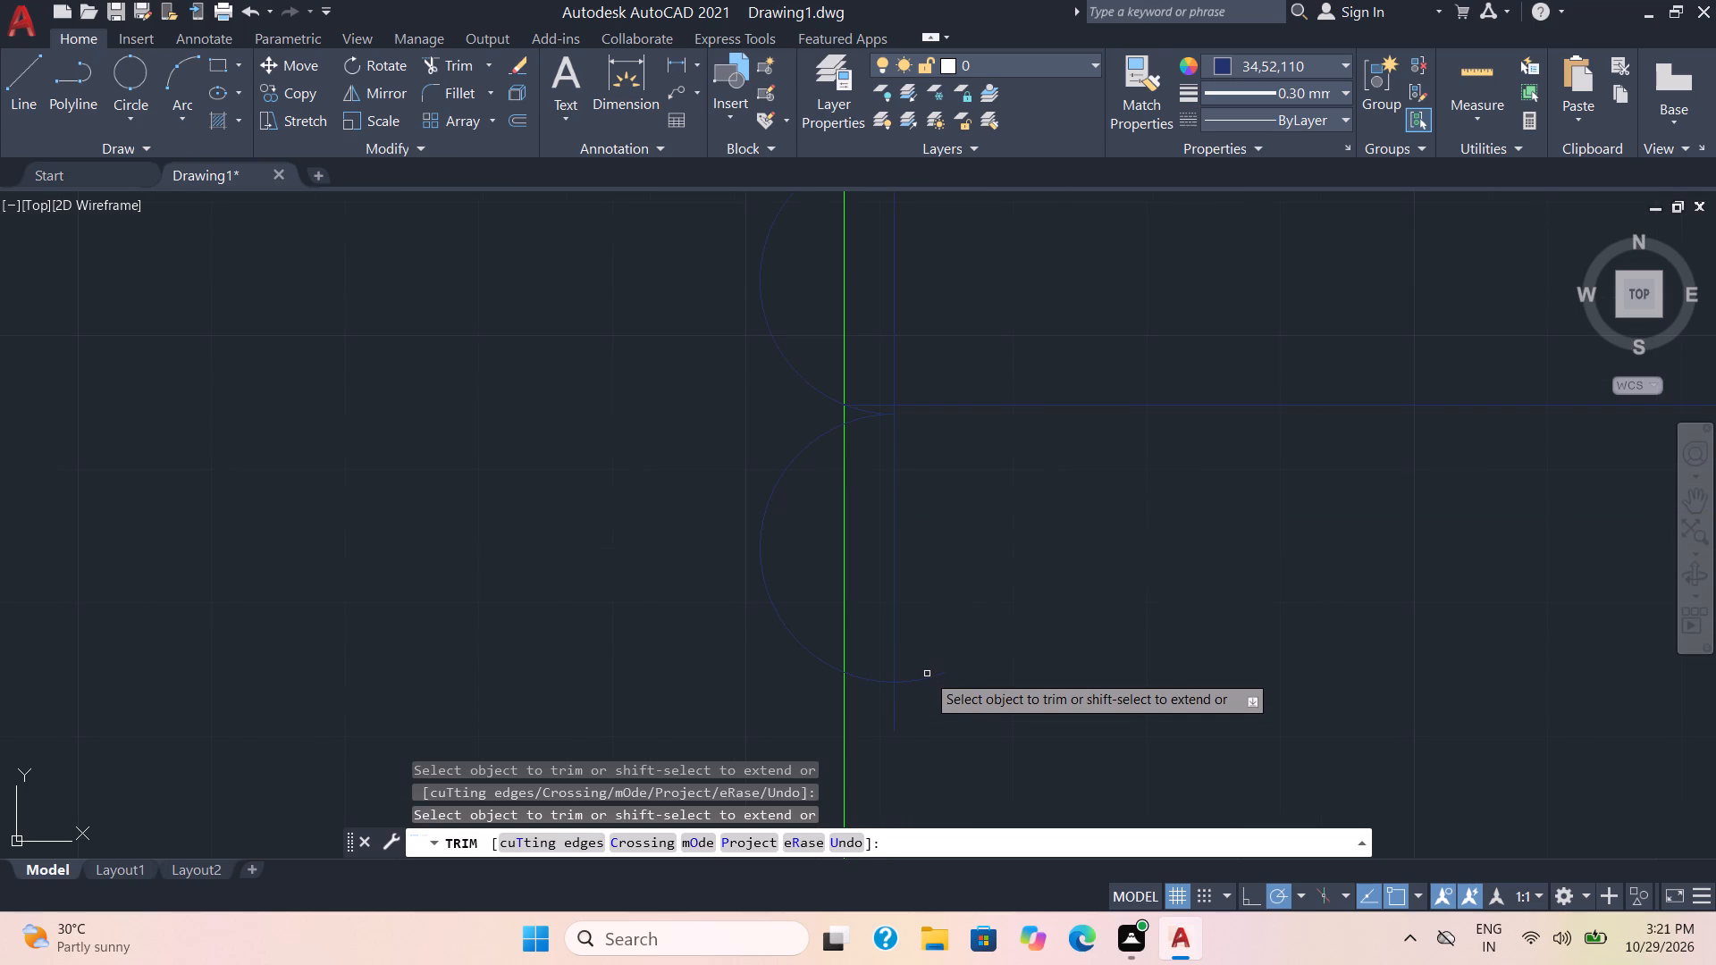
click(927, 678)
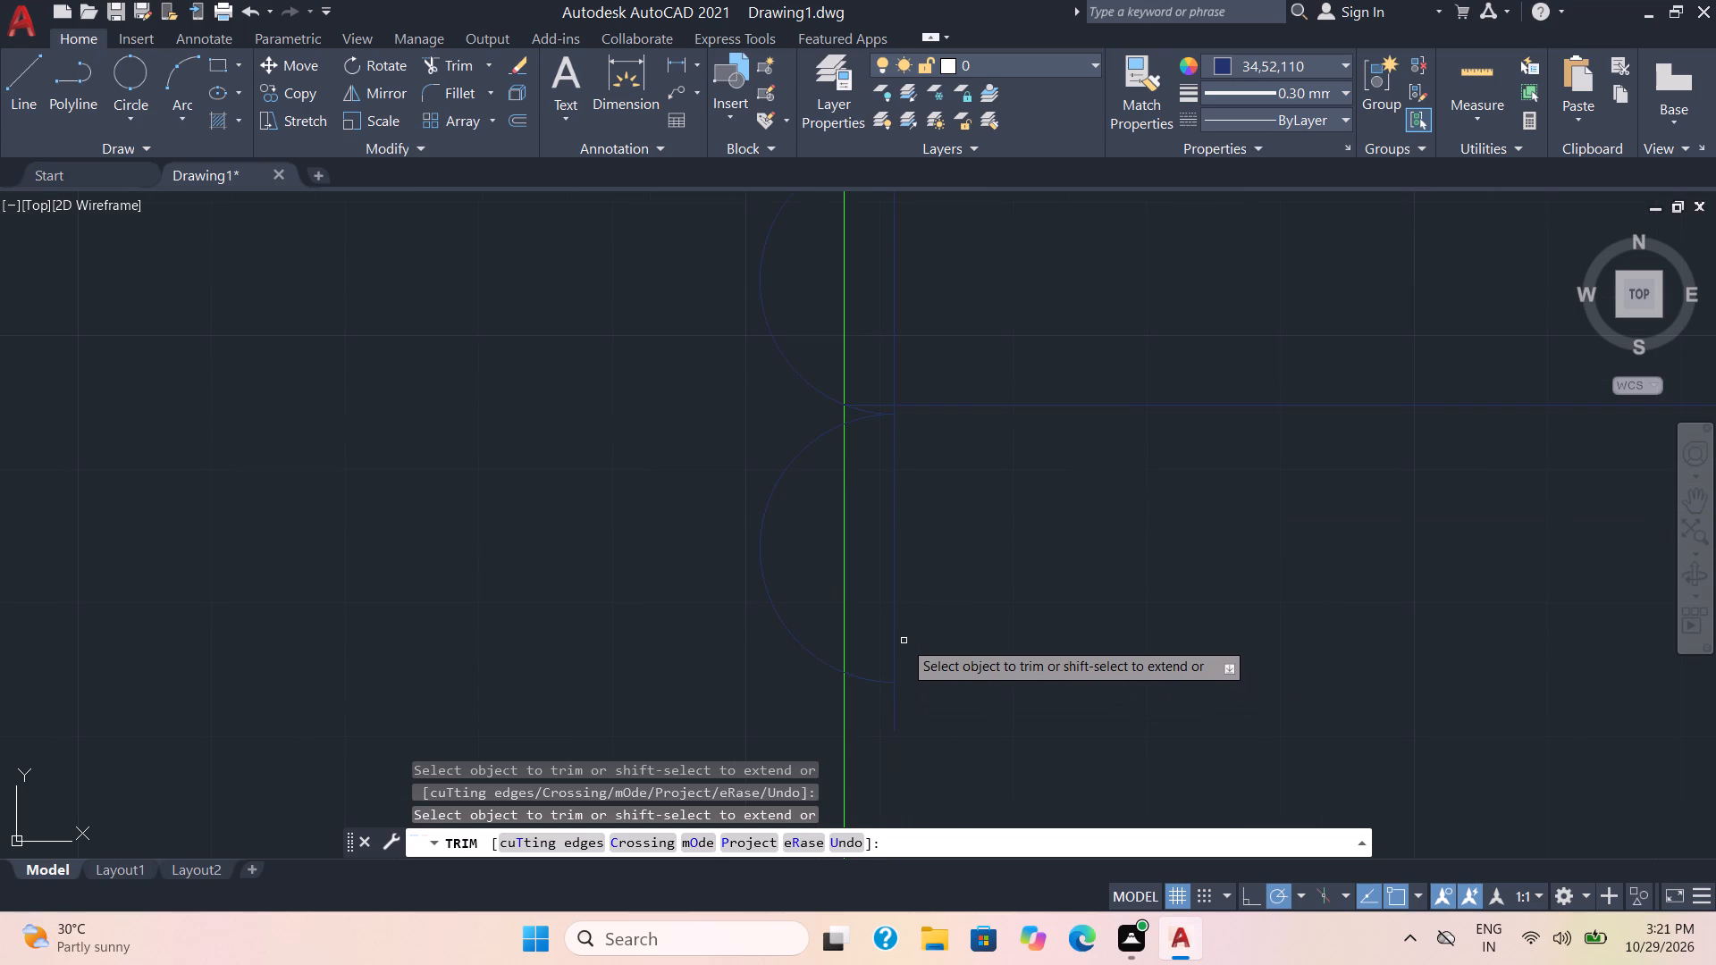
key(space)
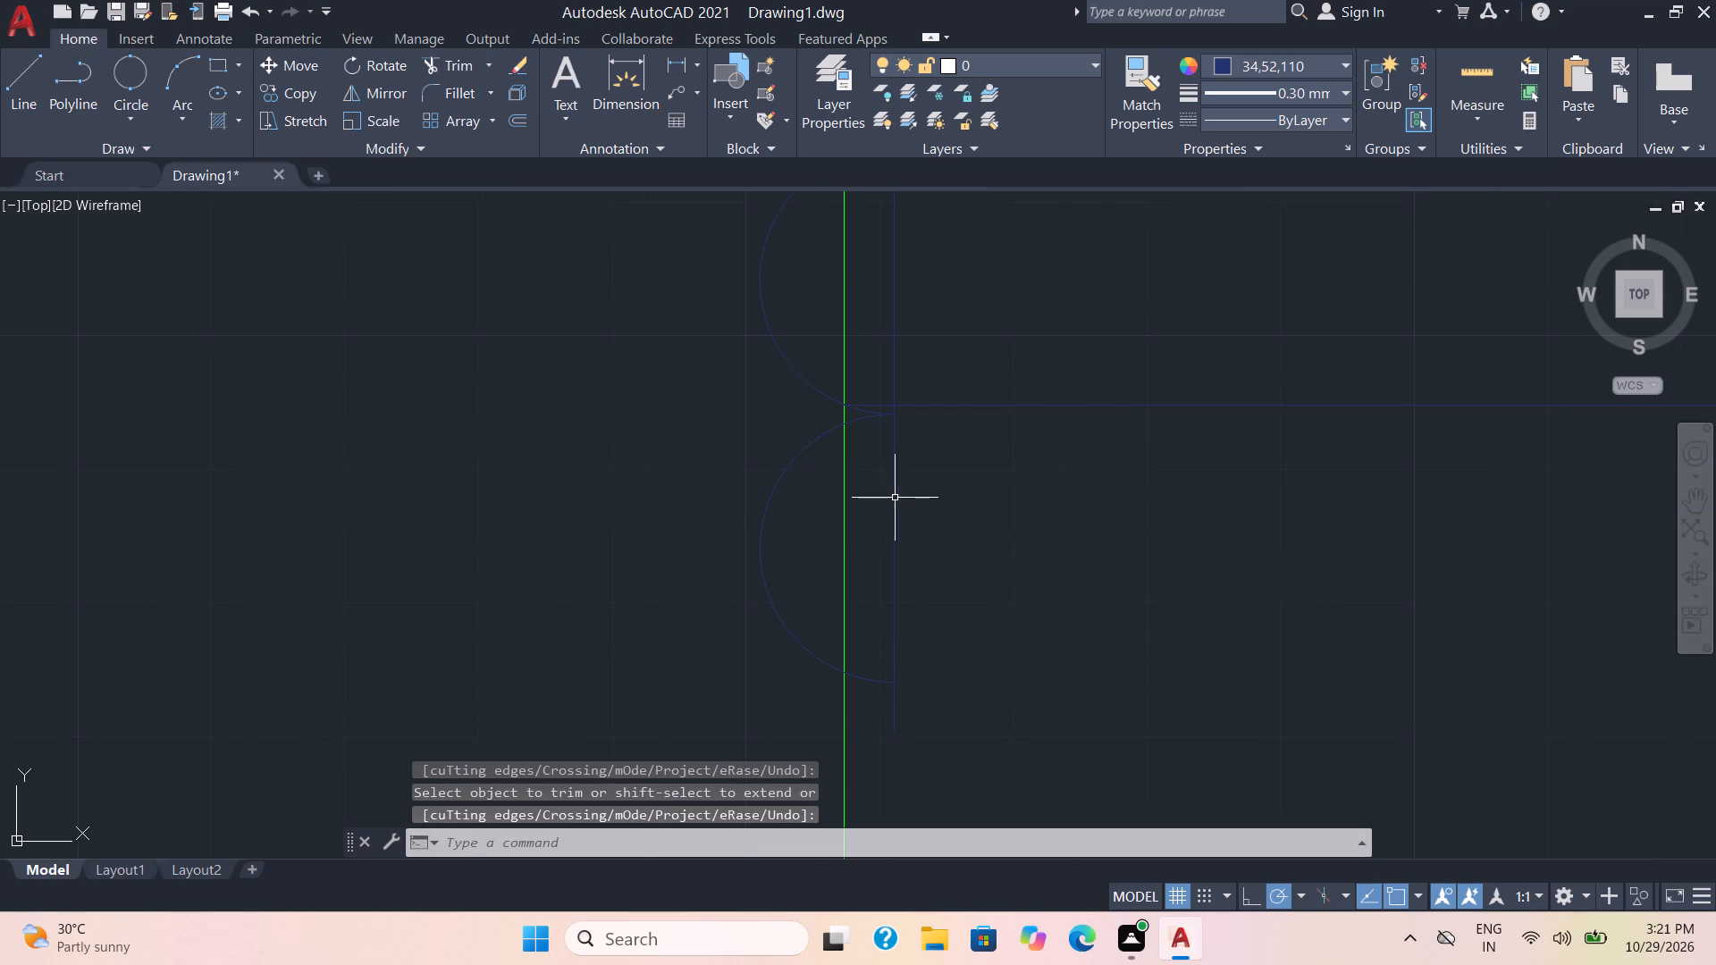
Delete the short vertical line that joins the ends of the two stacked semicircles.
click(899, 496)
click(886, 526)
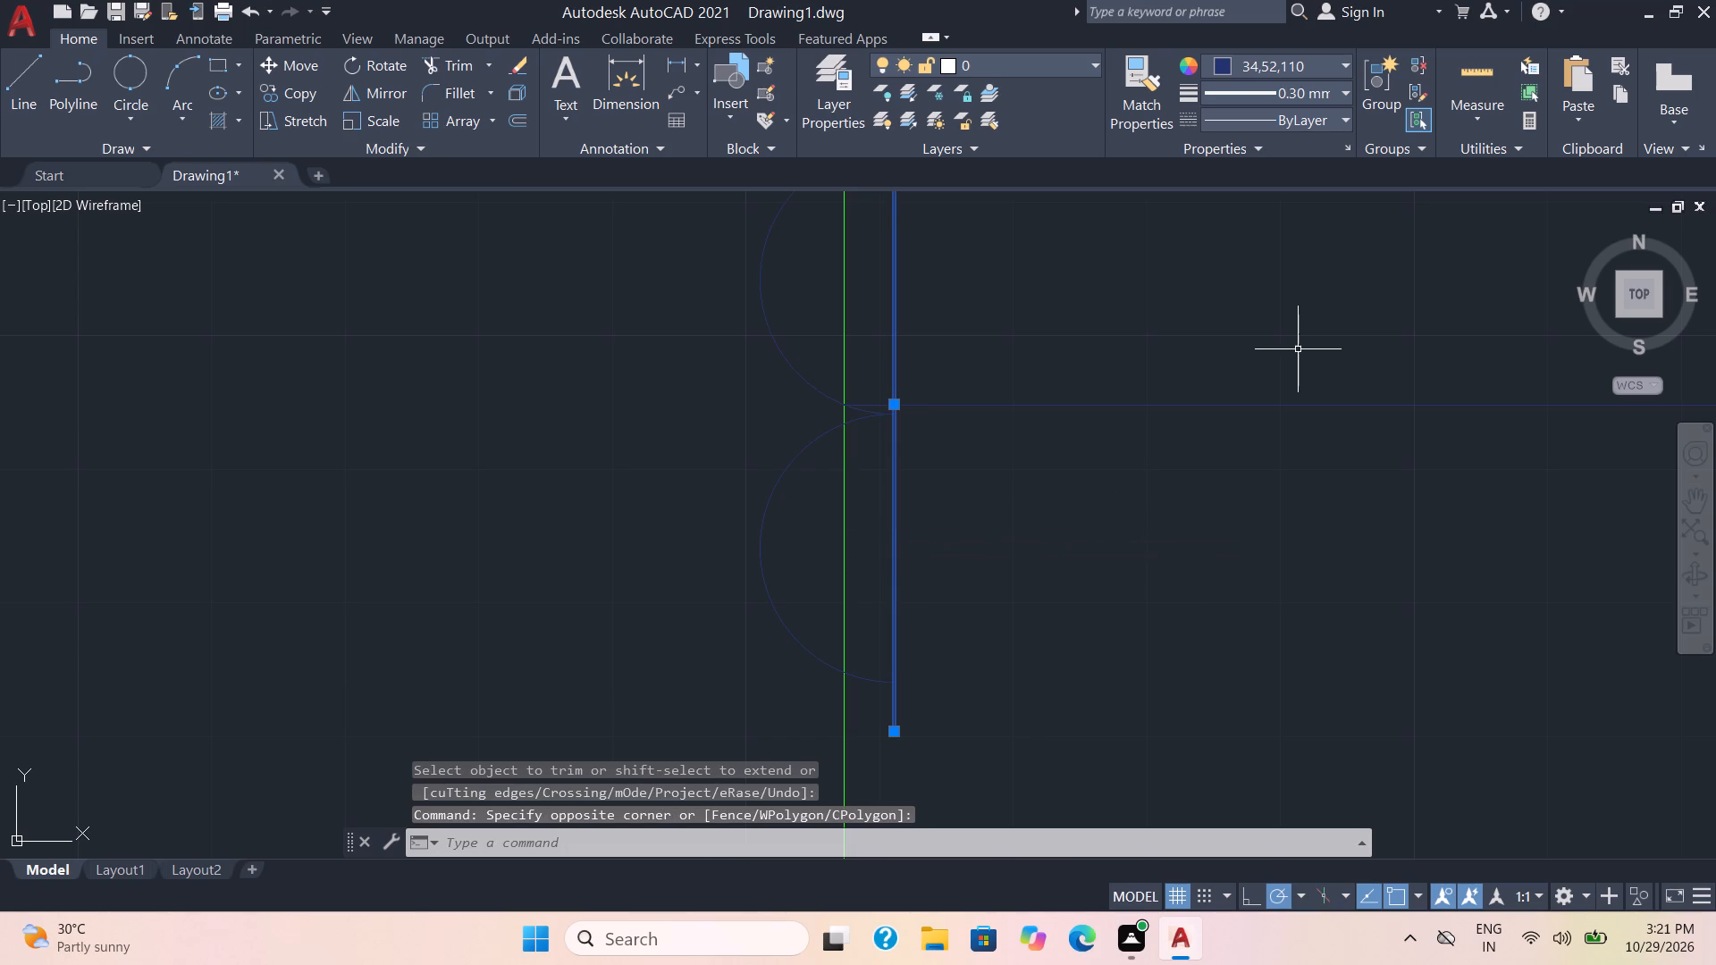
key(Delete)
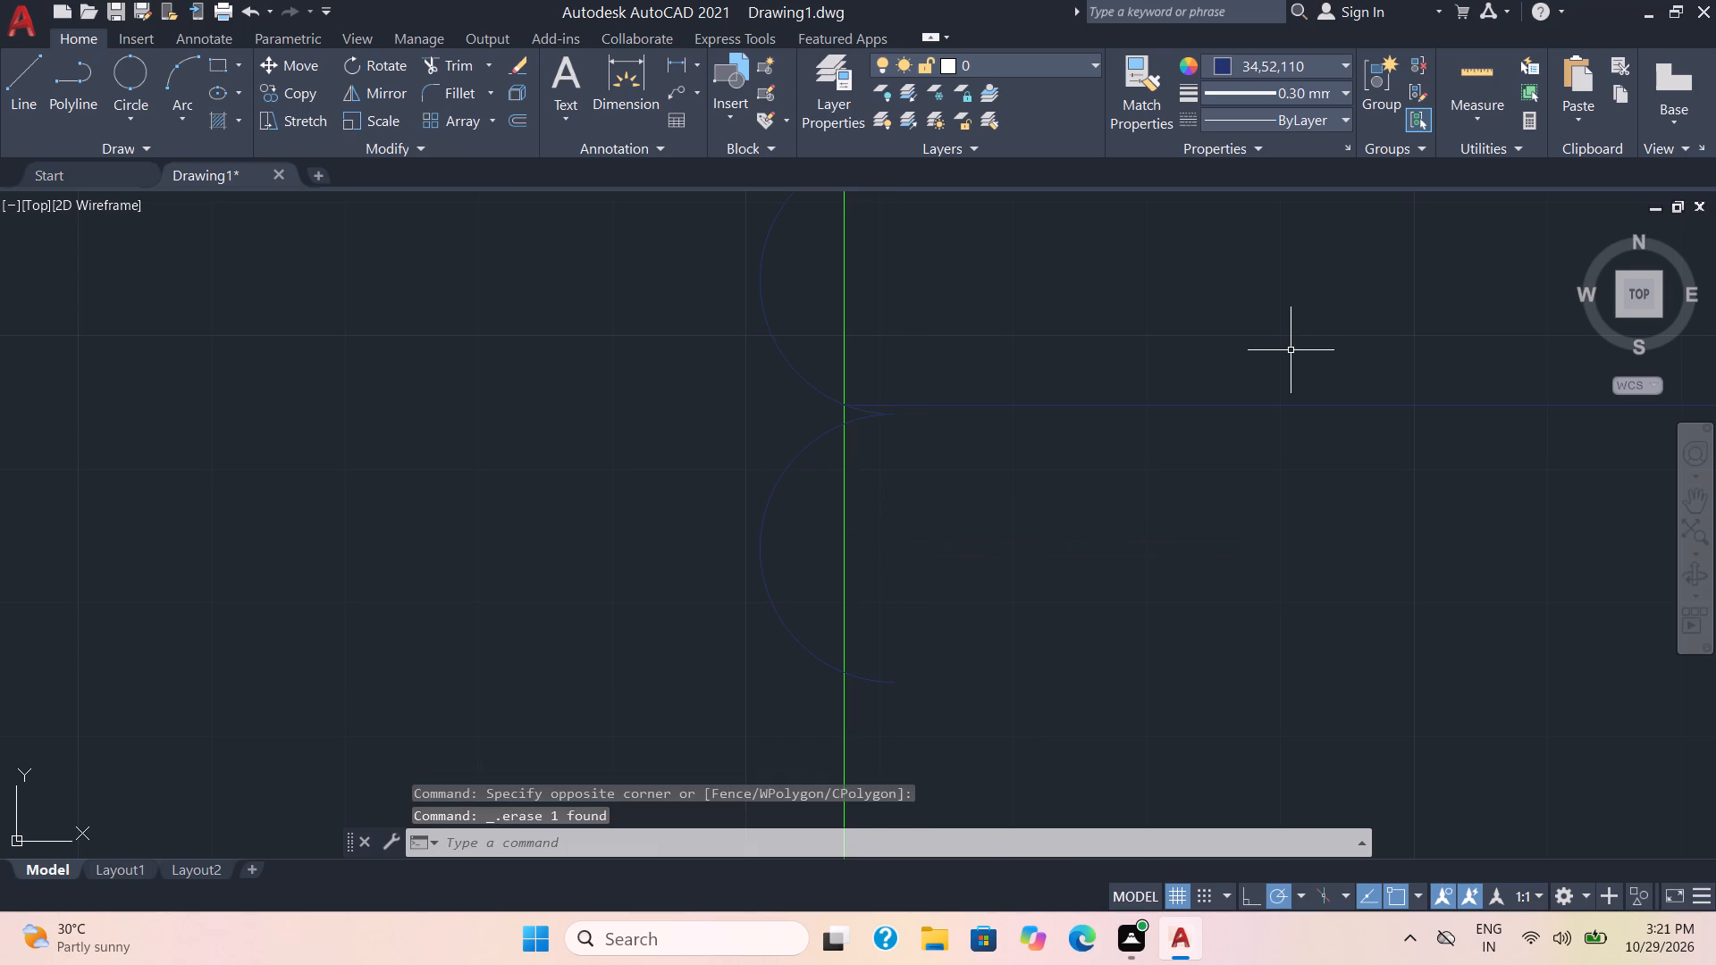
Move the two semicircles up about 0.04 mm together so that their meeting point lies on the horizontal branch line.
click(870, 416)
click(812, 388)
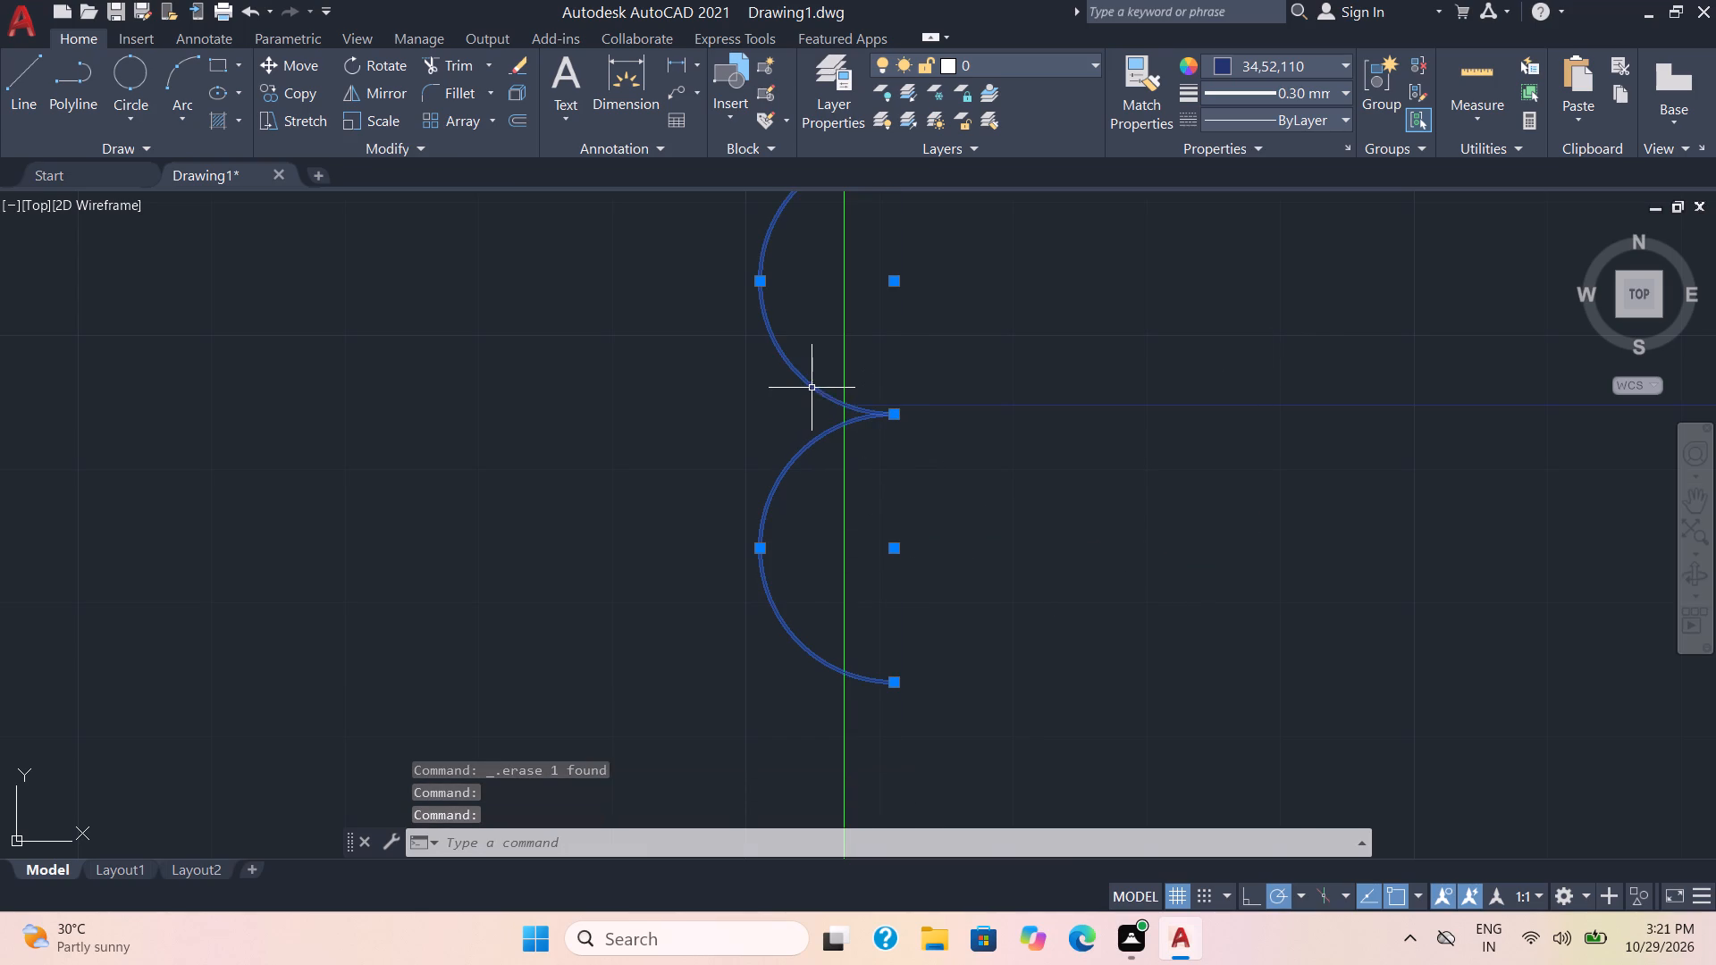
click(296, 63)
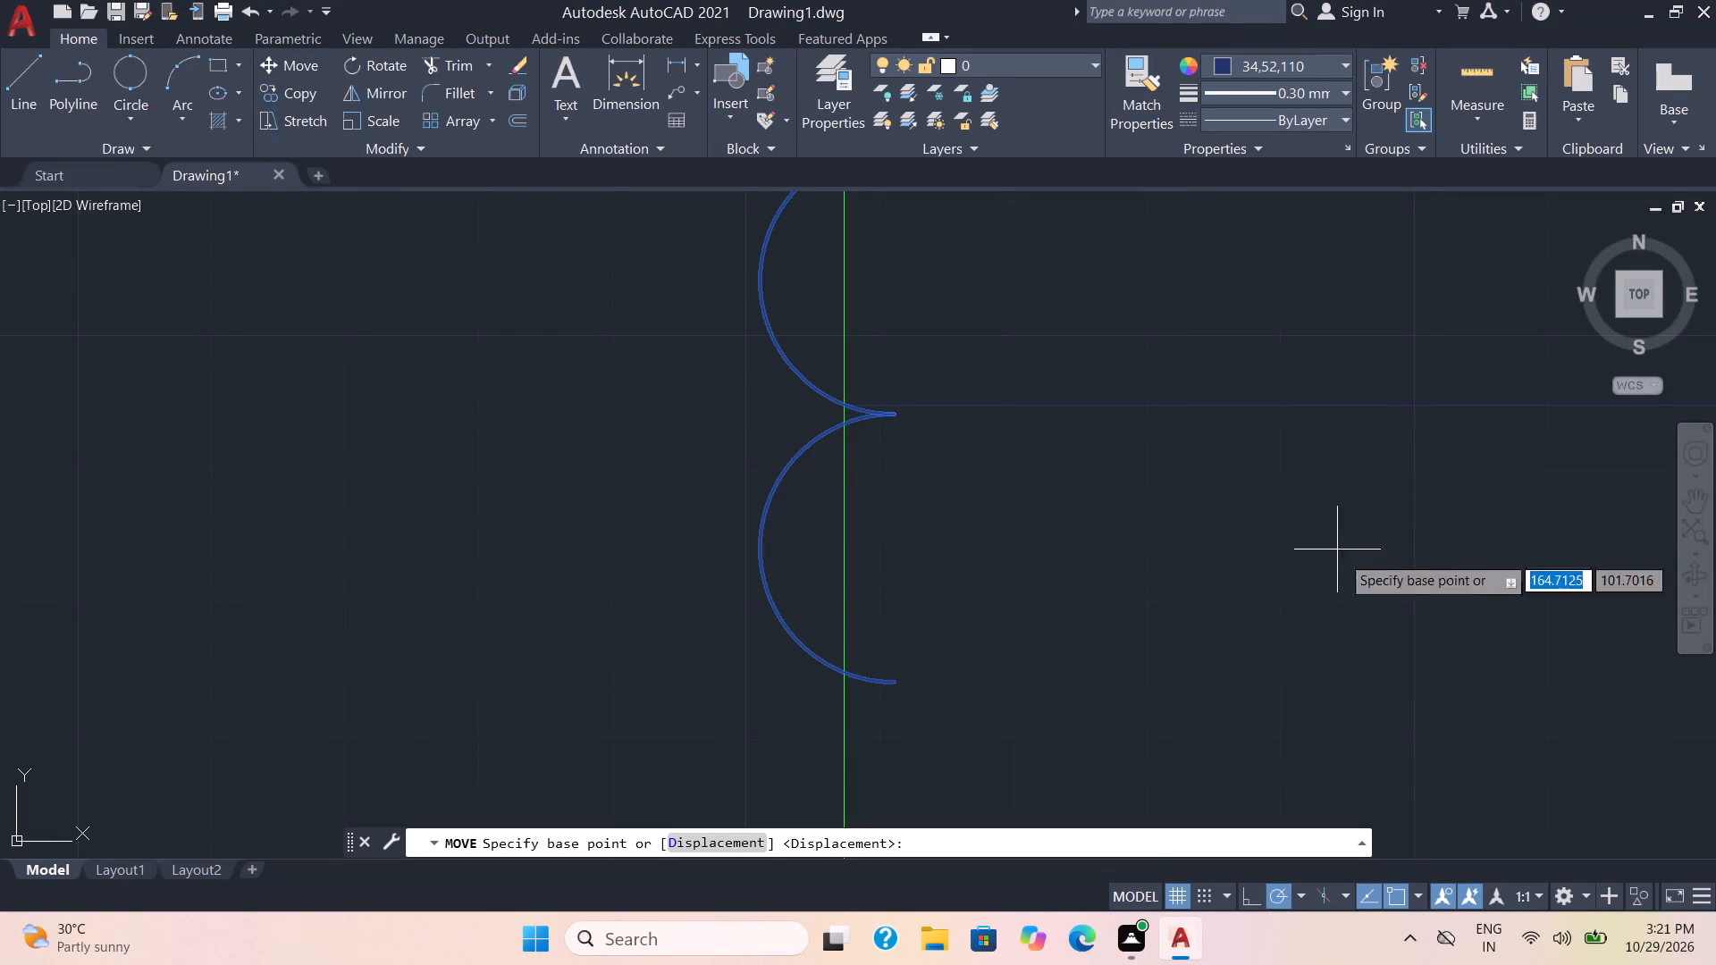
scroll(900, 447, up, 2)
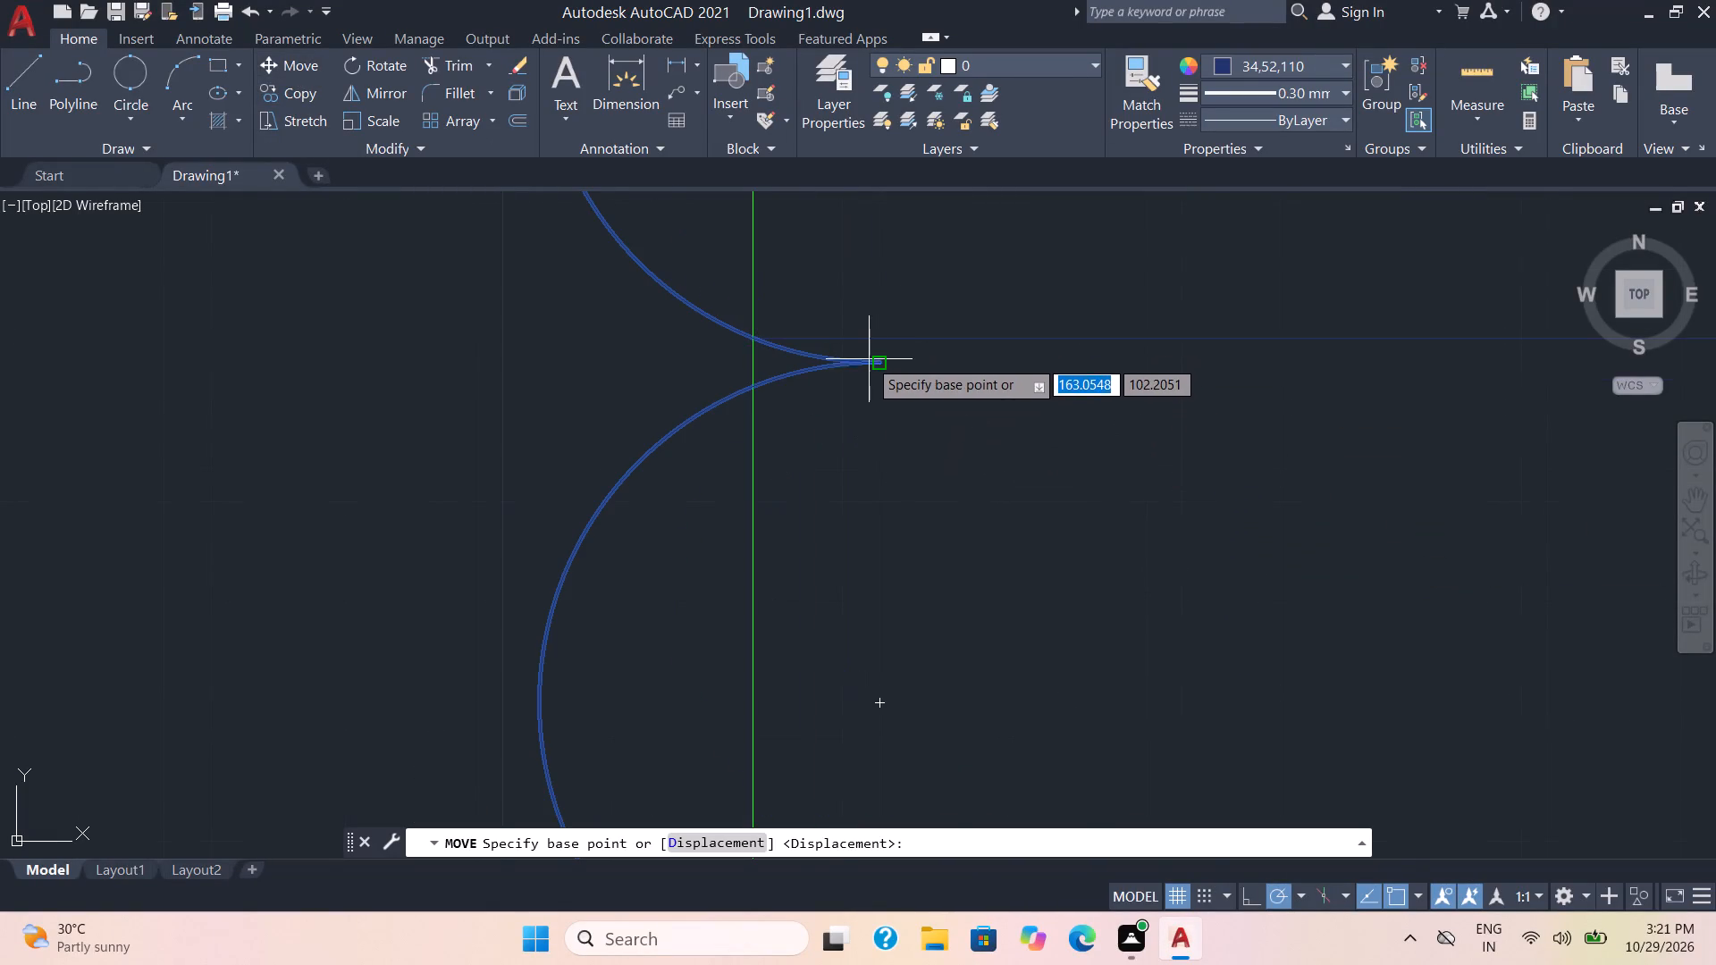
click(873, 362)
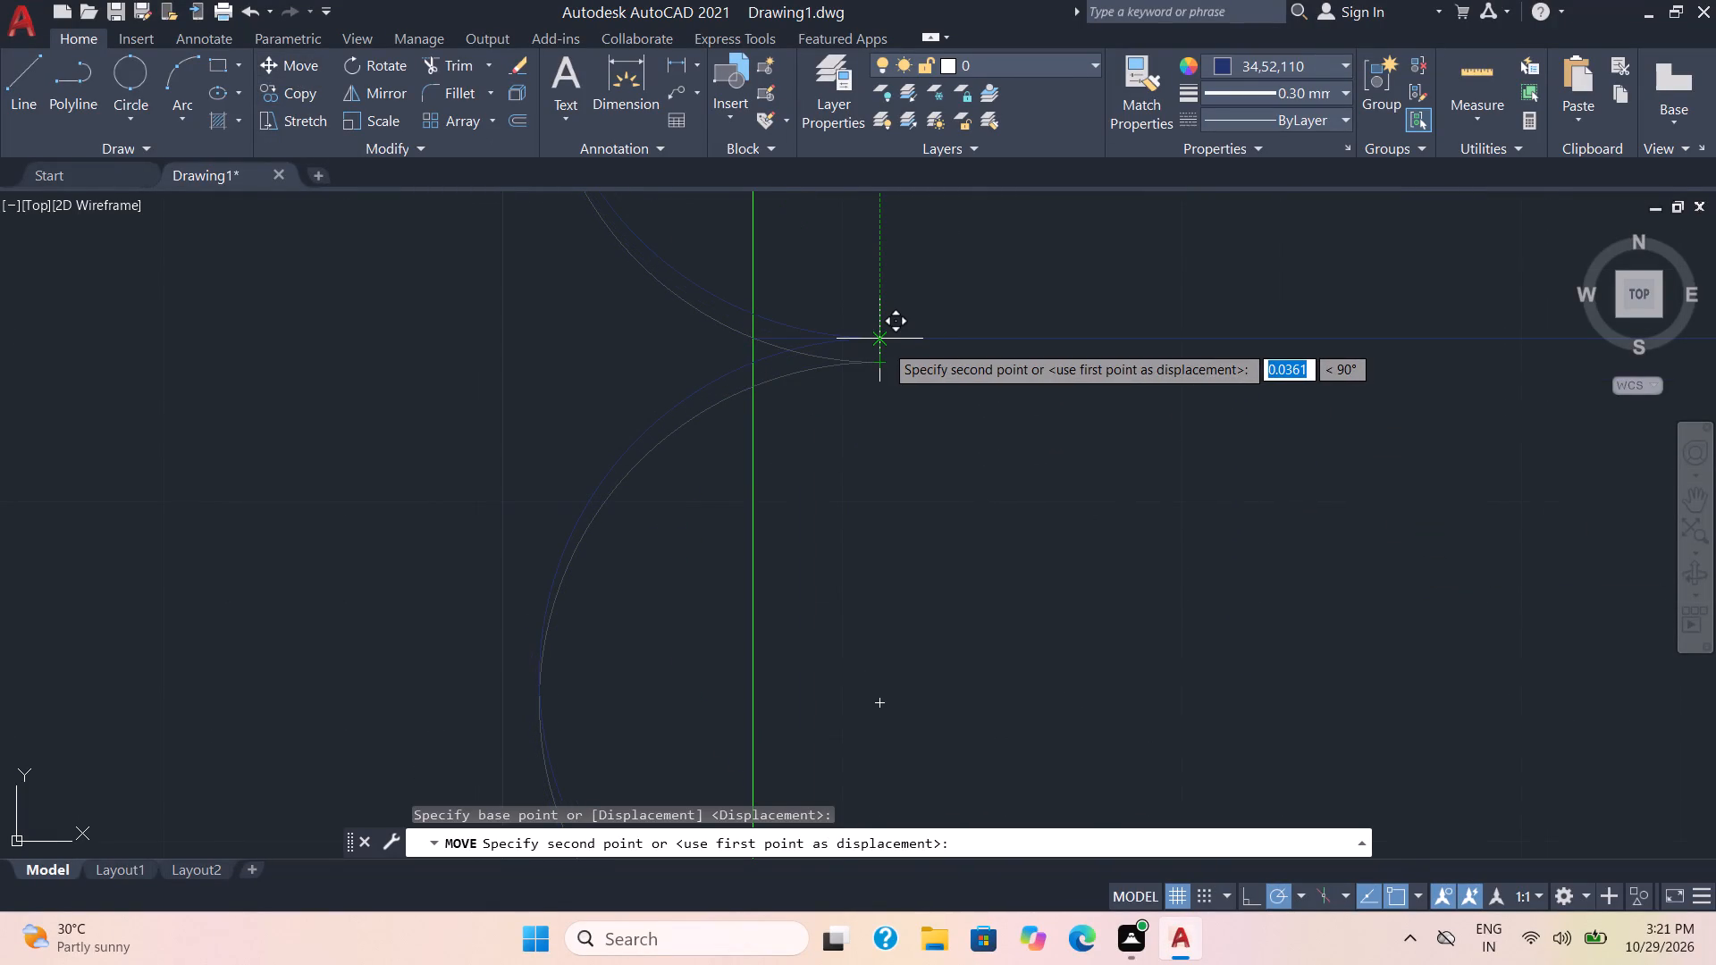
click(886, 343)
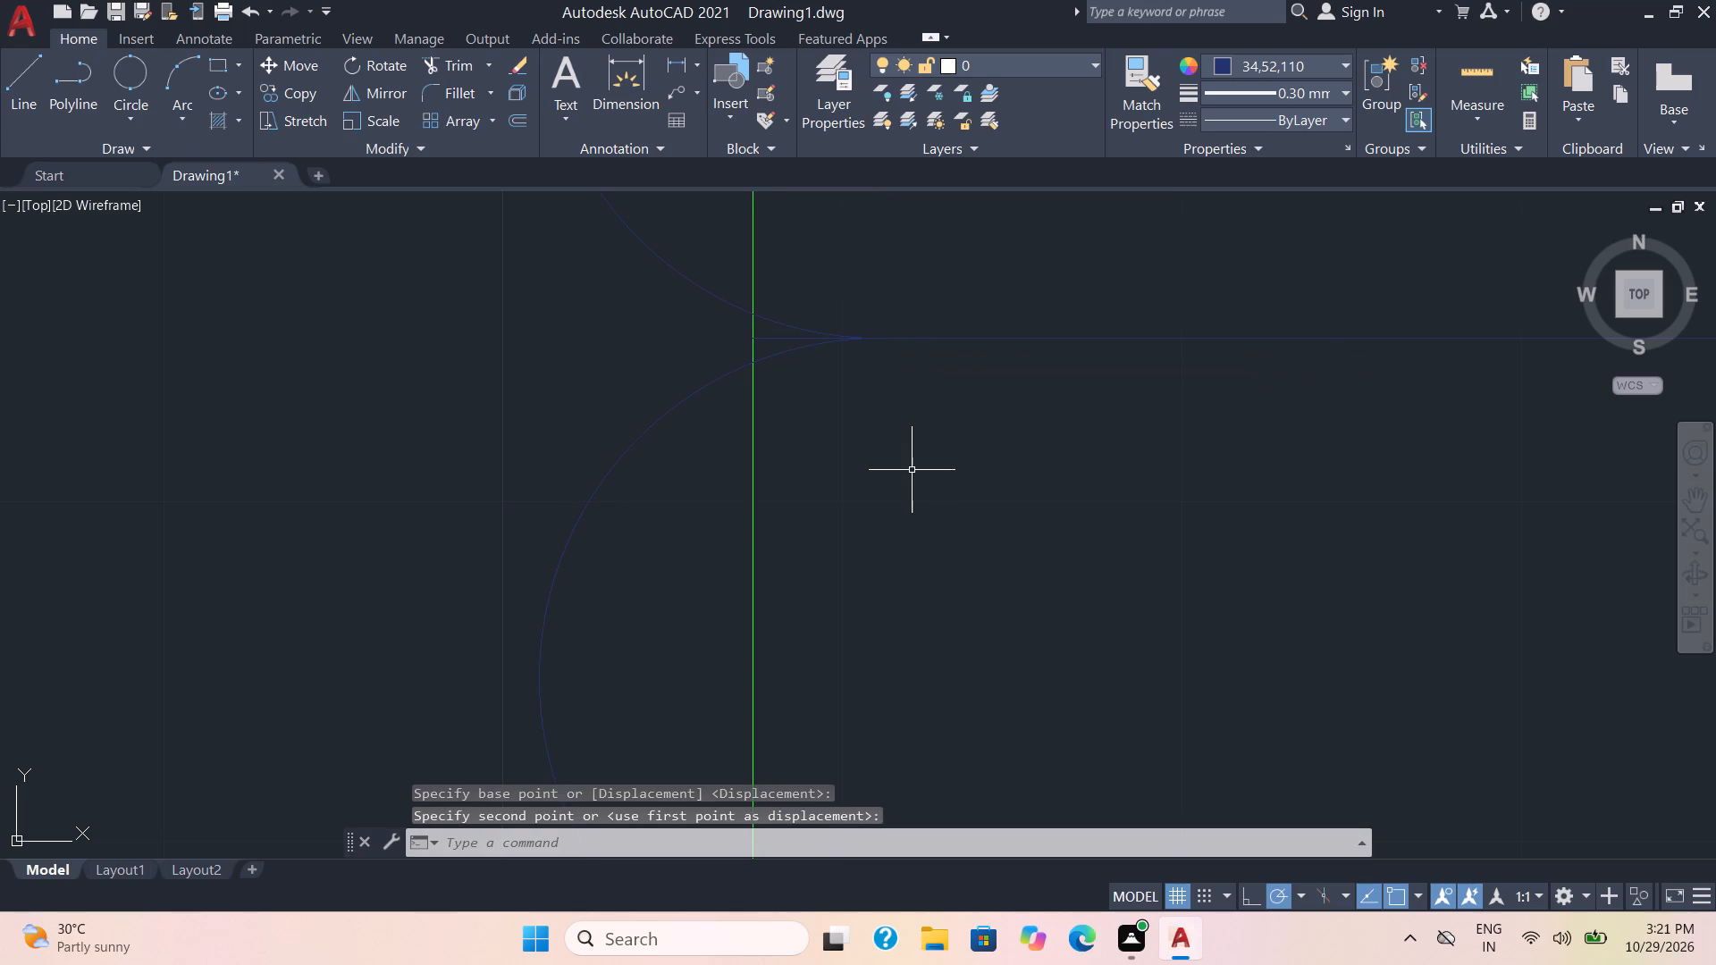
Set the current drawing colour to index colour Blue.
scroll(908, 474, down, 2)
scroll(906, 477, up, 2)
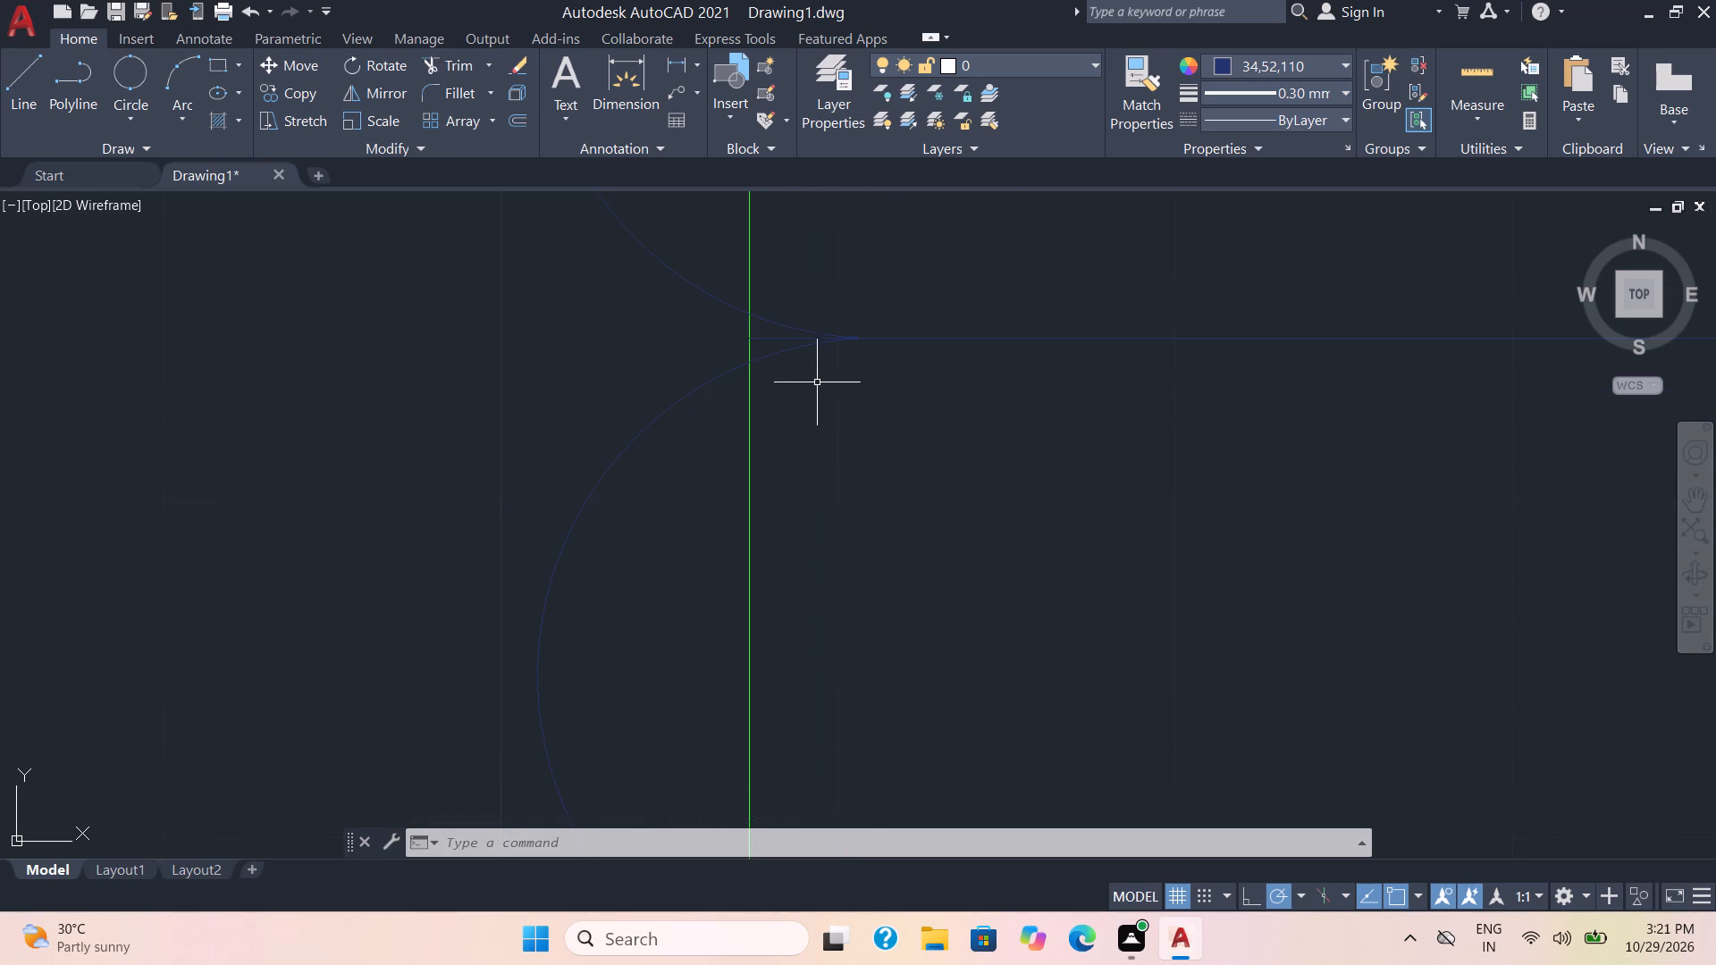
scroll(888, 440, down, 2)
scroll(970, 556, down, 2)
scroll(994, 625, down, 1)
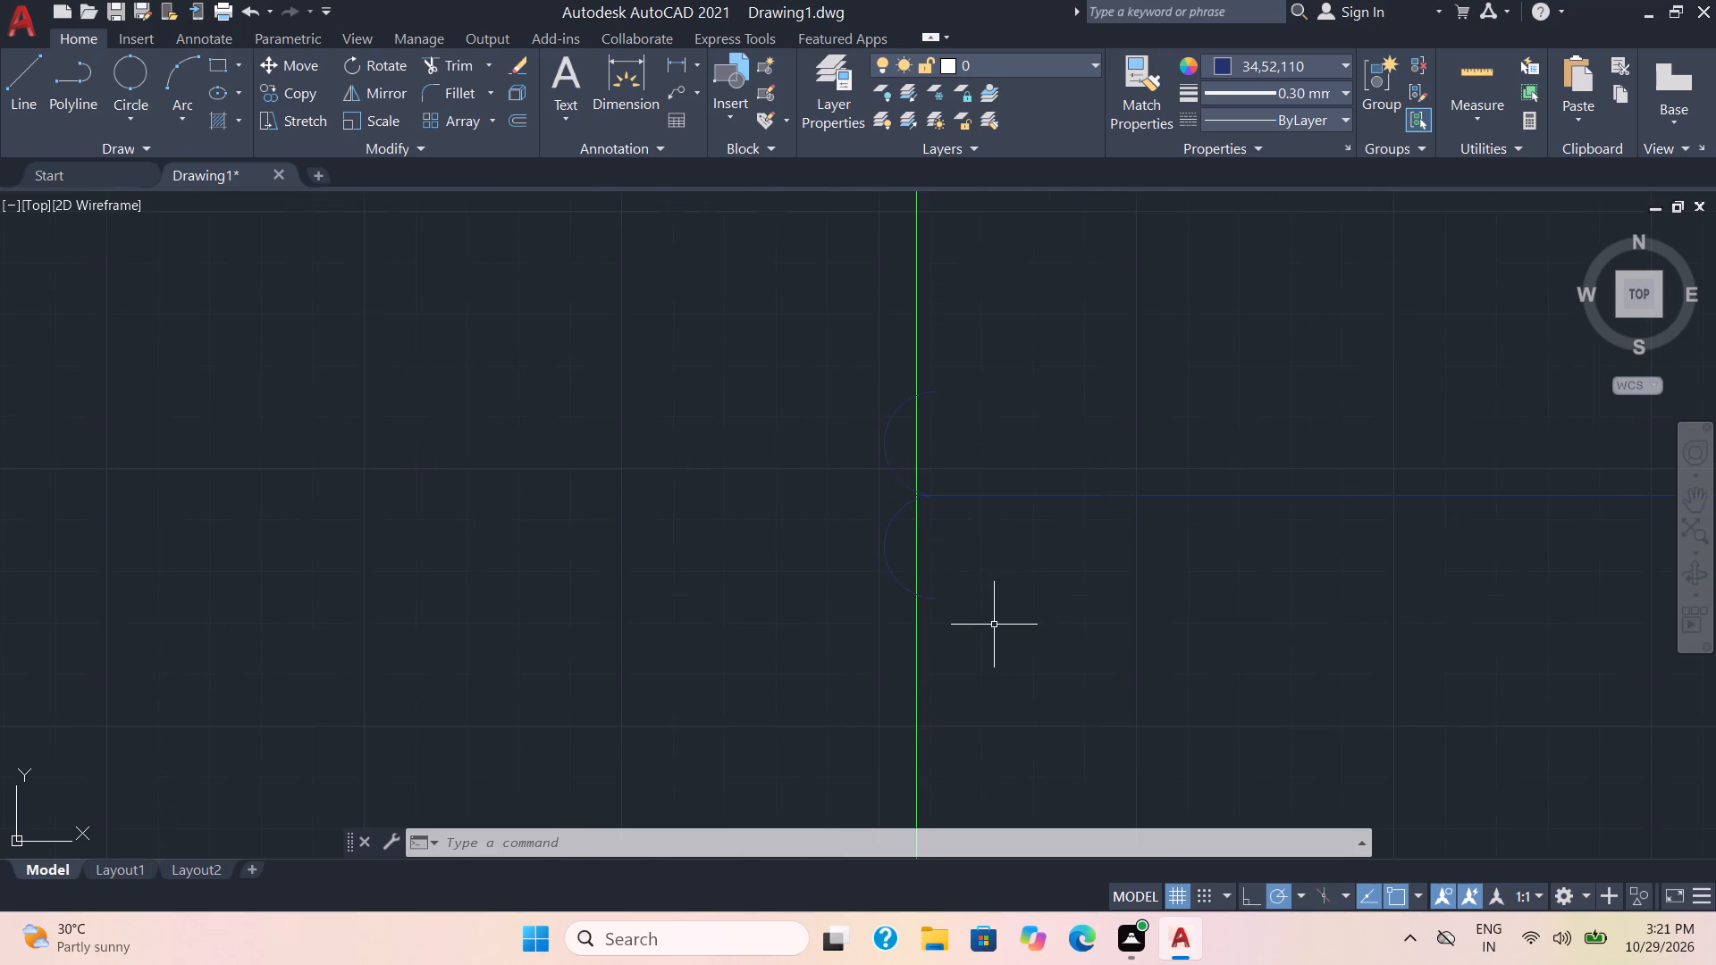
scroll(994, 625, down, 1)
middle_drag(1031, 691, 801, 392)
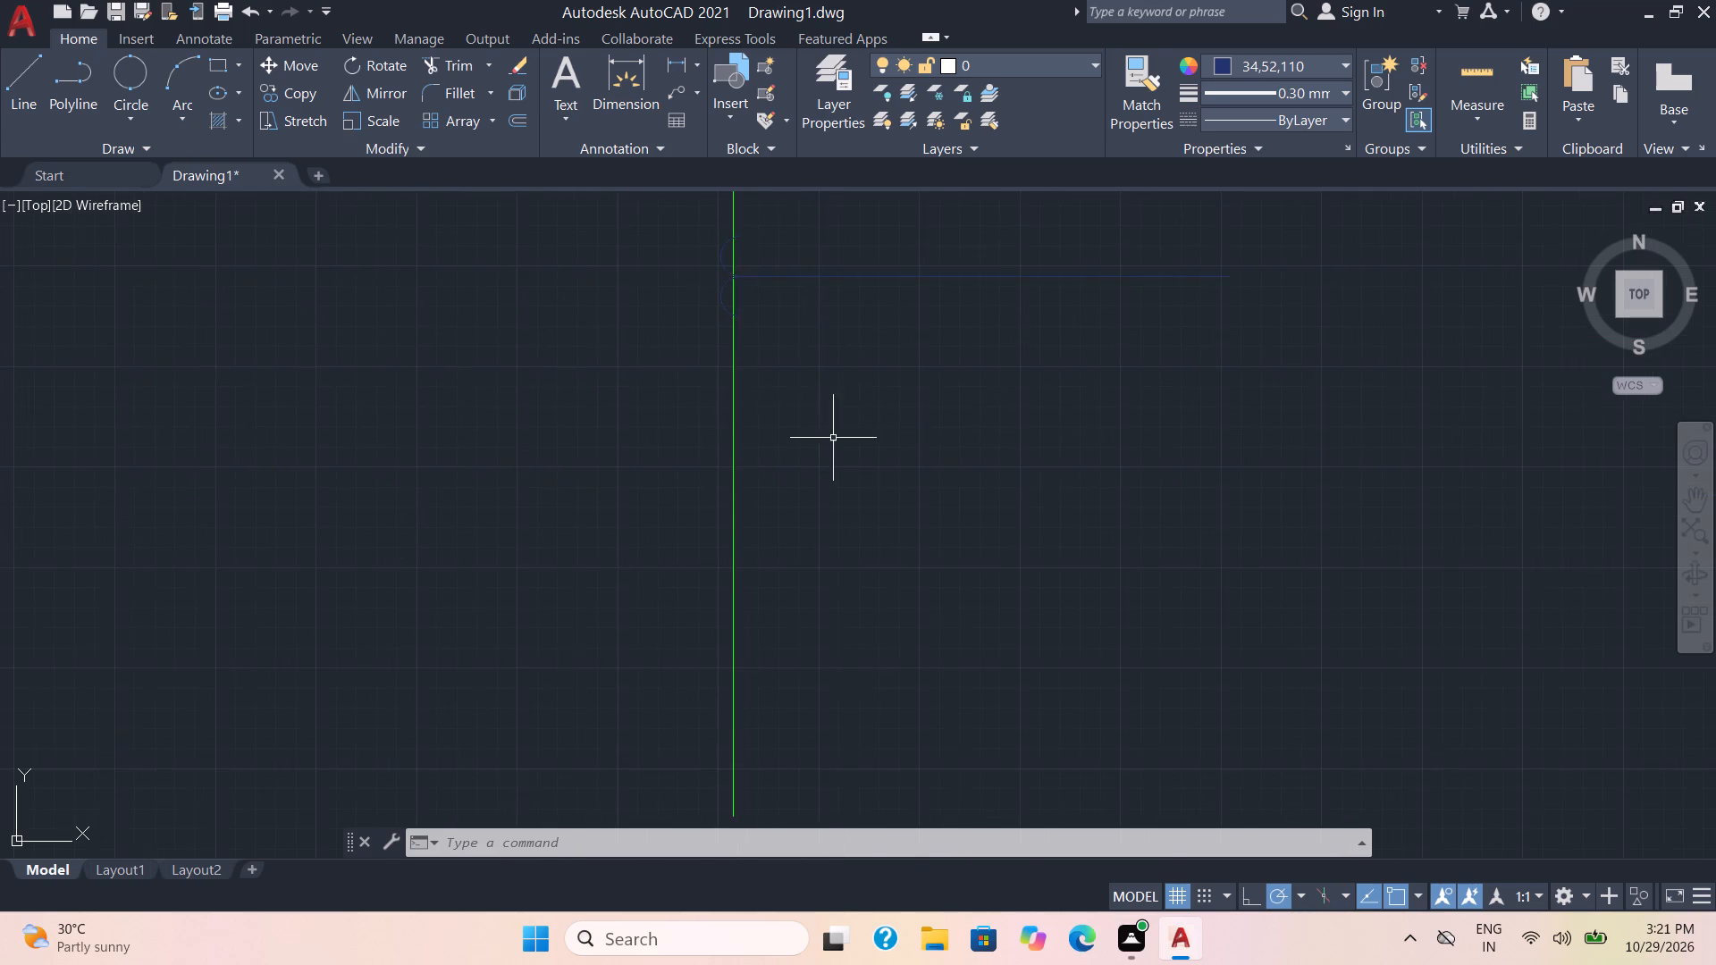
scroll(836, 441, down, 2)
middle_drag(903, 473, 833, 657)
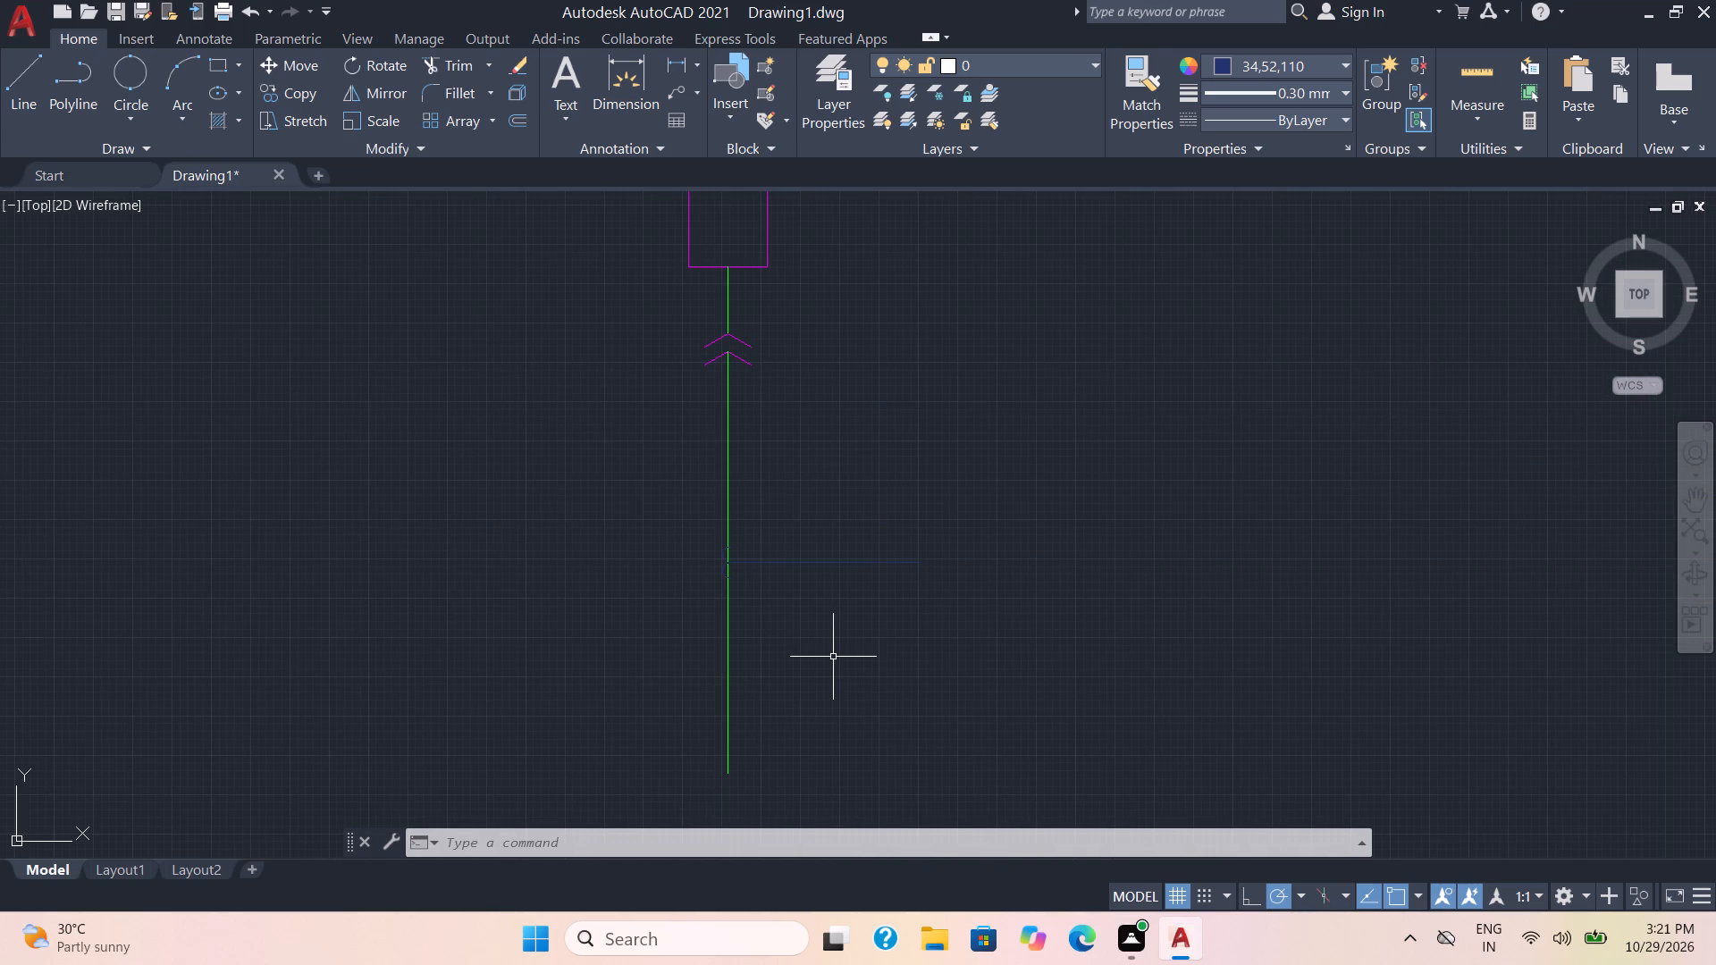
click(1326, 66)
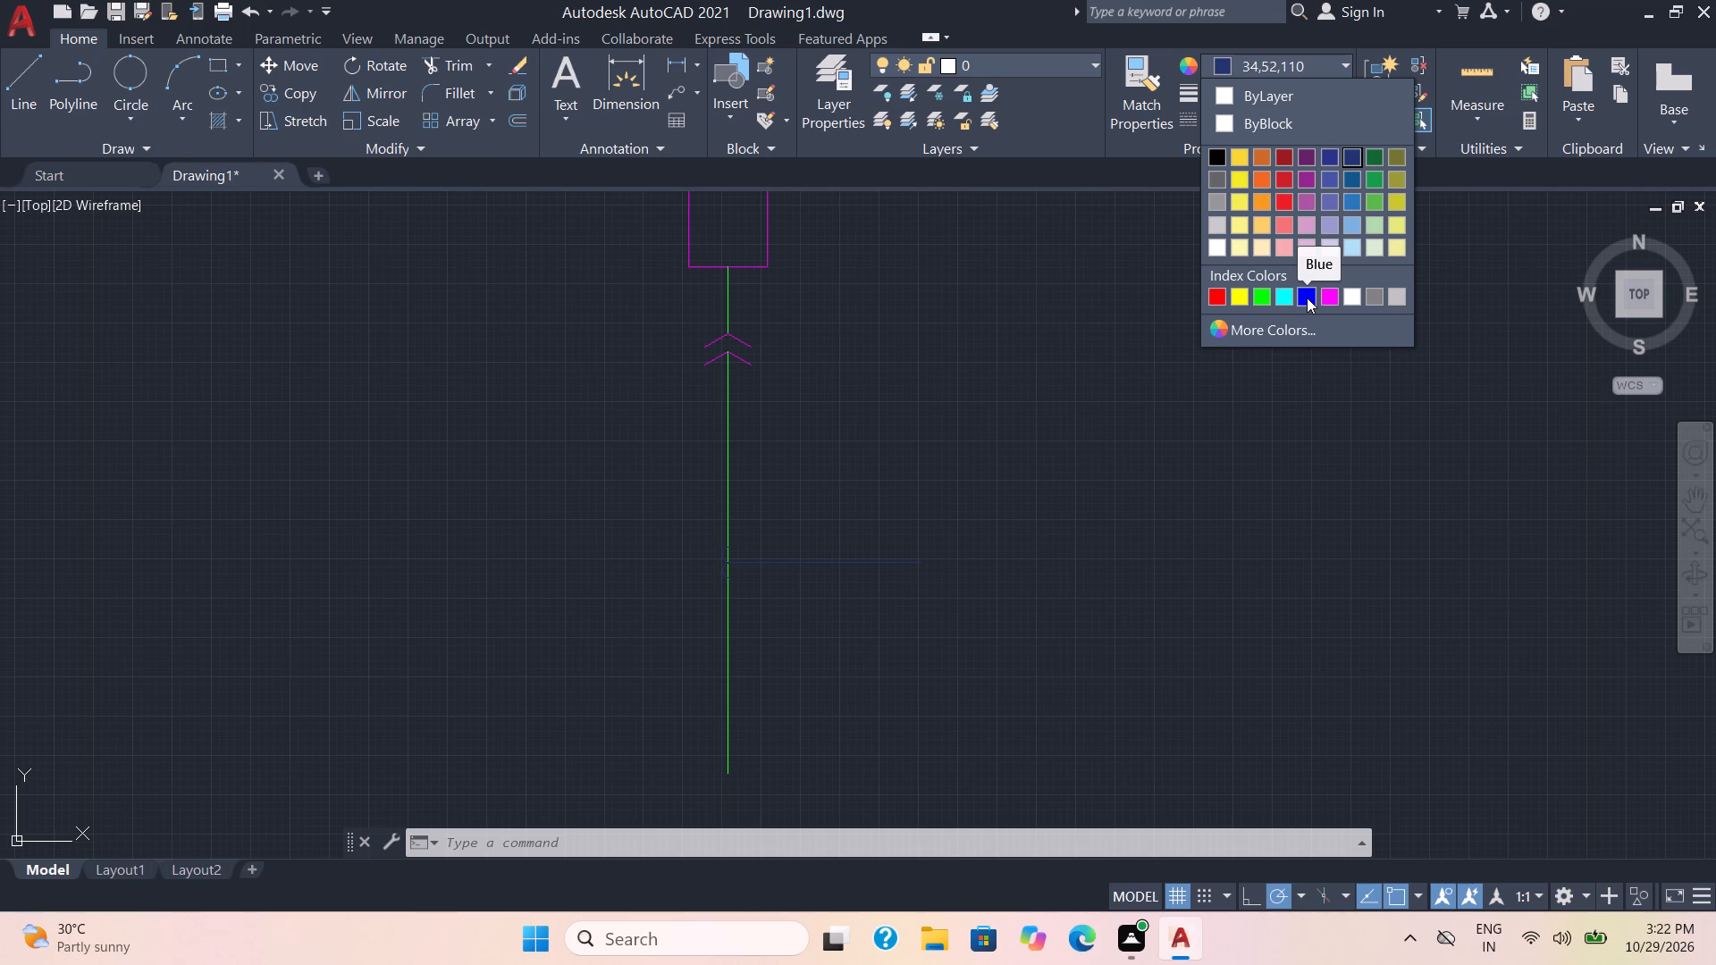
click(1307, 298)
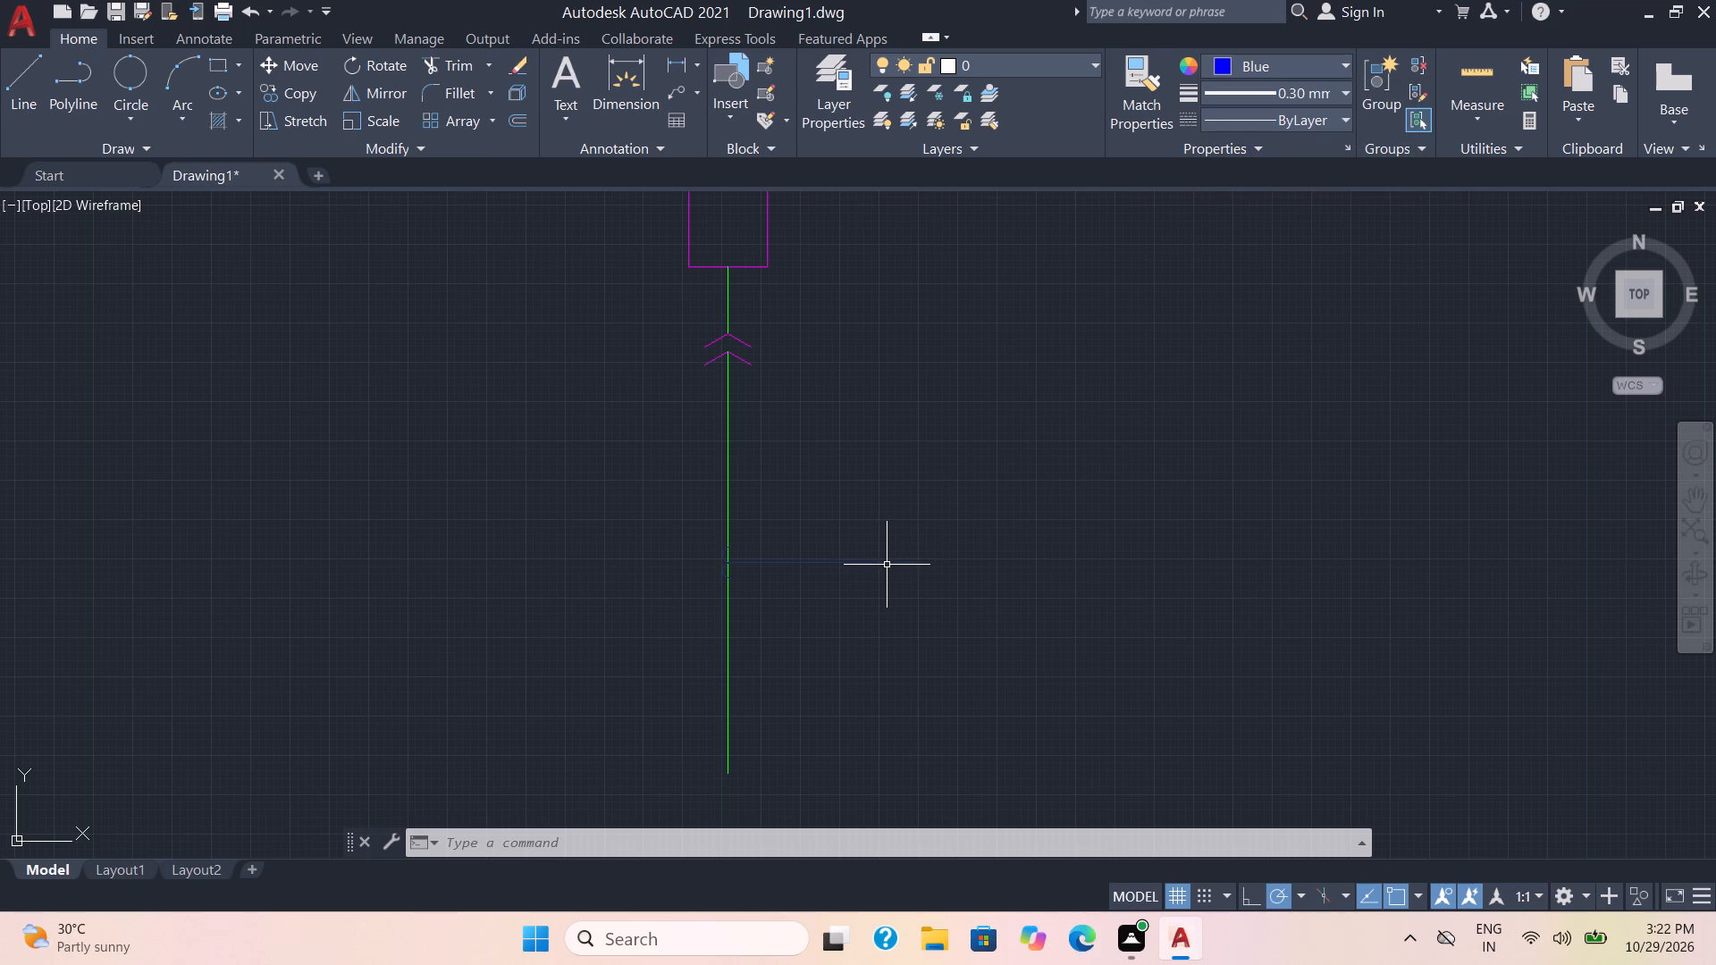
Change the colour of the horizontal branch line and both semicircles to Blue.
scroll(887, 565, up, 3)
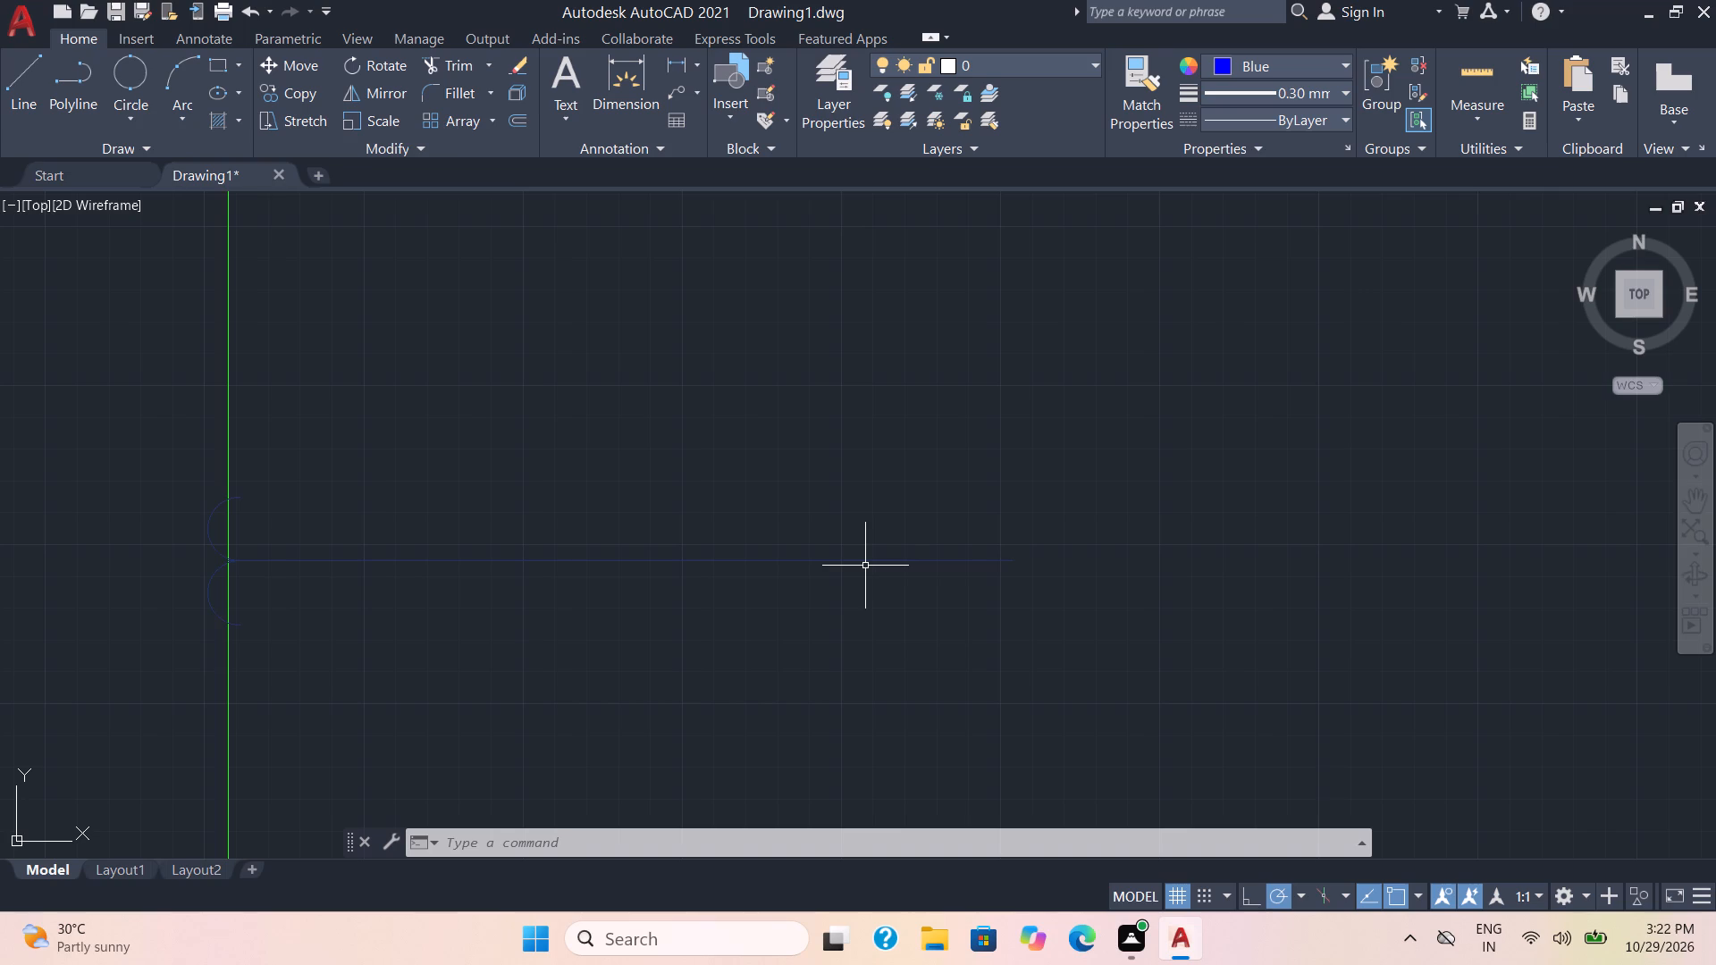
click(868, 560)
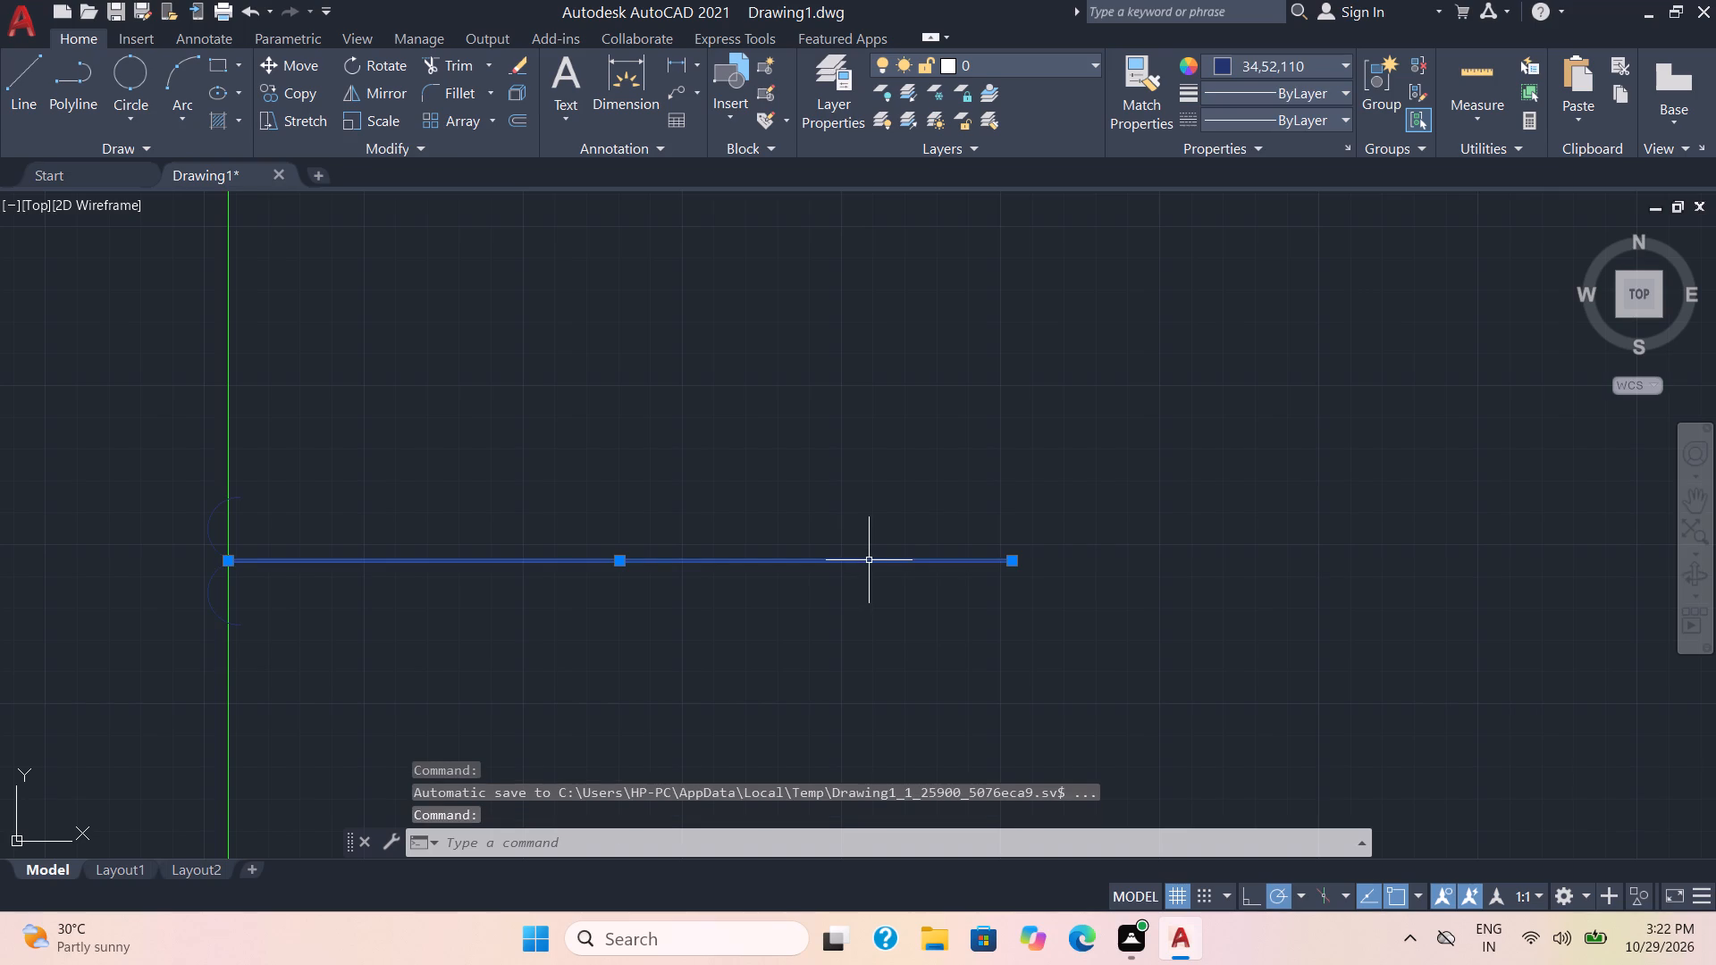
click(1342, 69)
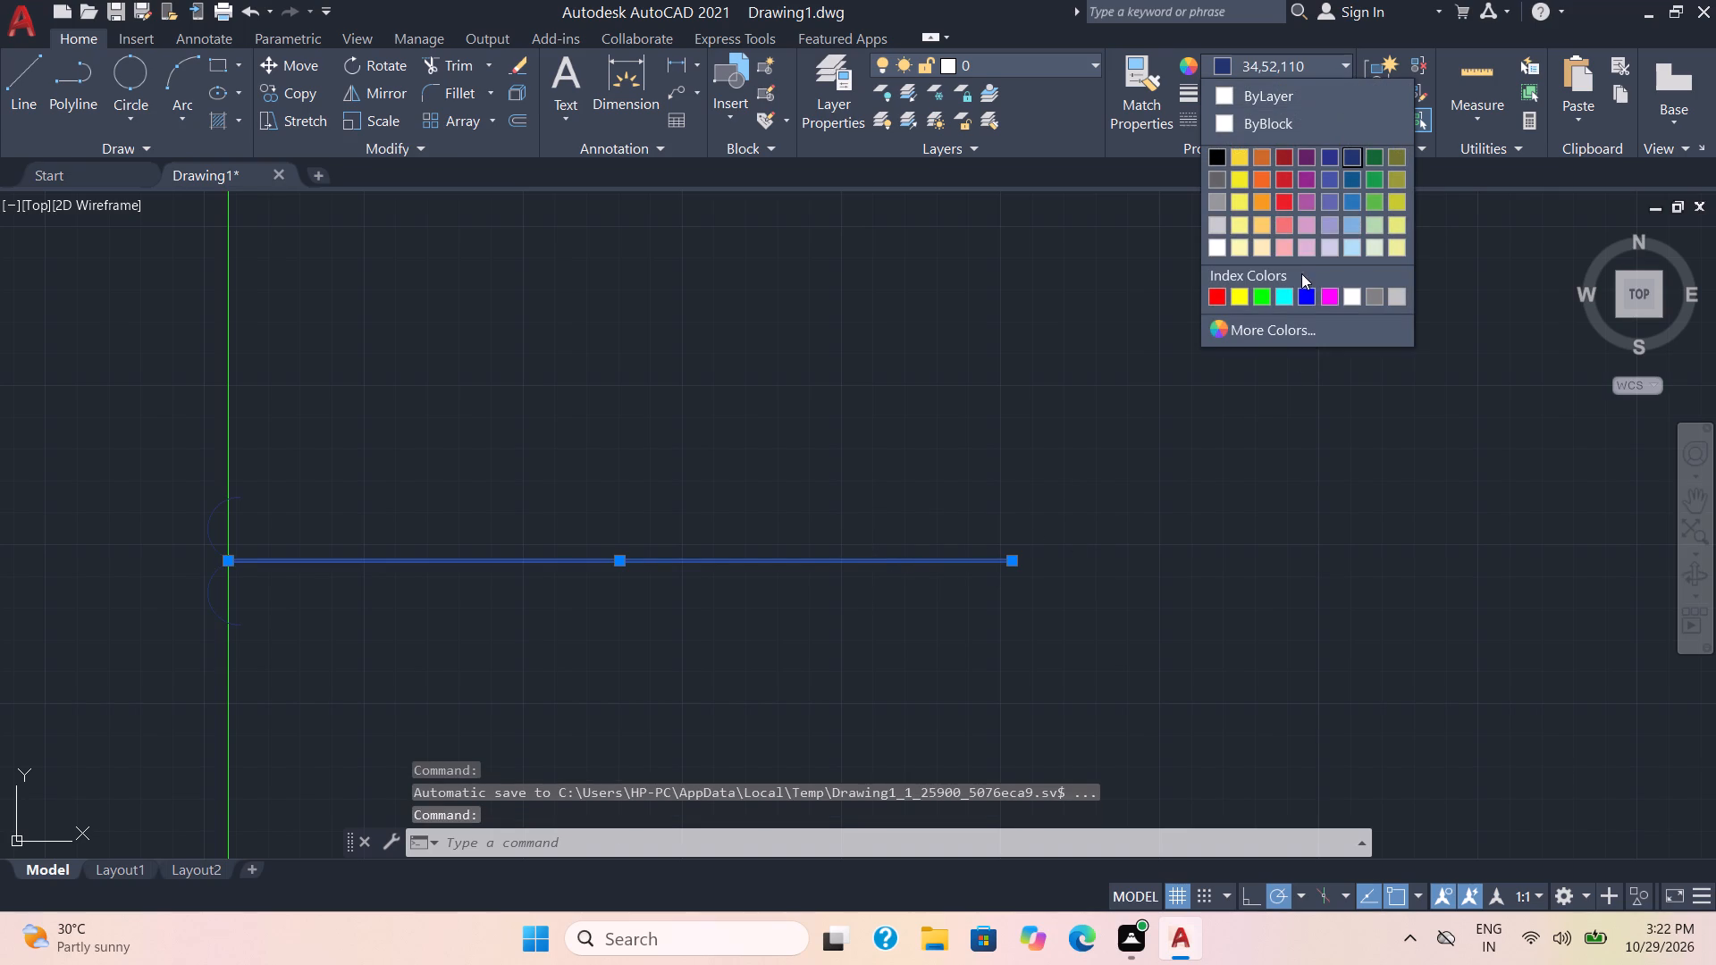
click(1303, 295)
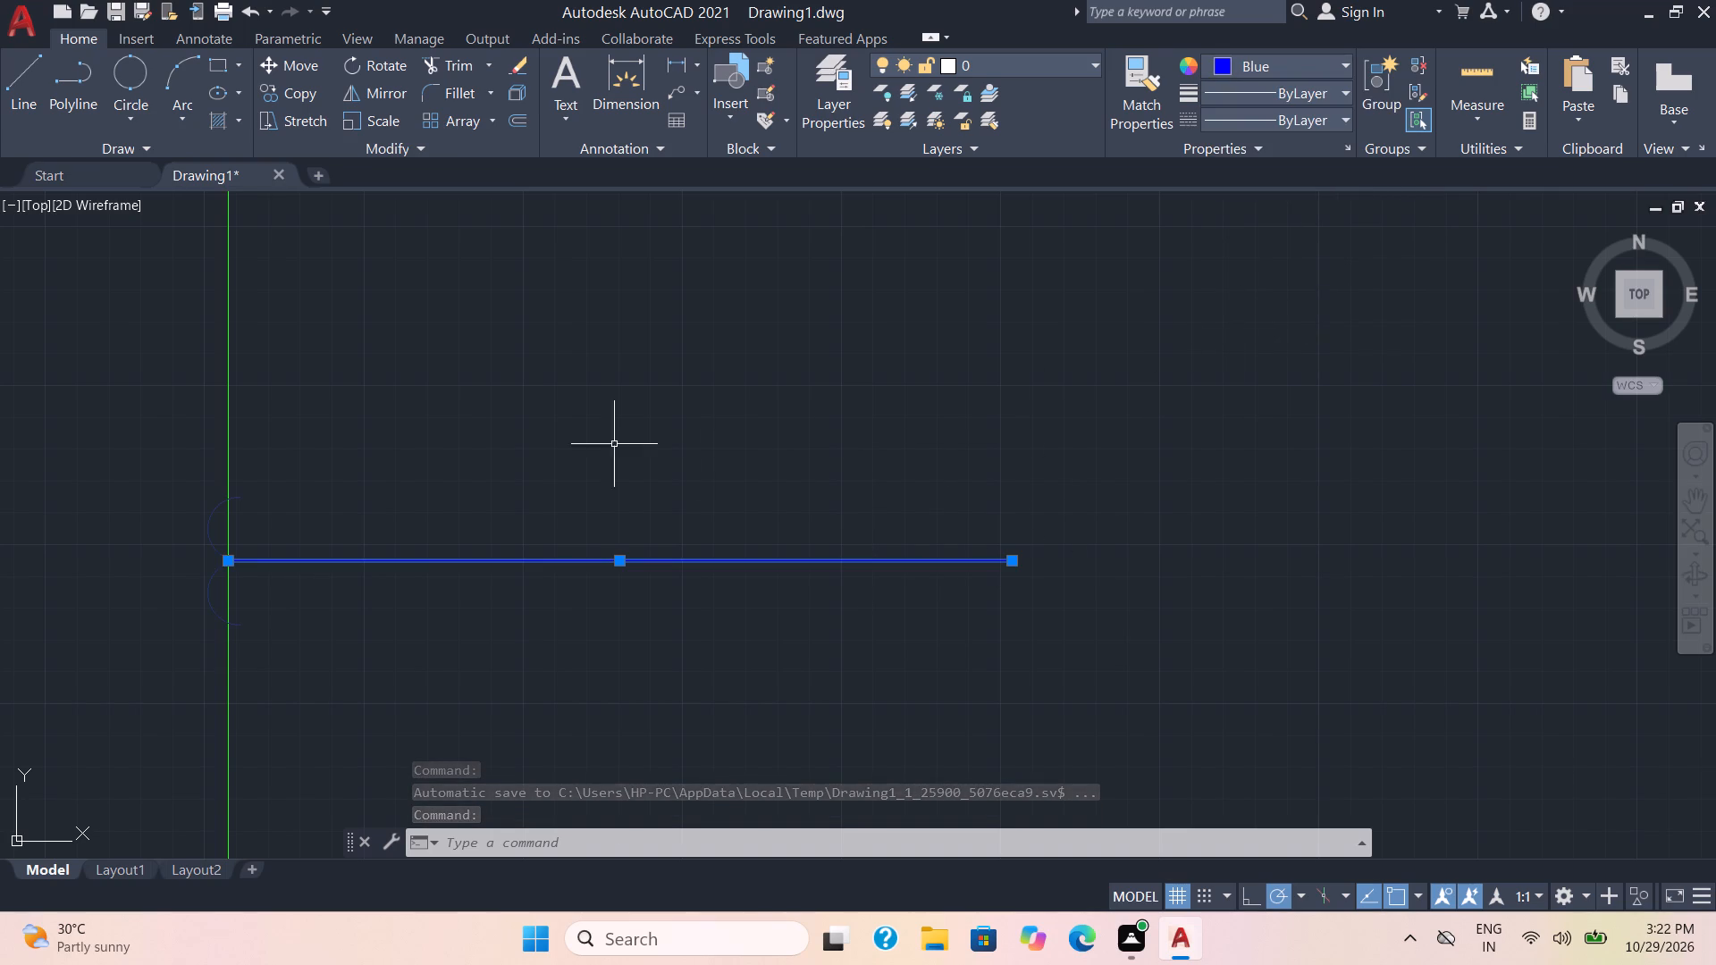
click(211, 516)
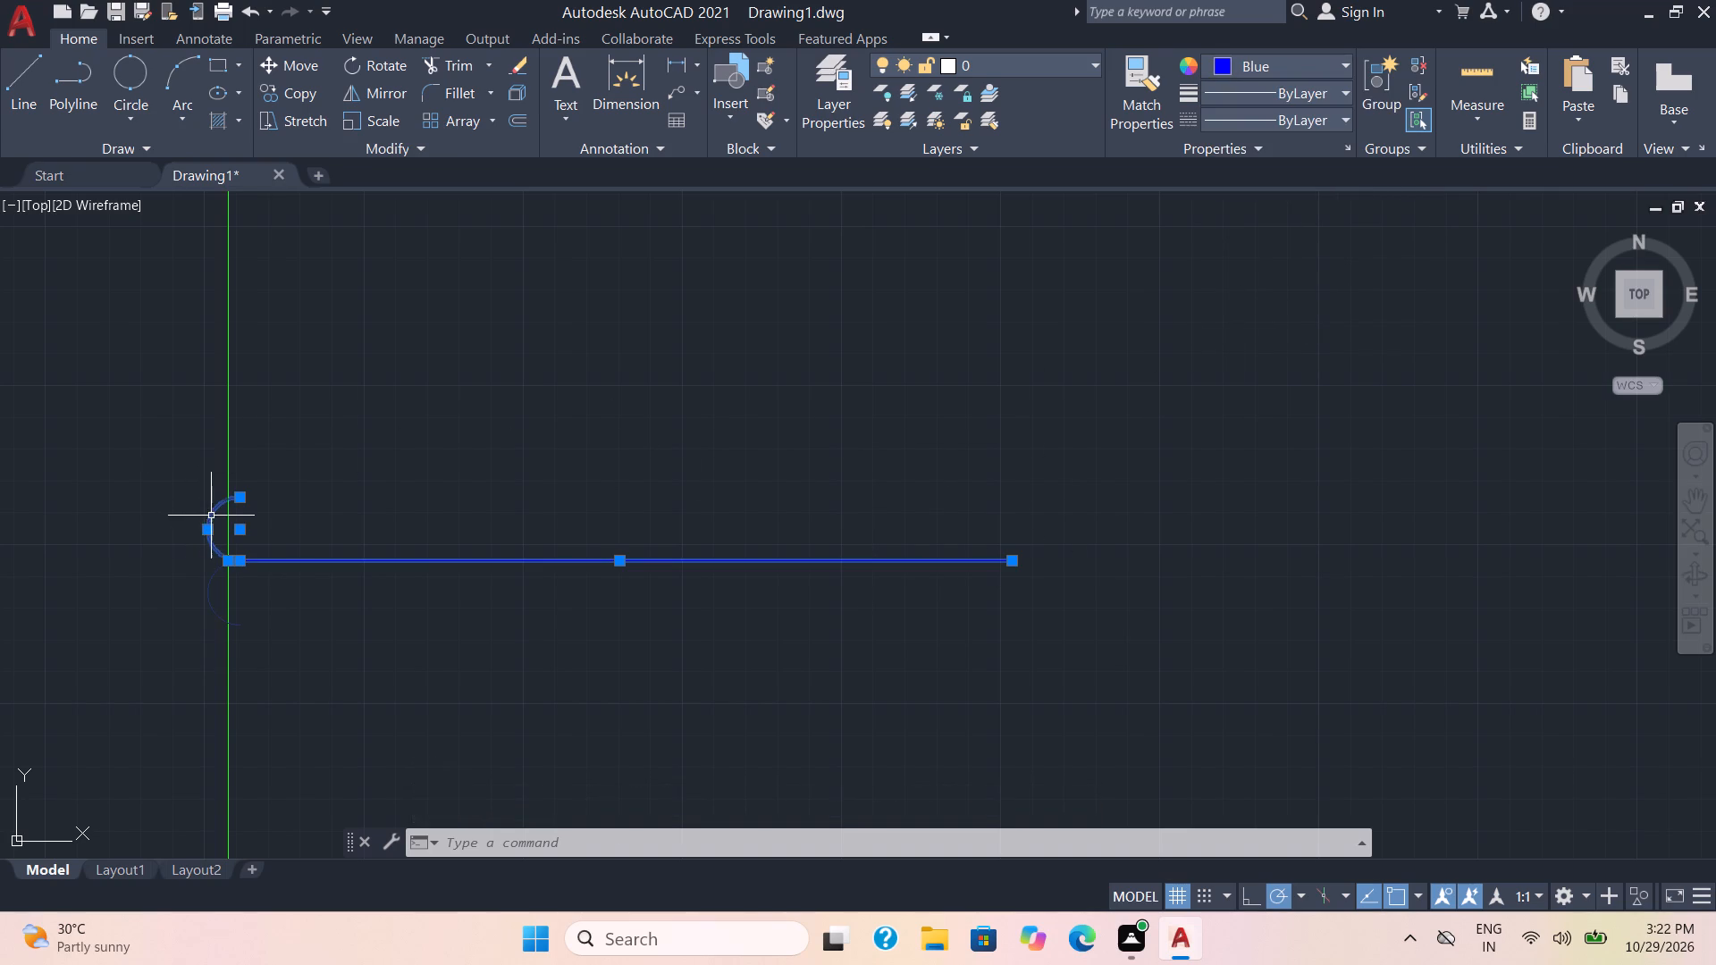
click(206, 592)
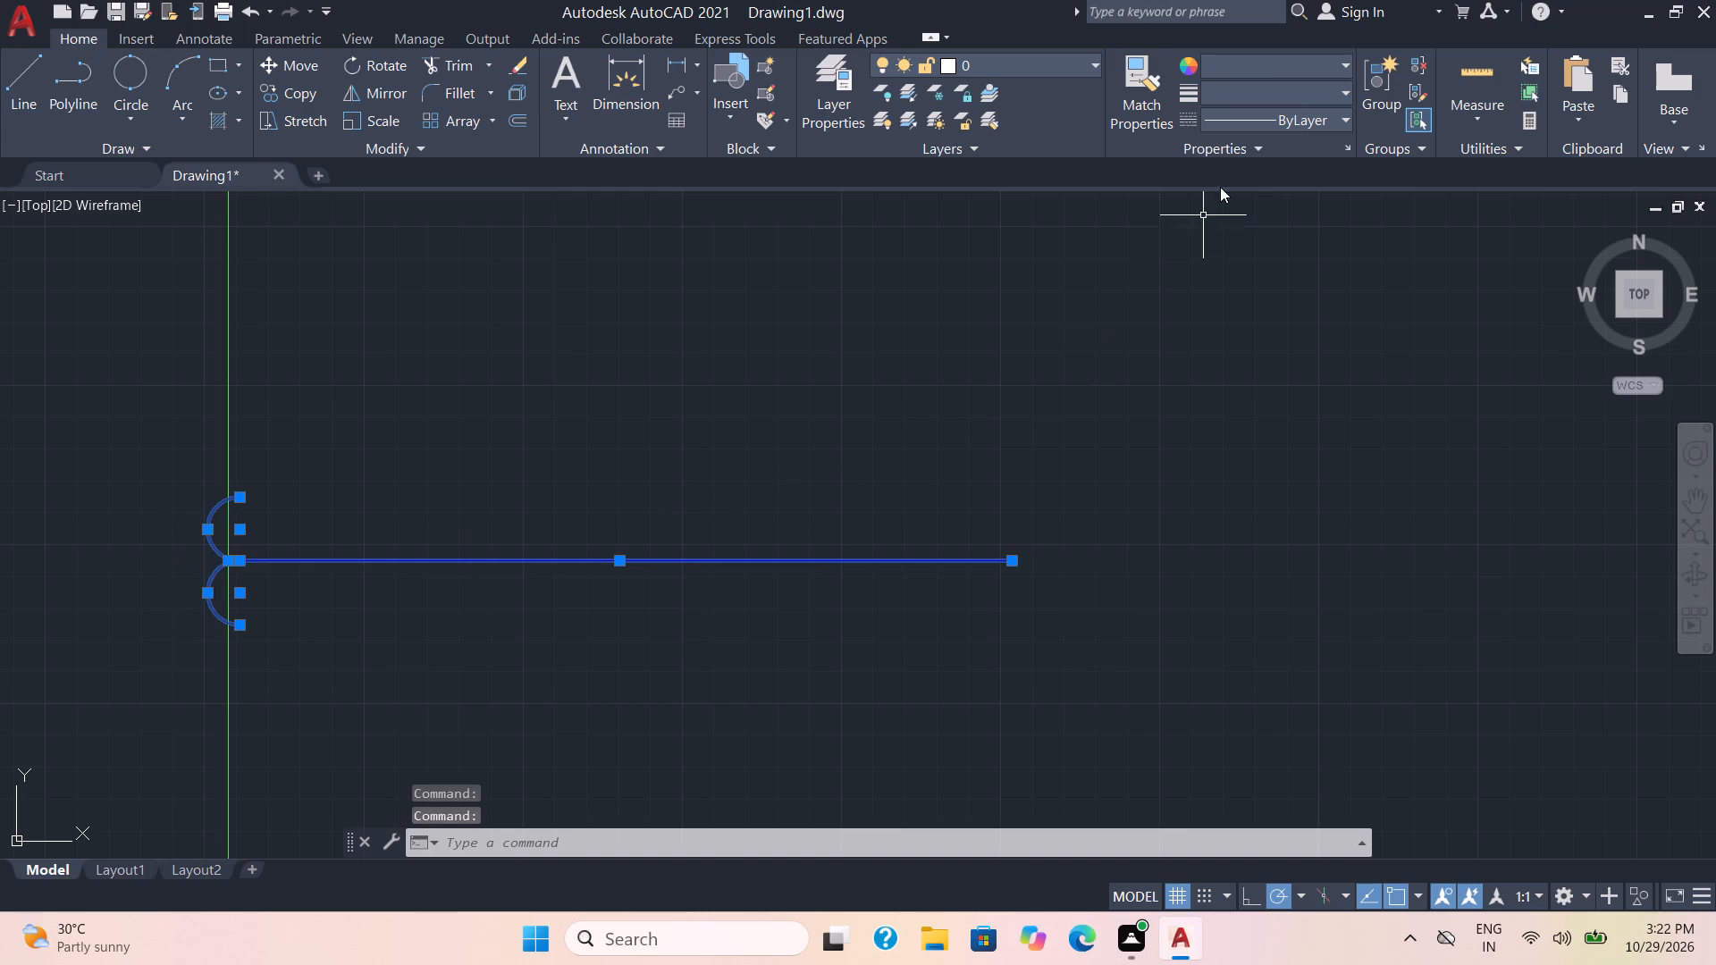
click(1333, 65)
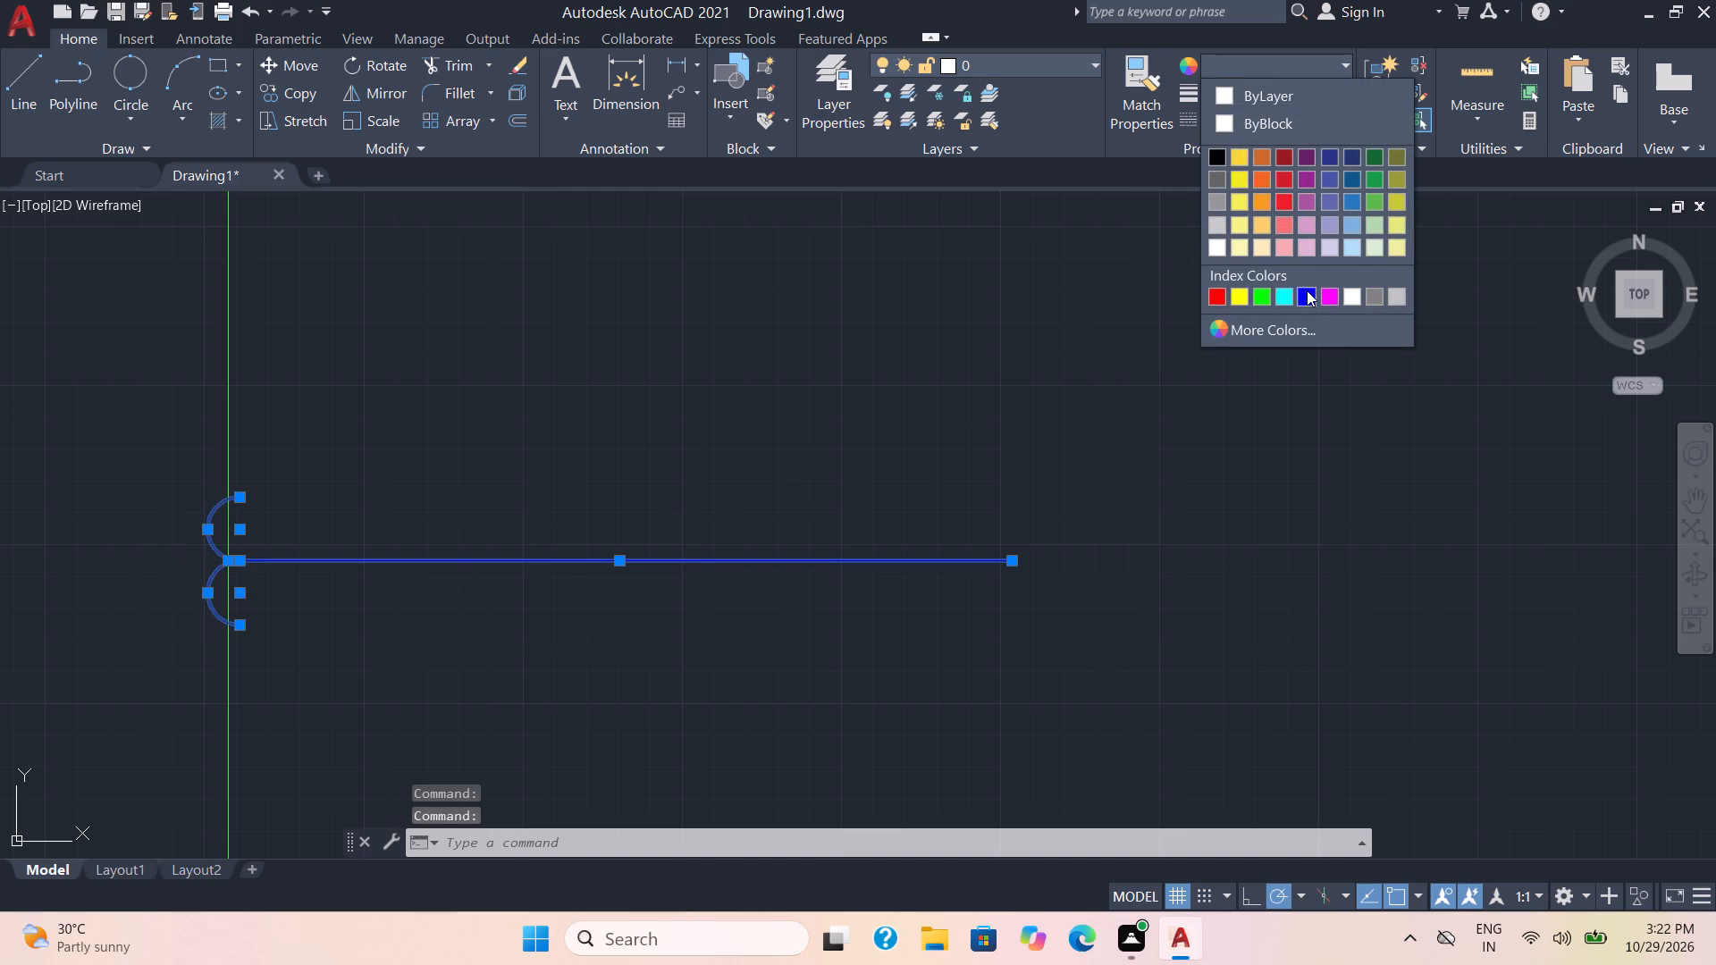
click(1306, 292)
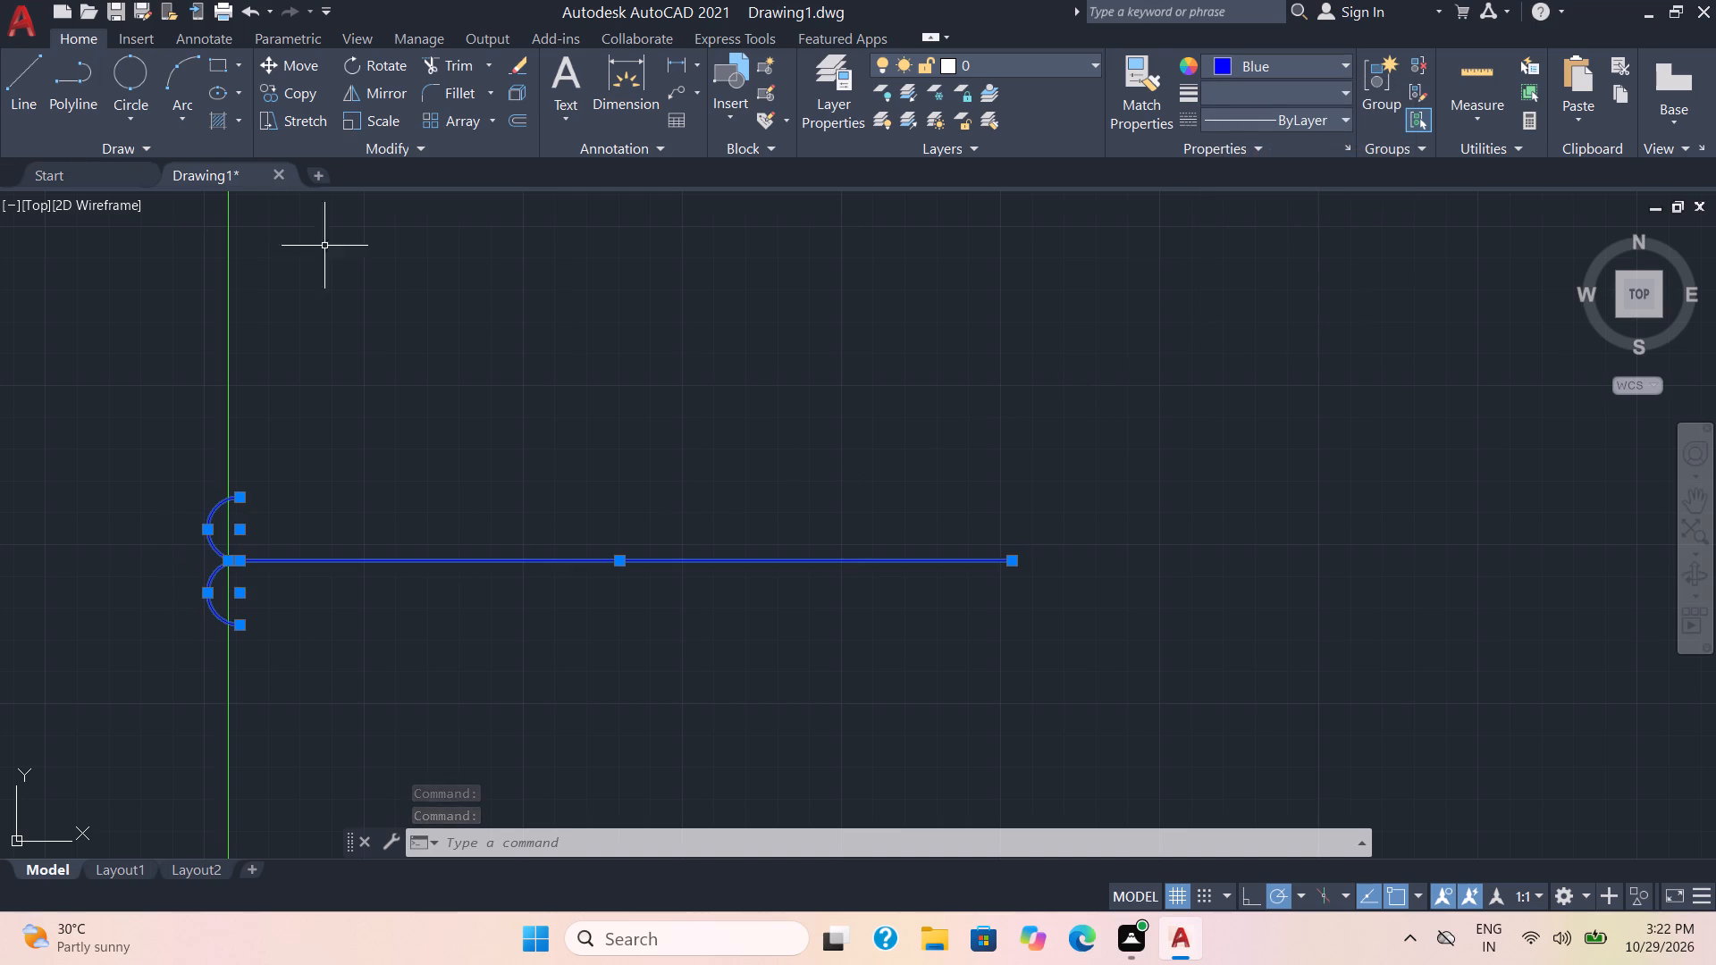
Draw a two-point circle about 8 mm in diameter, extending horizontally from the free right end of the branch line.
key(space)
scroll(701, 382, down, 3)
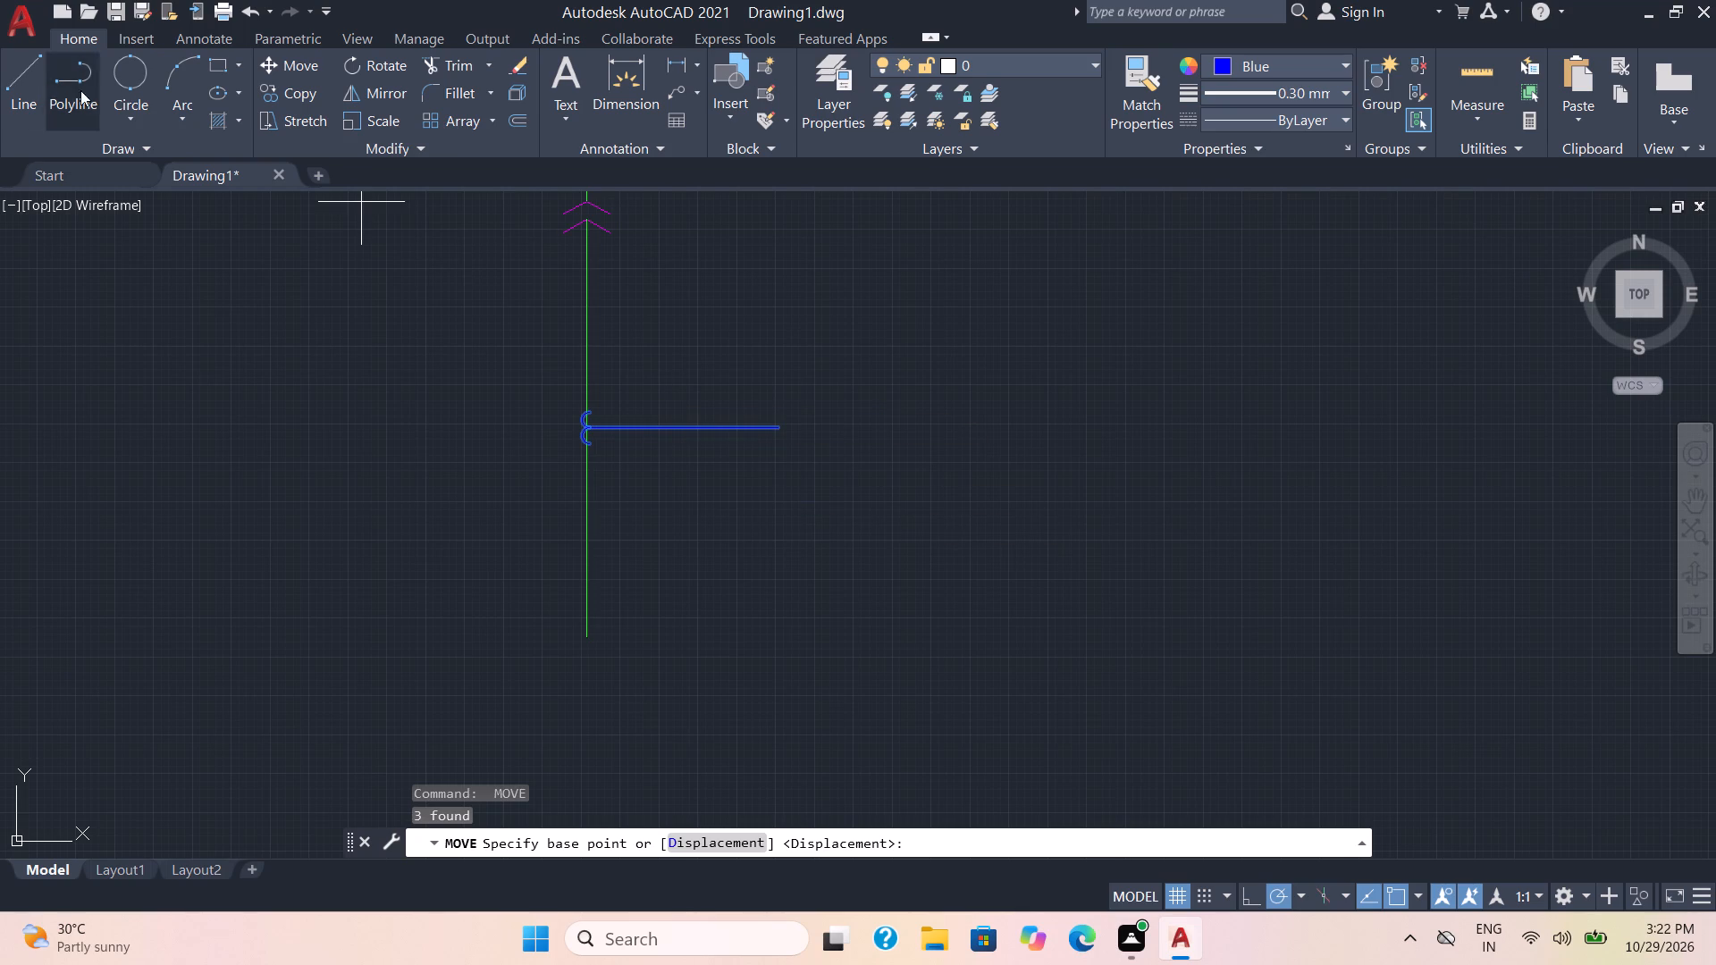
click(125, 71)
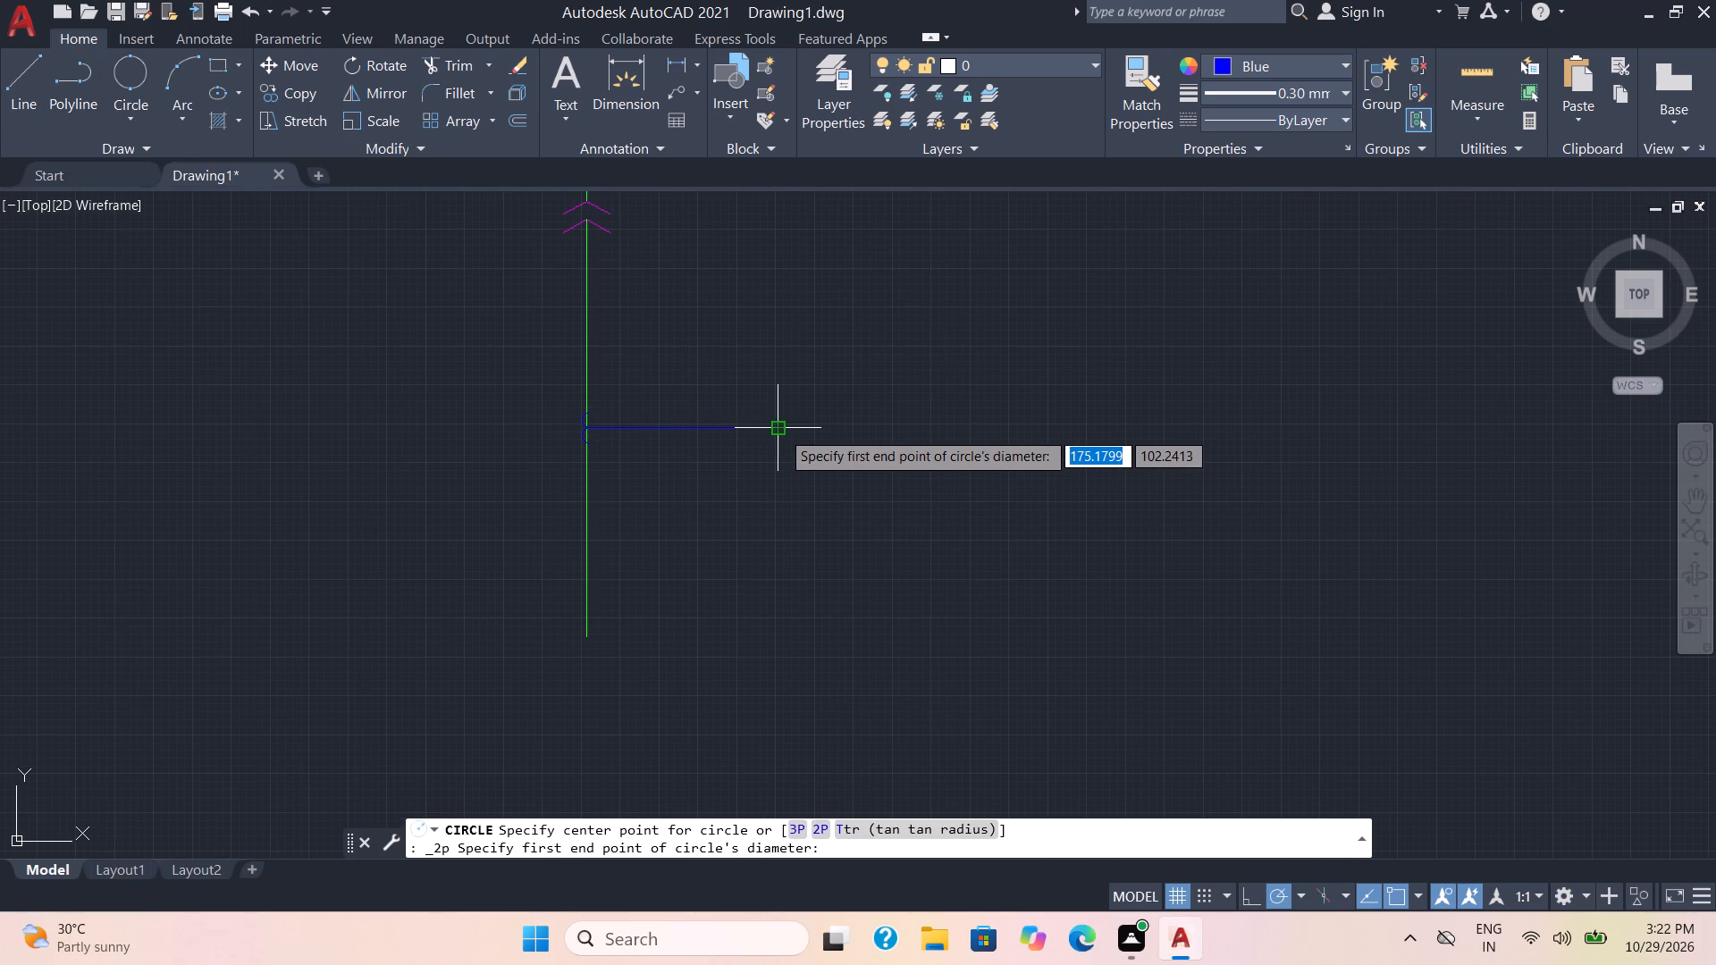
click(778, 431)
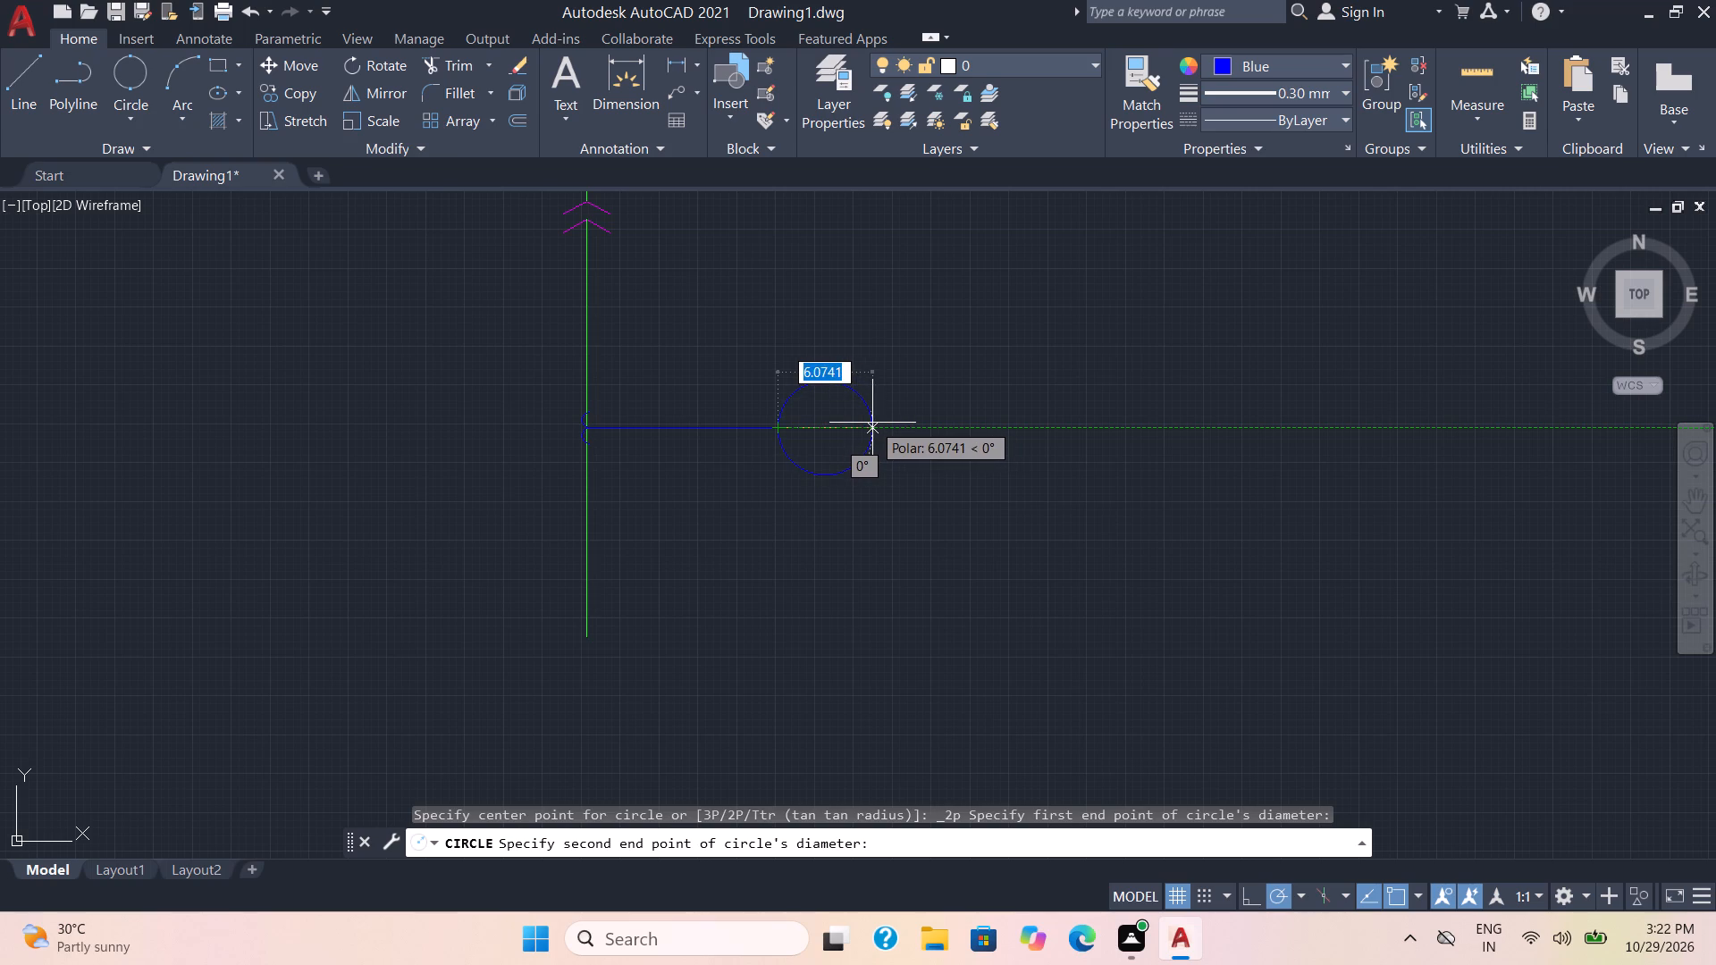
scroll(872, 423, down, 3)
scroll(872, 423, up, 1)
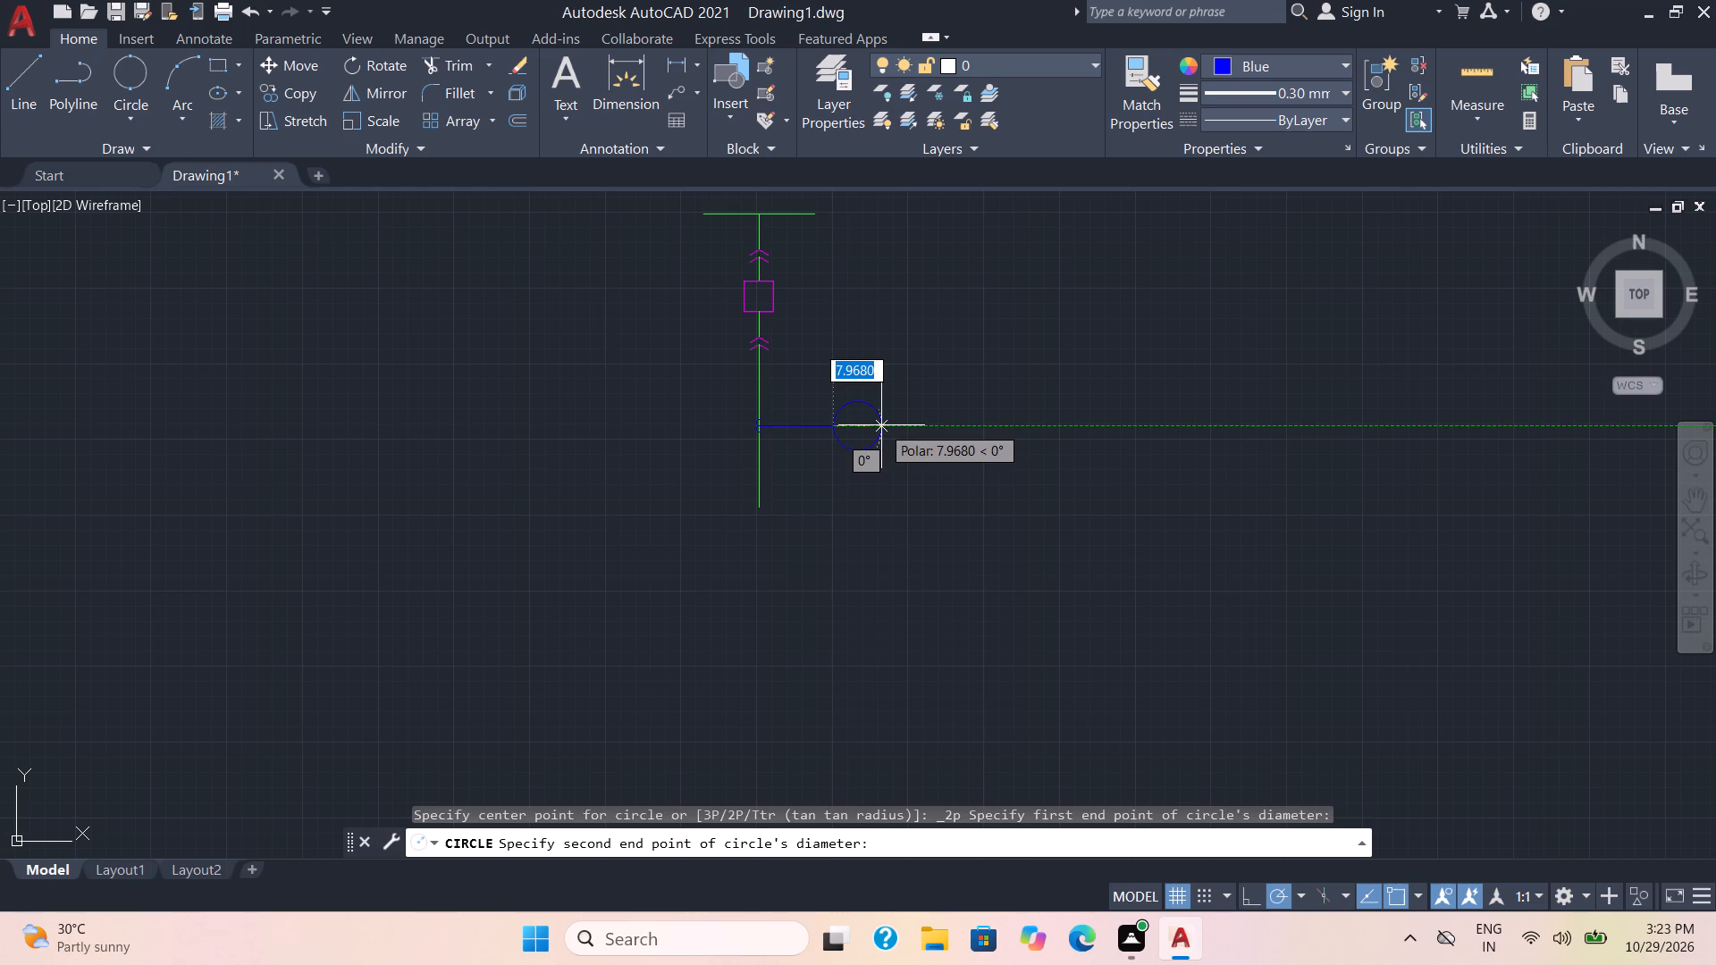
click(881, 425)
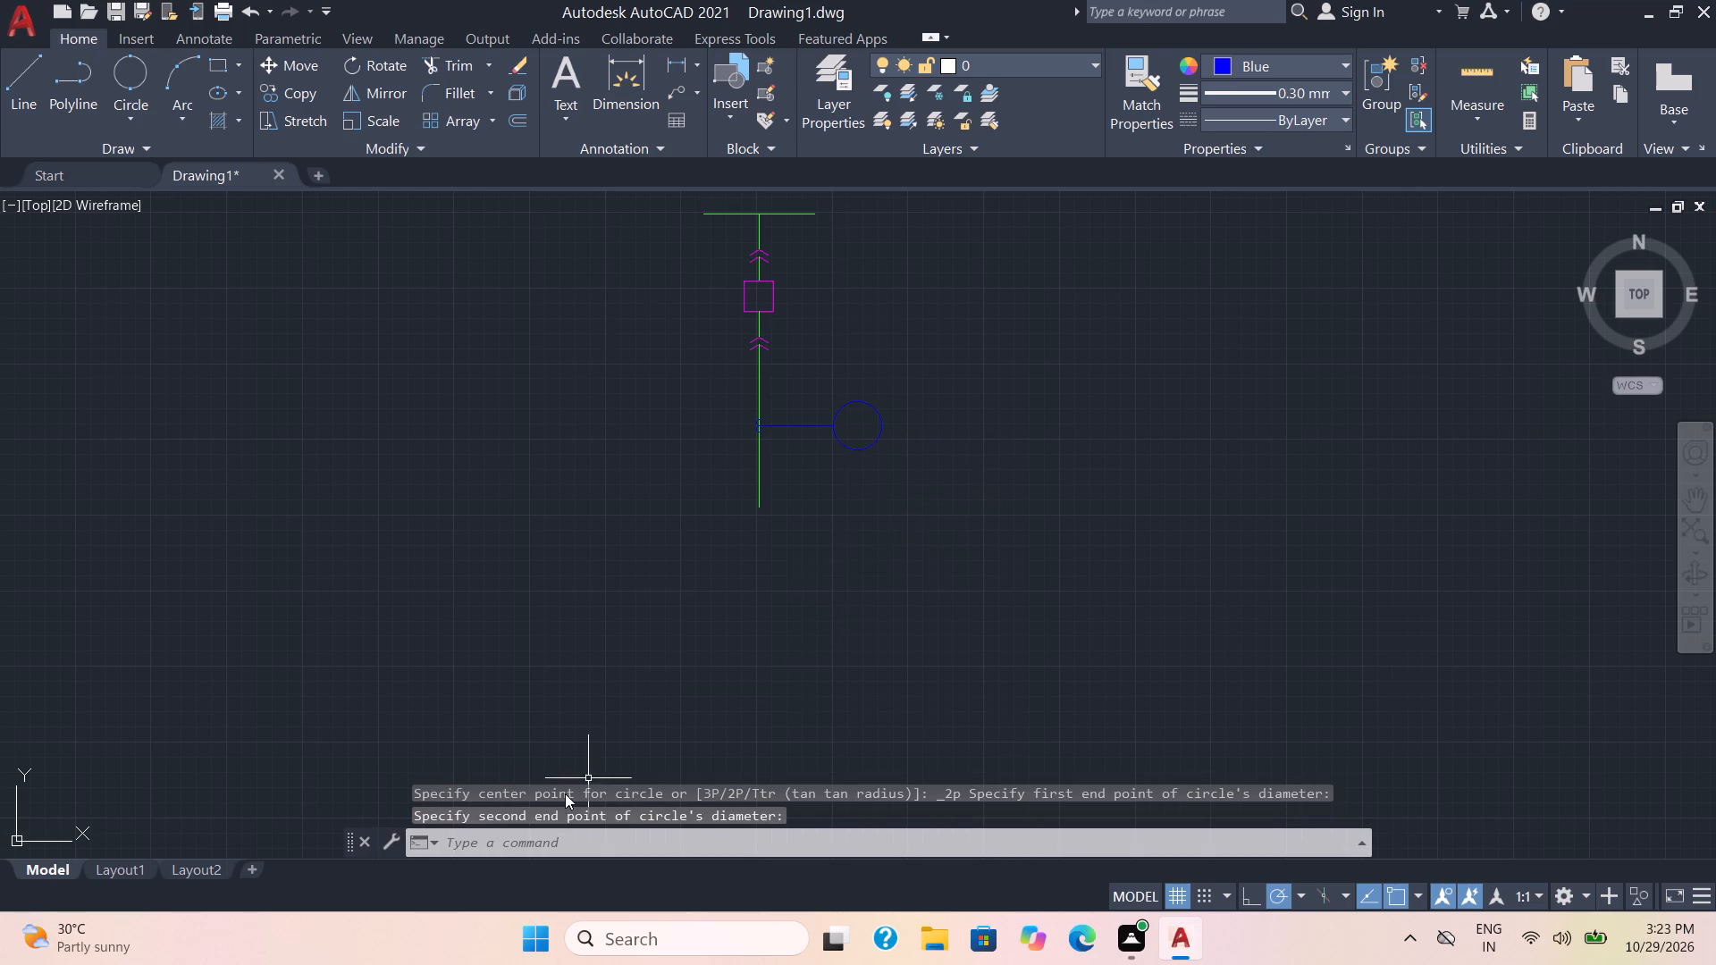
Set the drawing units' length precision to 0, with no decimal places.
text(un)
key(Return)
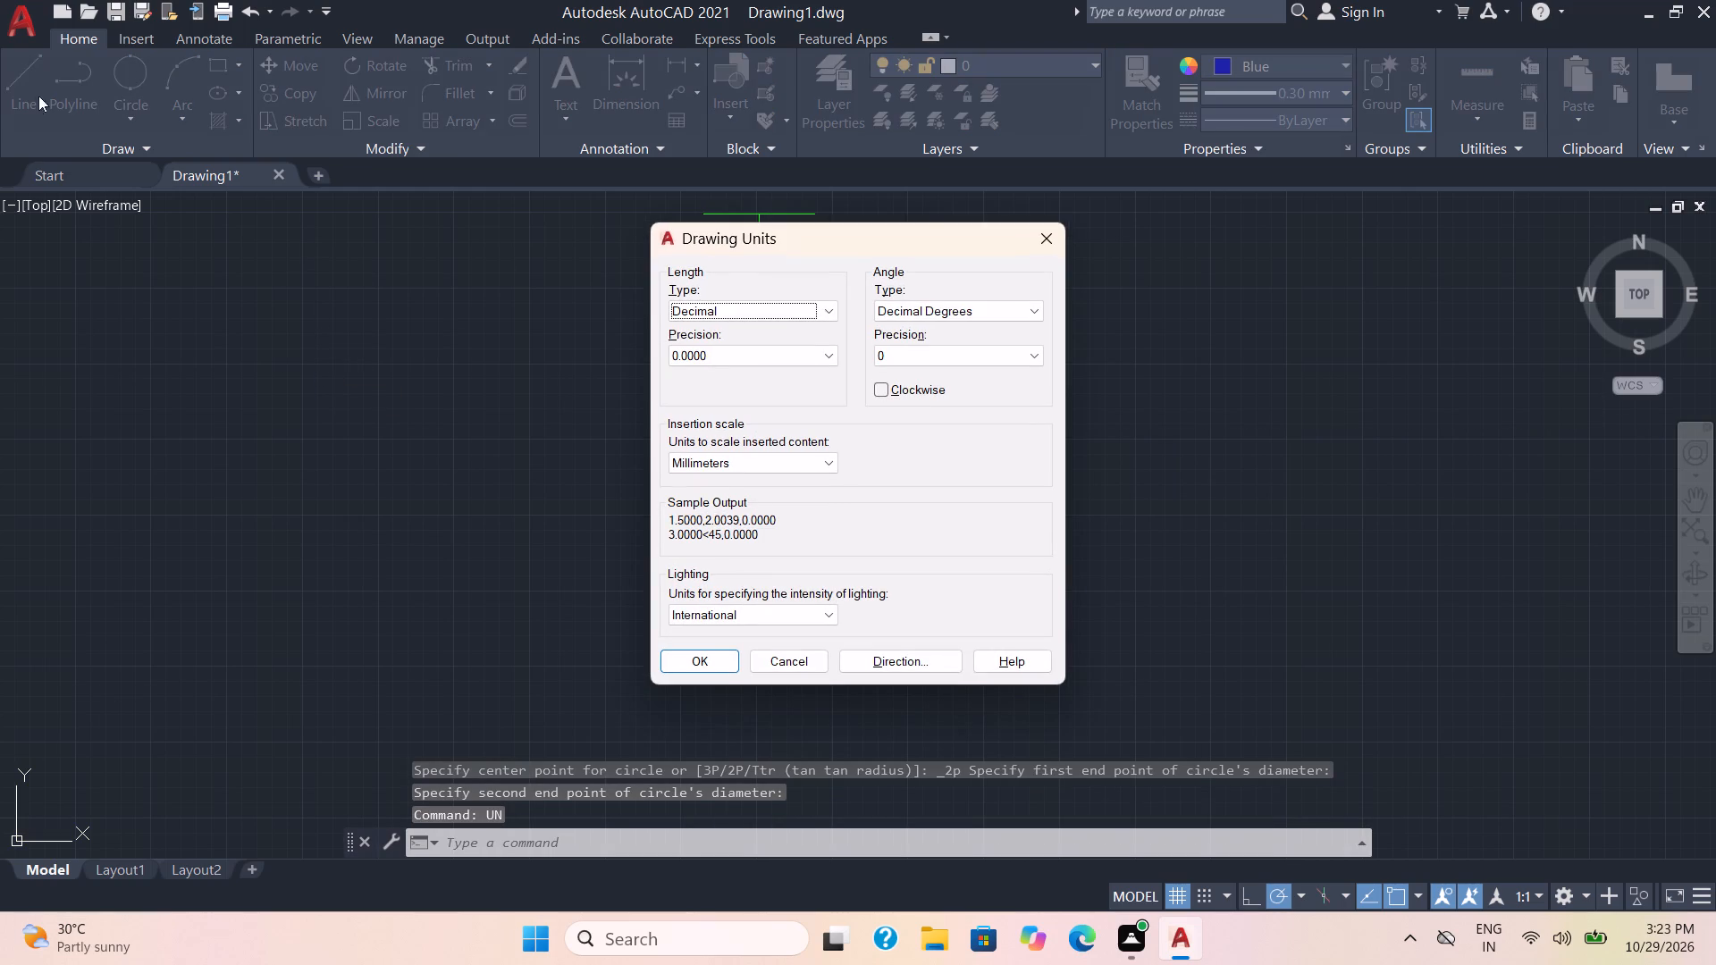
click(686, 350)
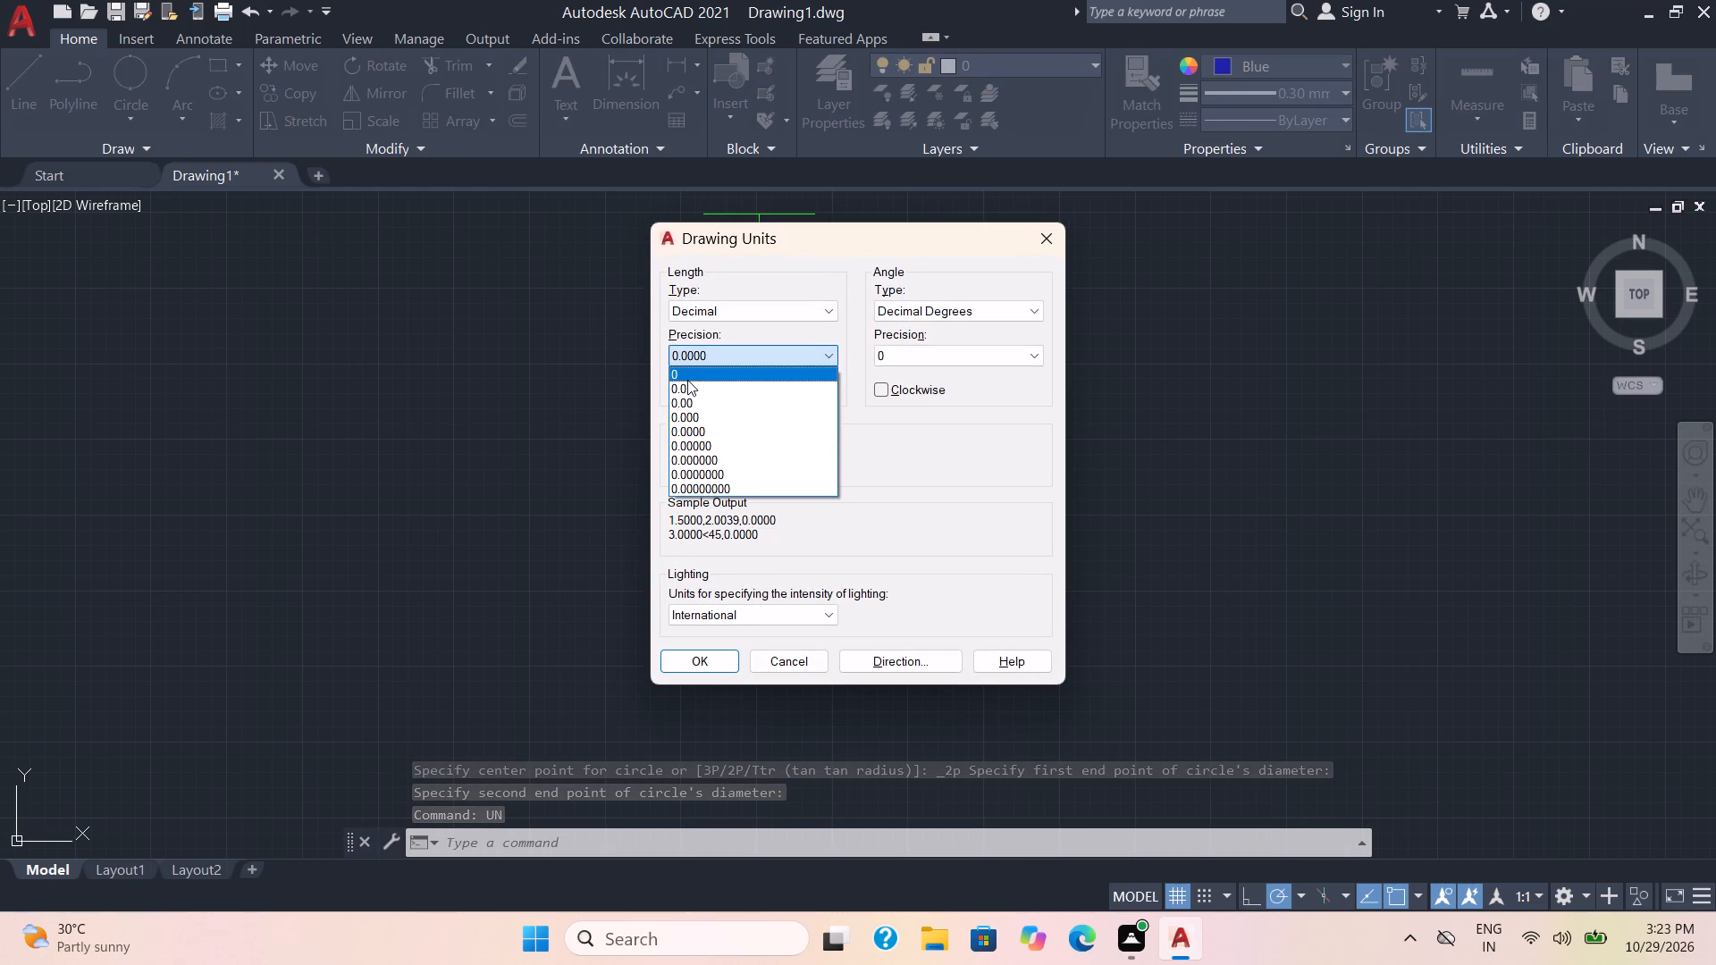
click(687, 375)
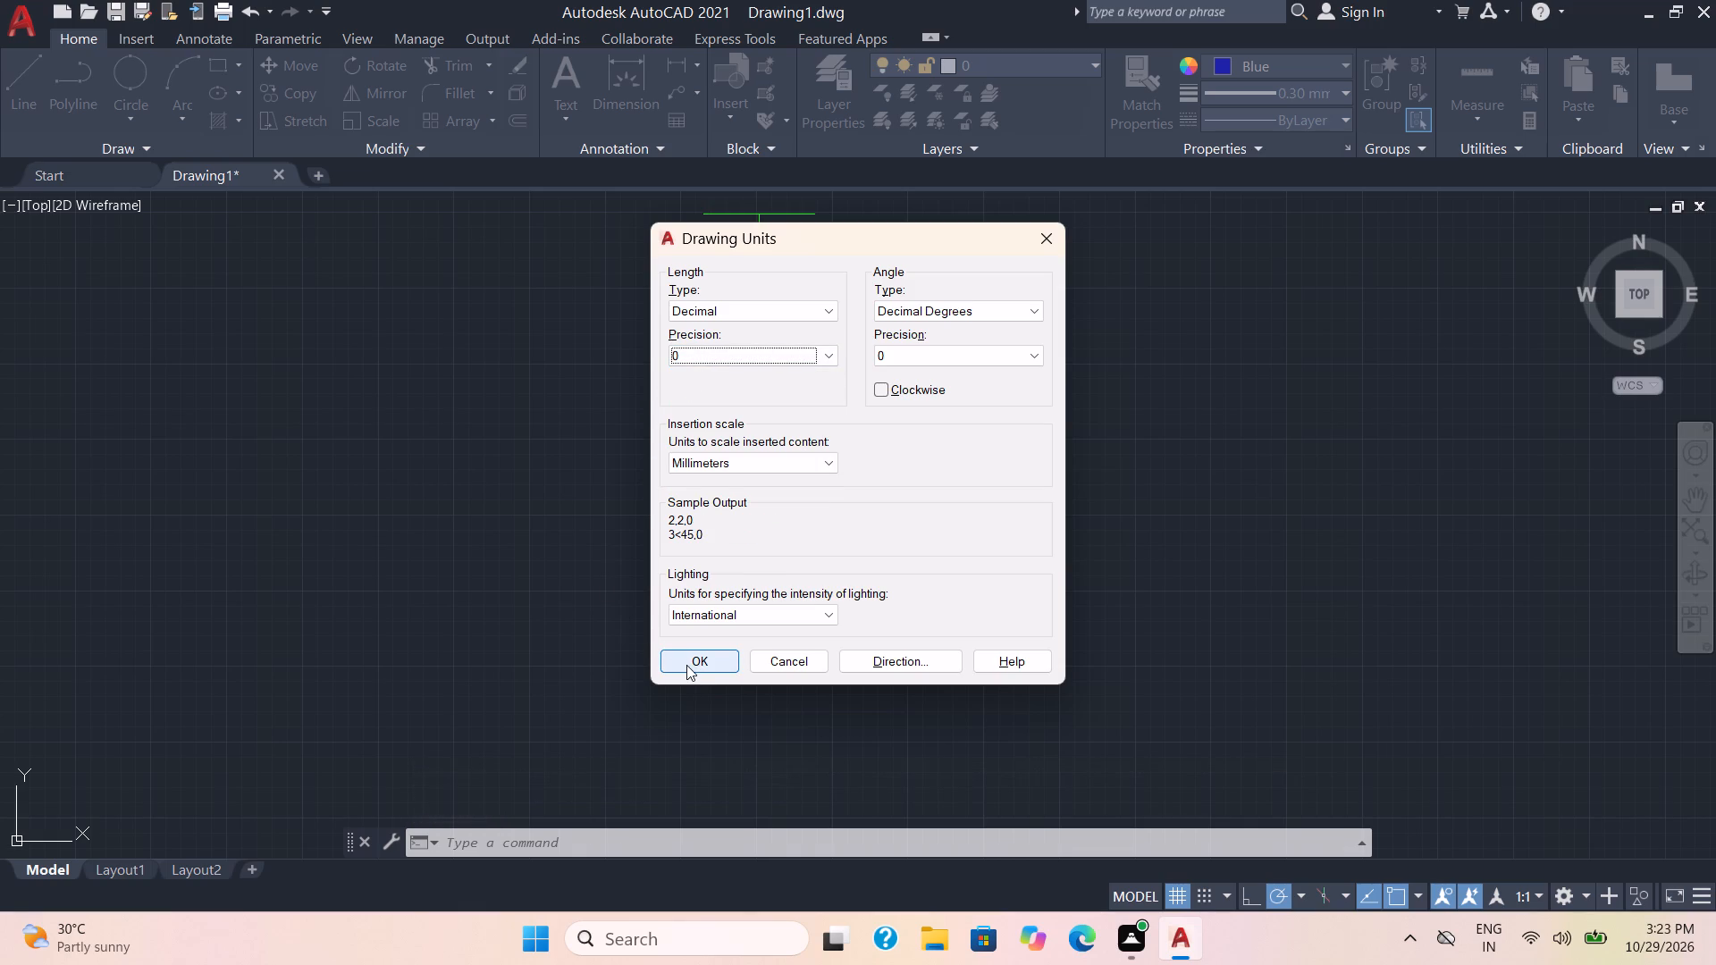
click(686, 665)
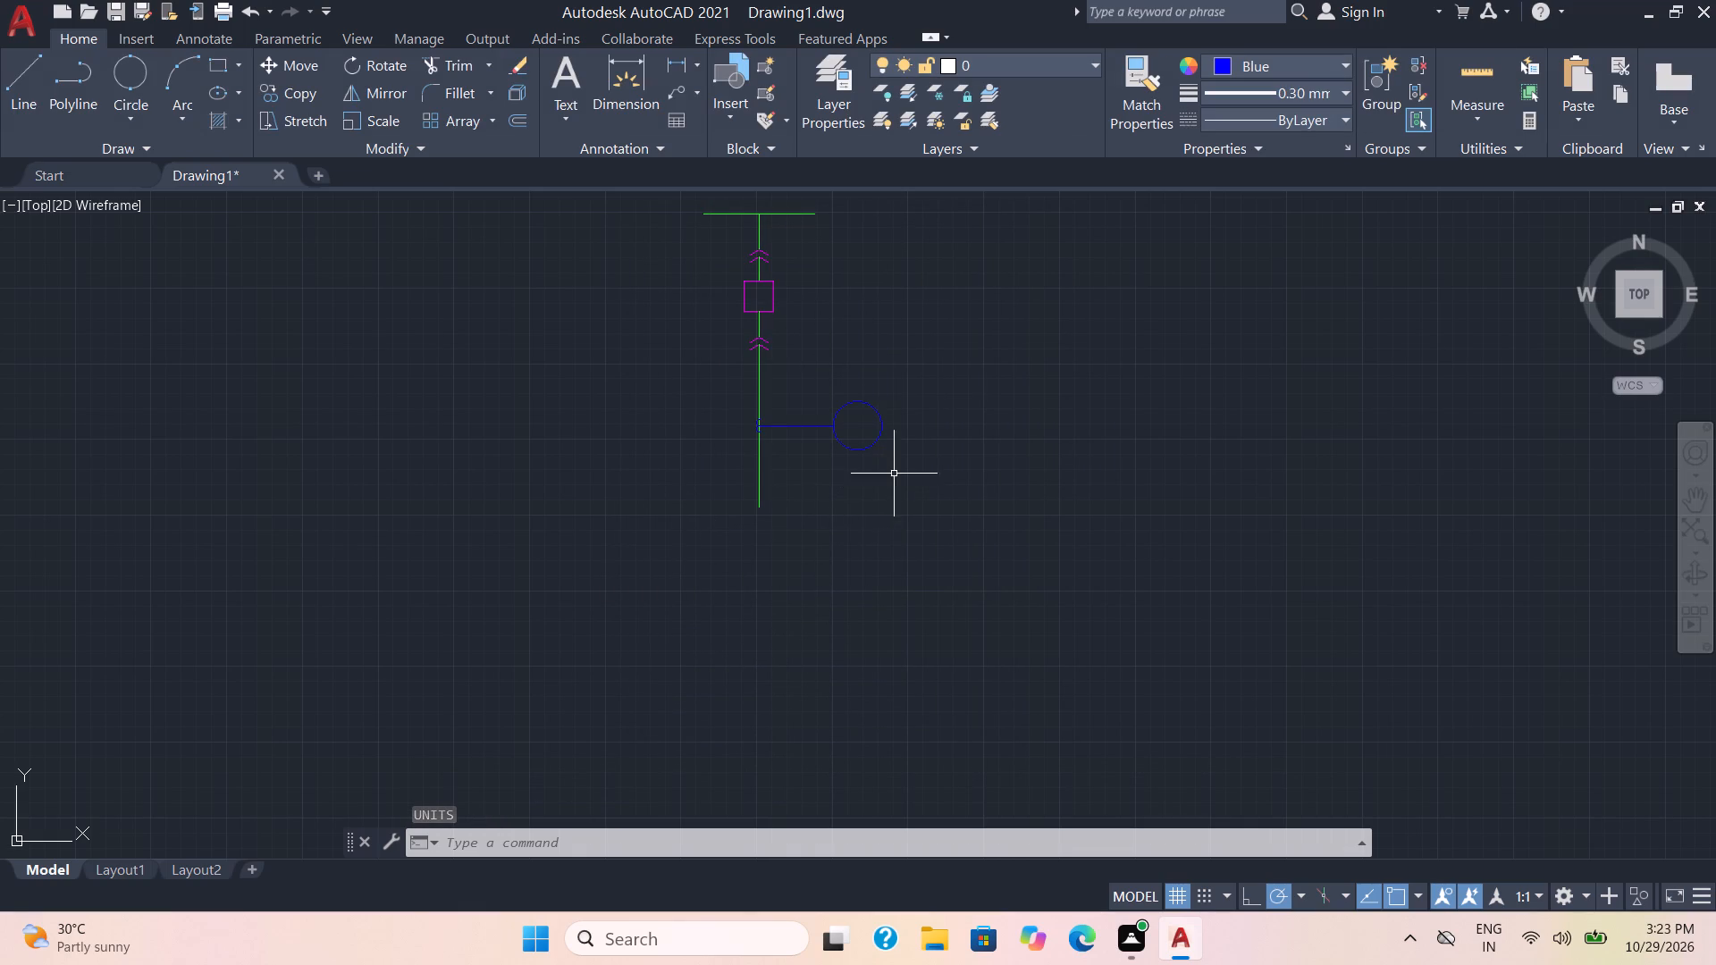
Copy the horizontal blue branch line and both semicircles about 19 mm straight down, using the line's end on the green conductor as base point.
click(826, 461)
click(770, 410)
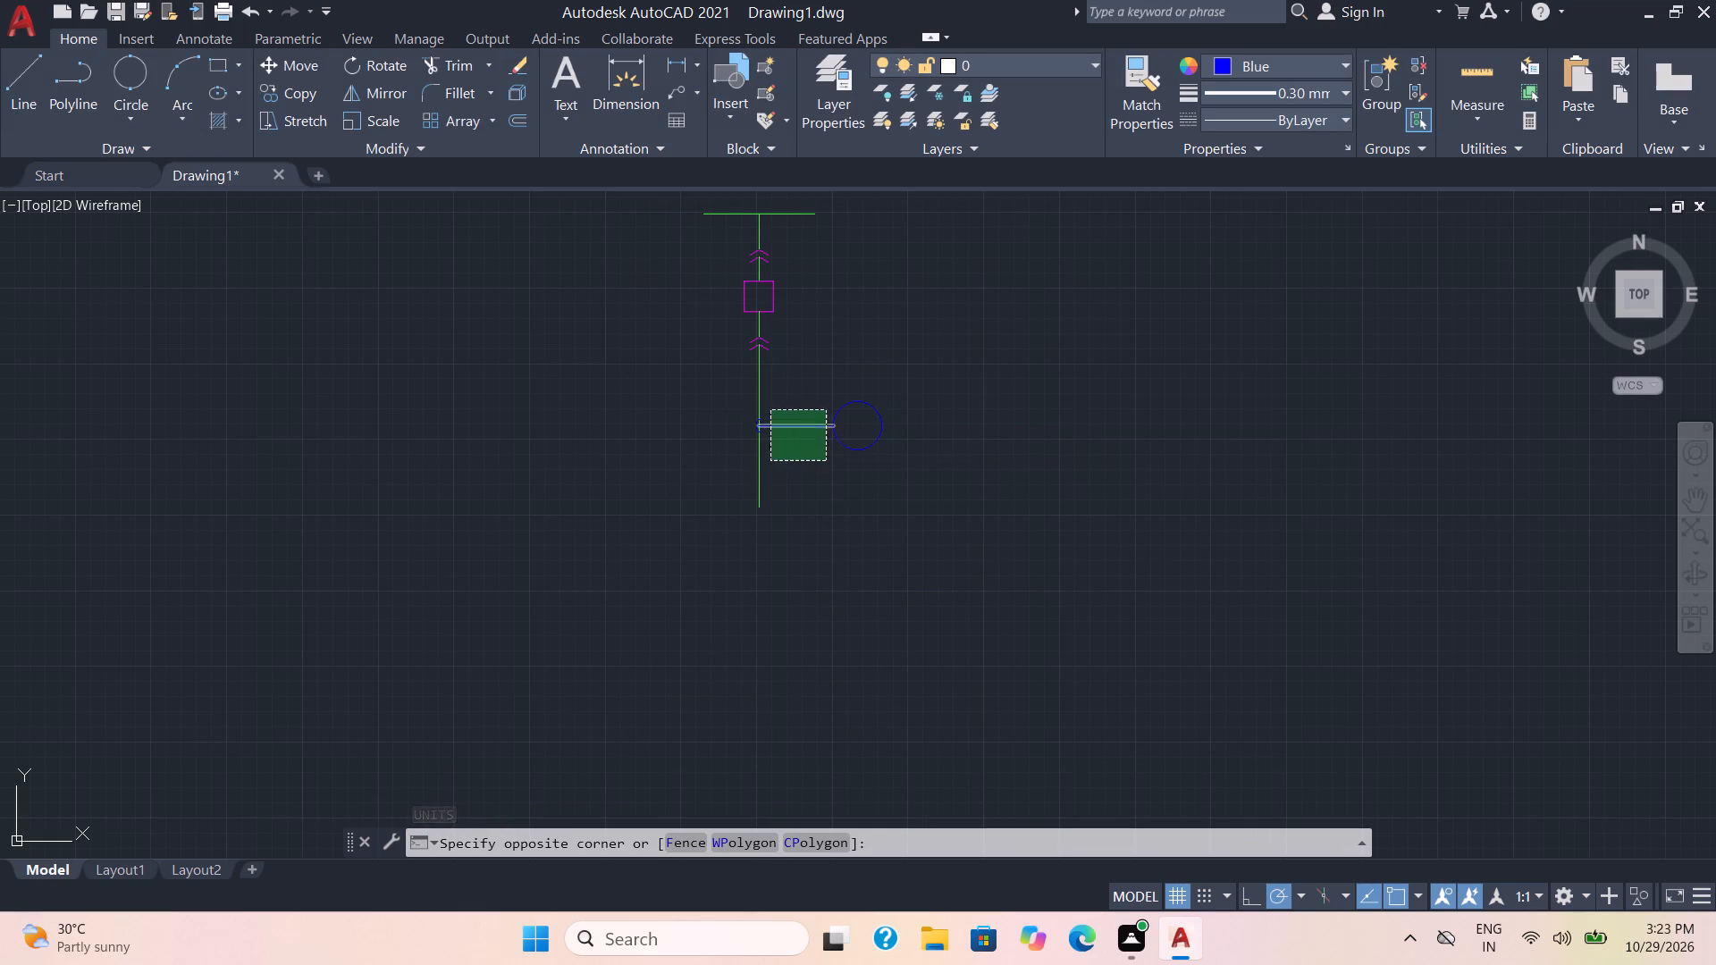
scroll(781, 417, up, 4)
click(584, 453)
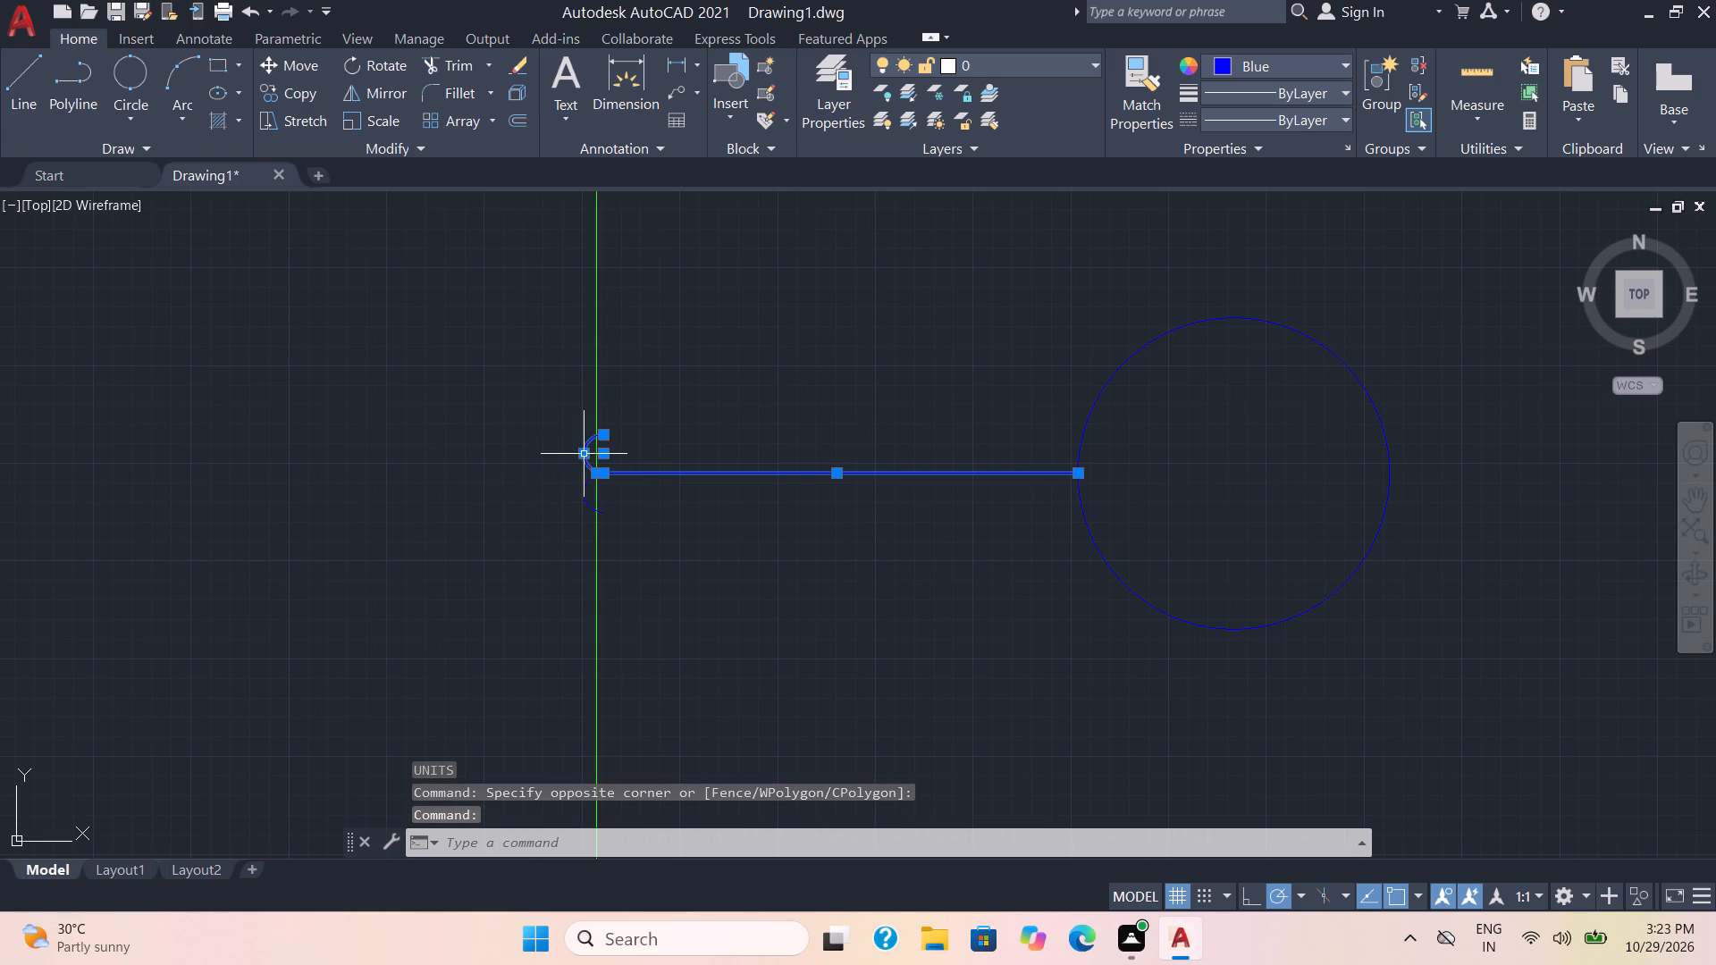
click(585, 499)
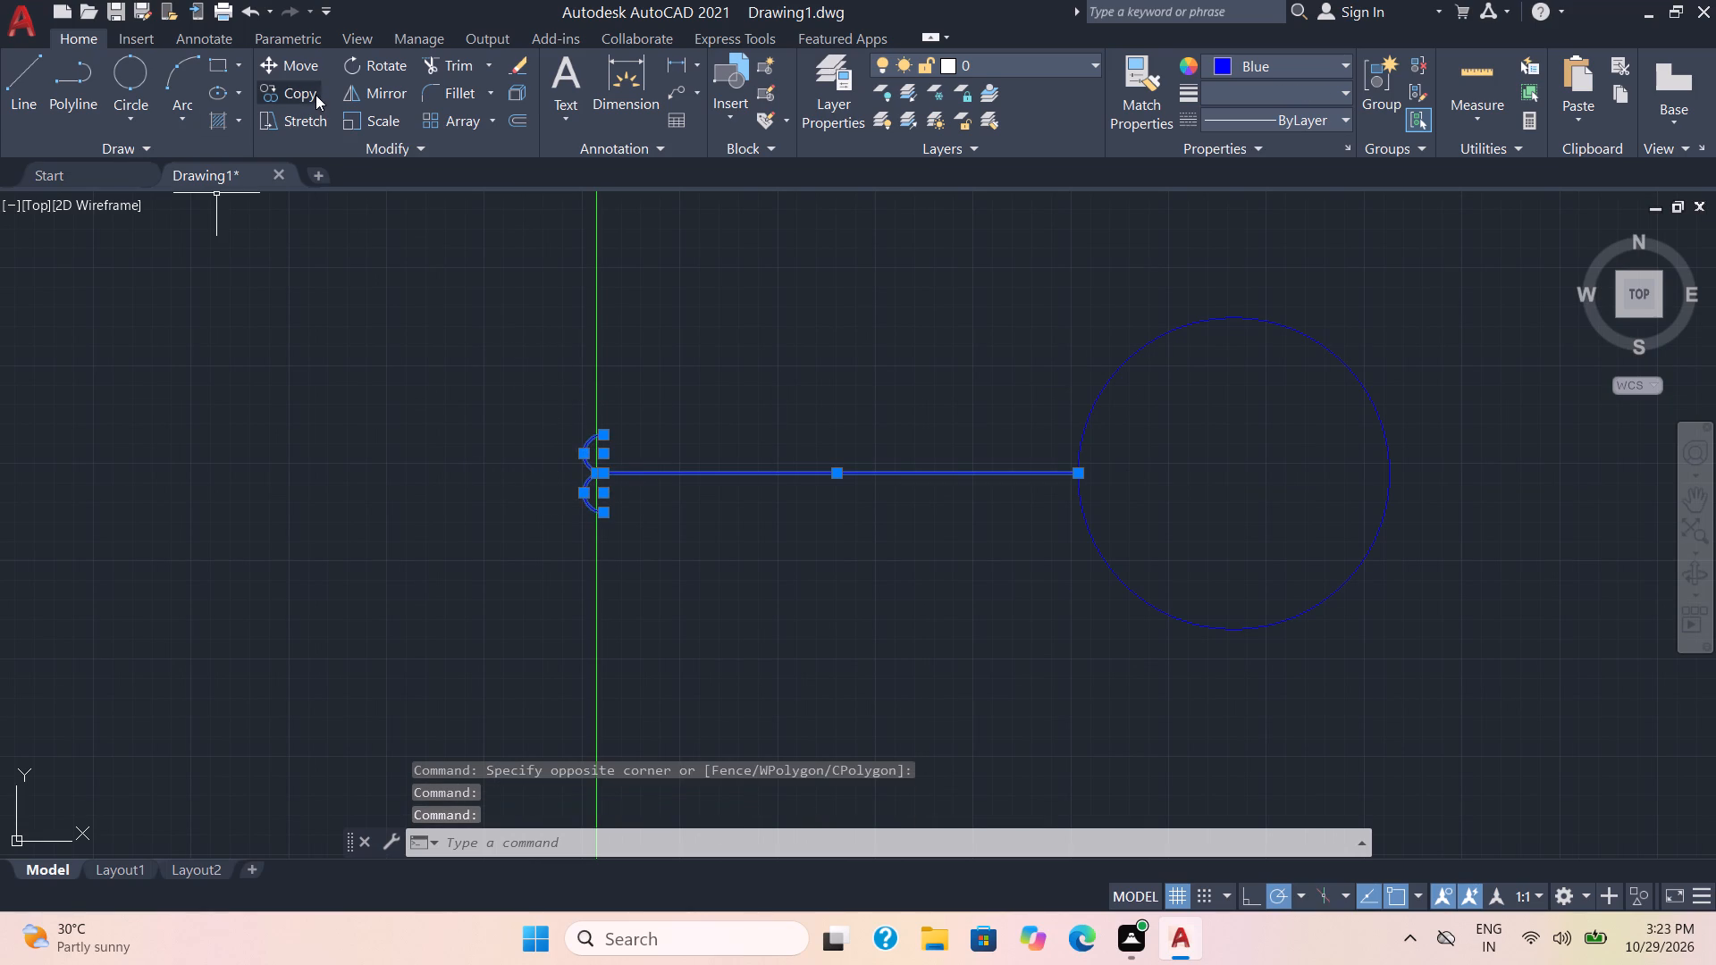
click(303, 98)
scroll(669, 513, up, 3)
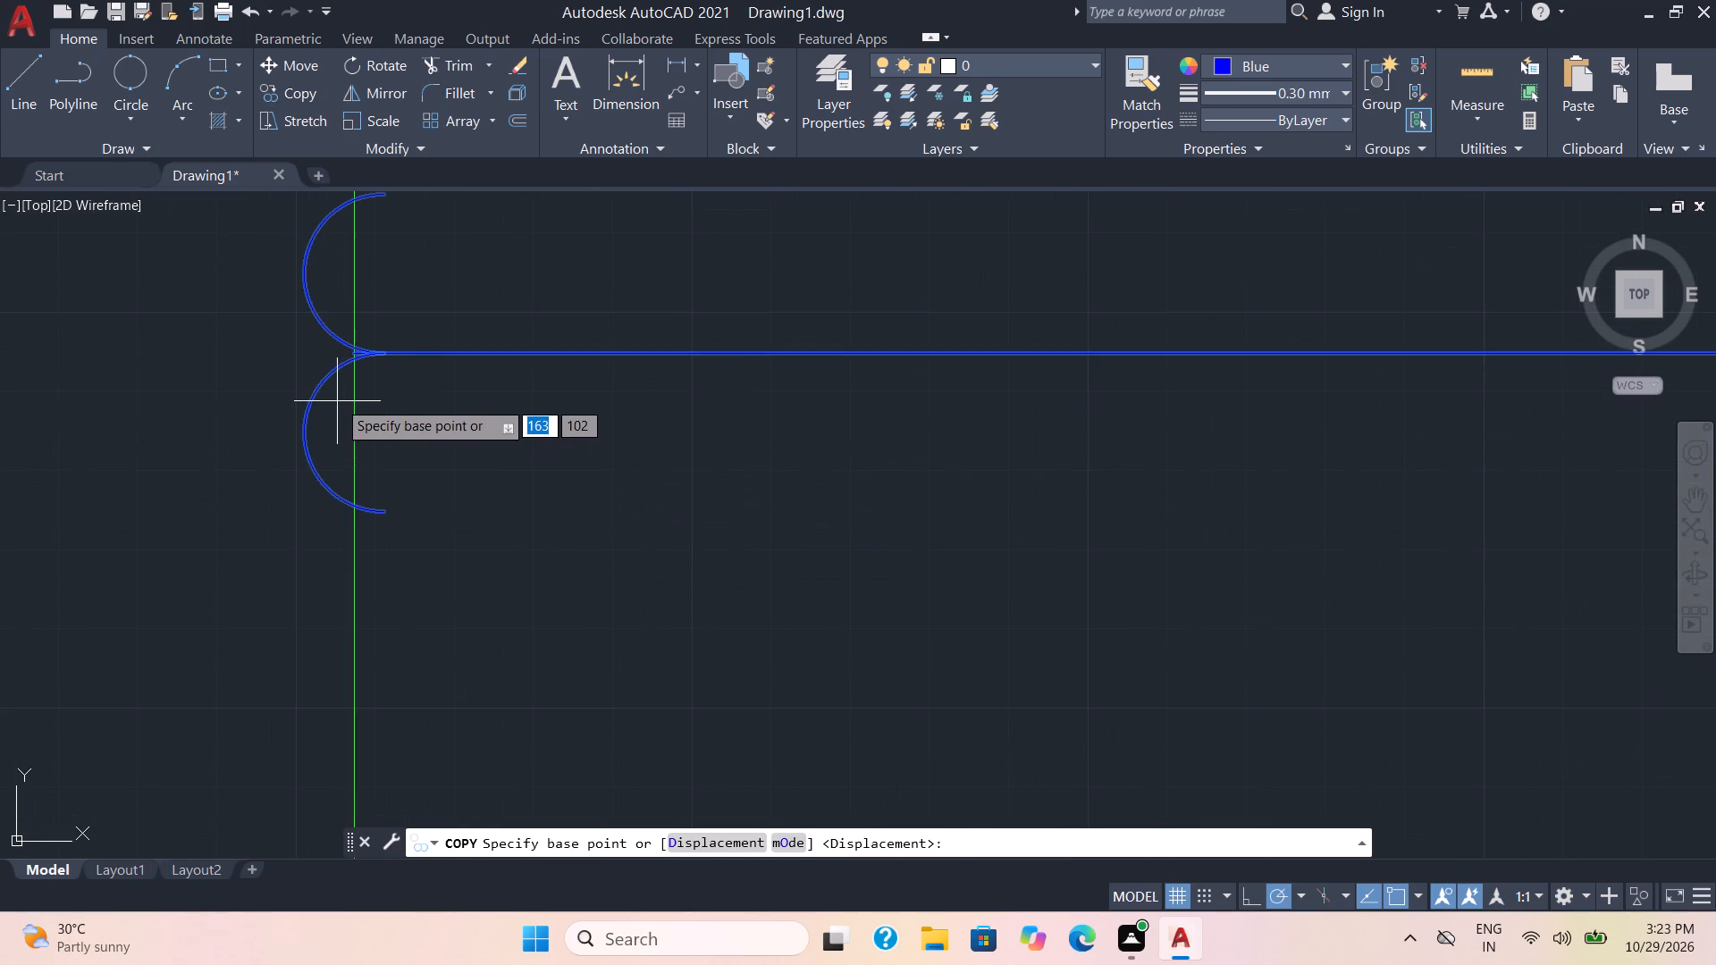
scroll(383, 390, up, 4)
scroll(313, 293, down, 2)
middle_drag(313, 298, 313, 302)
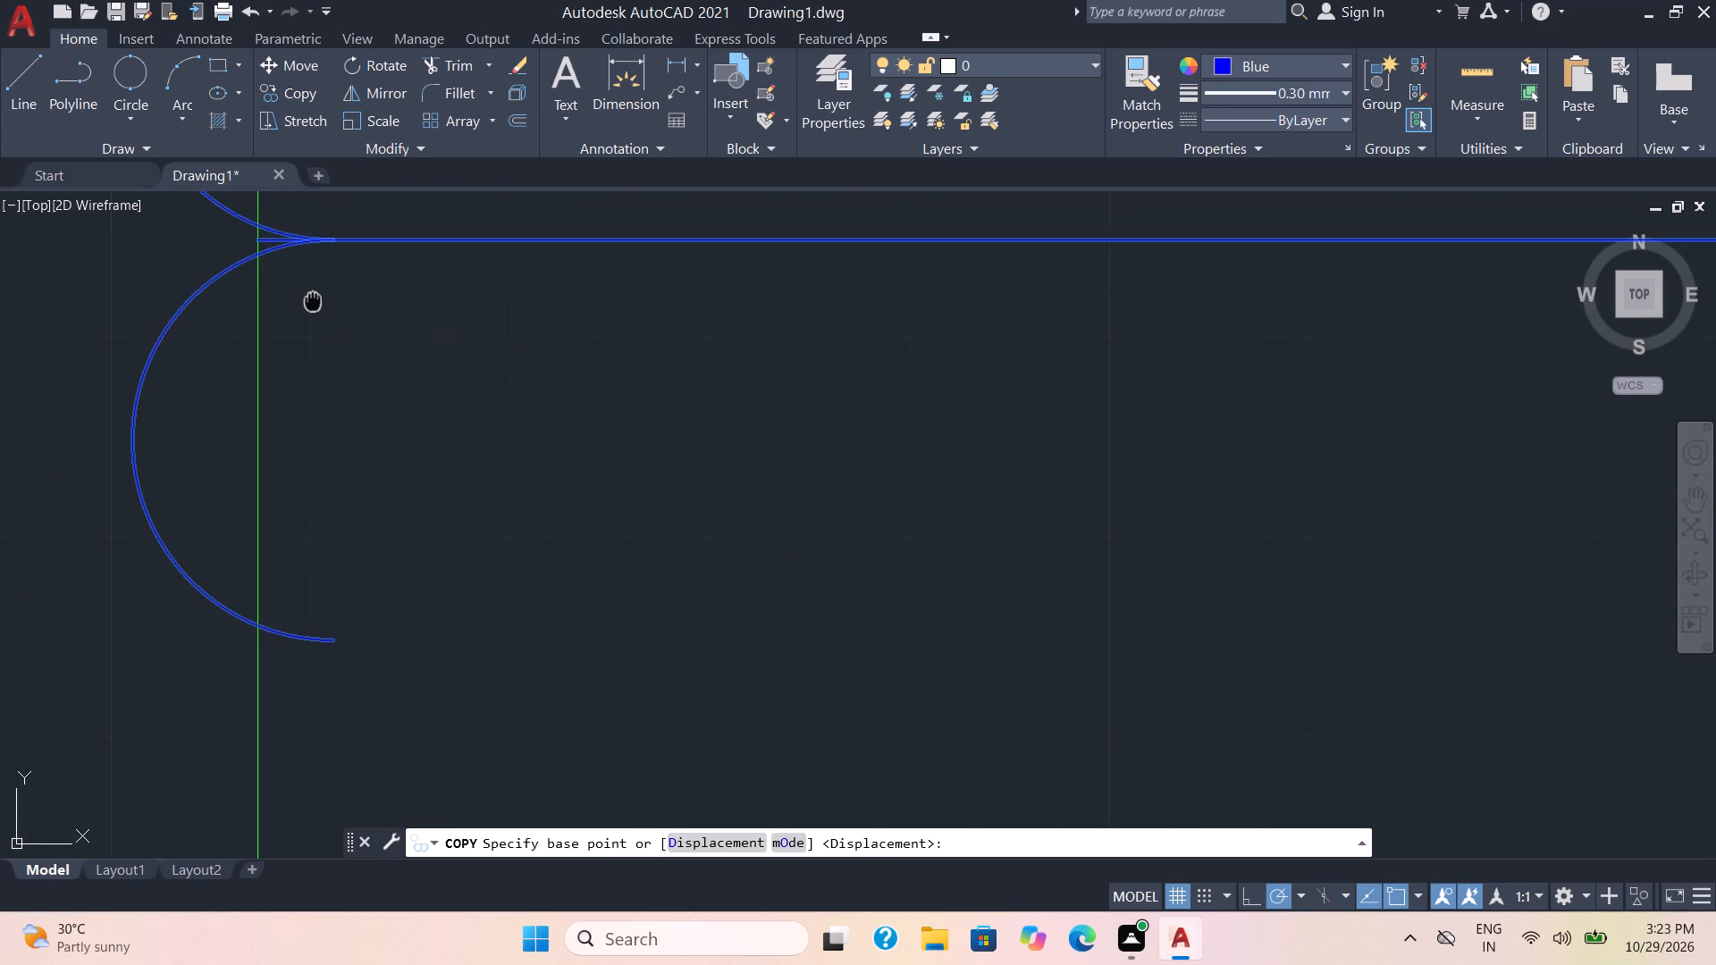
middle_drag(313, 302, 380, 467)
scroll(368, 449, up, 2)
click(252, 342)
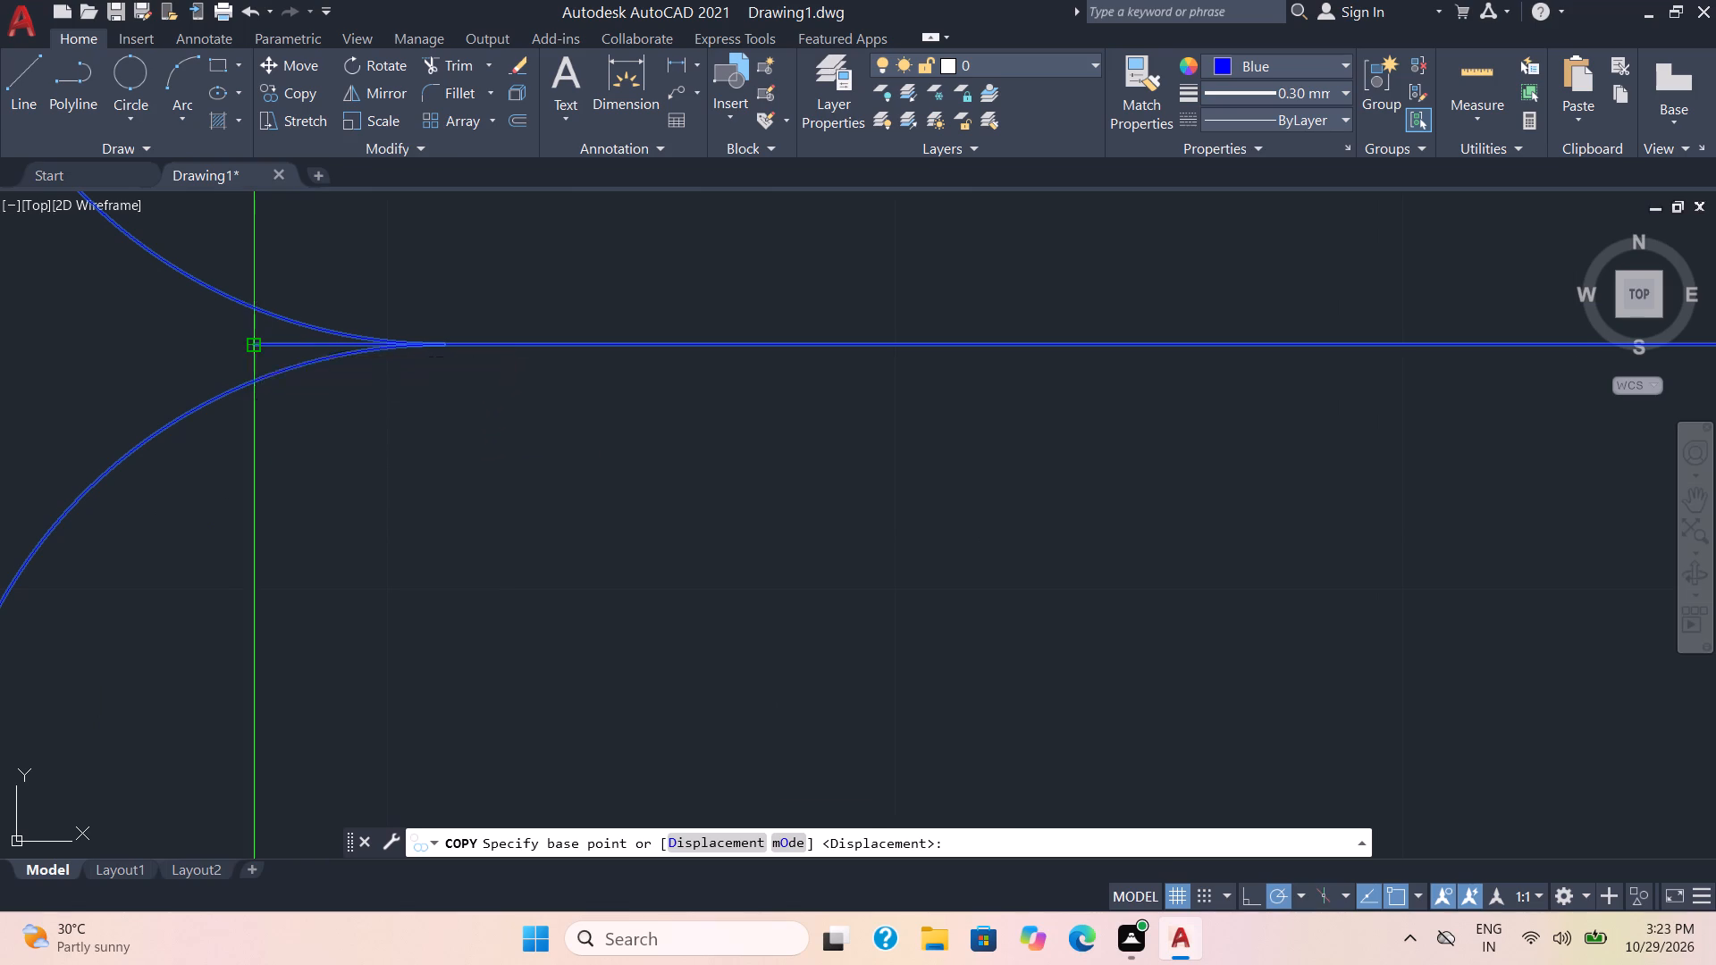
scroll(270, 516, down, 5)
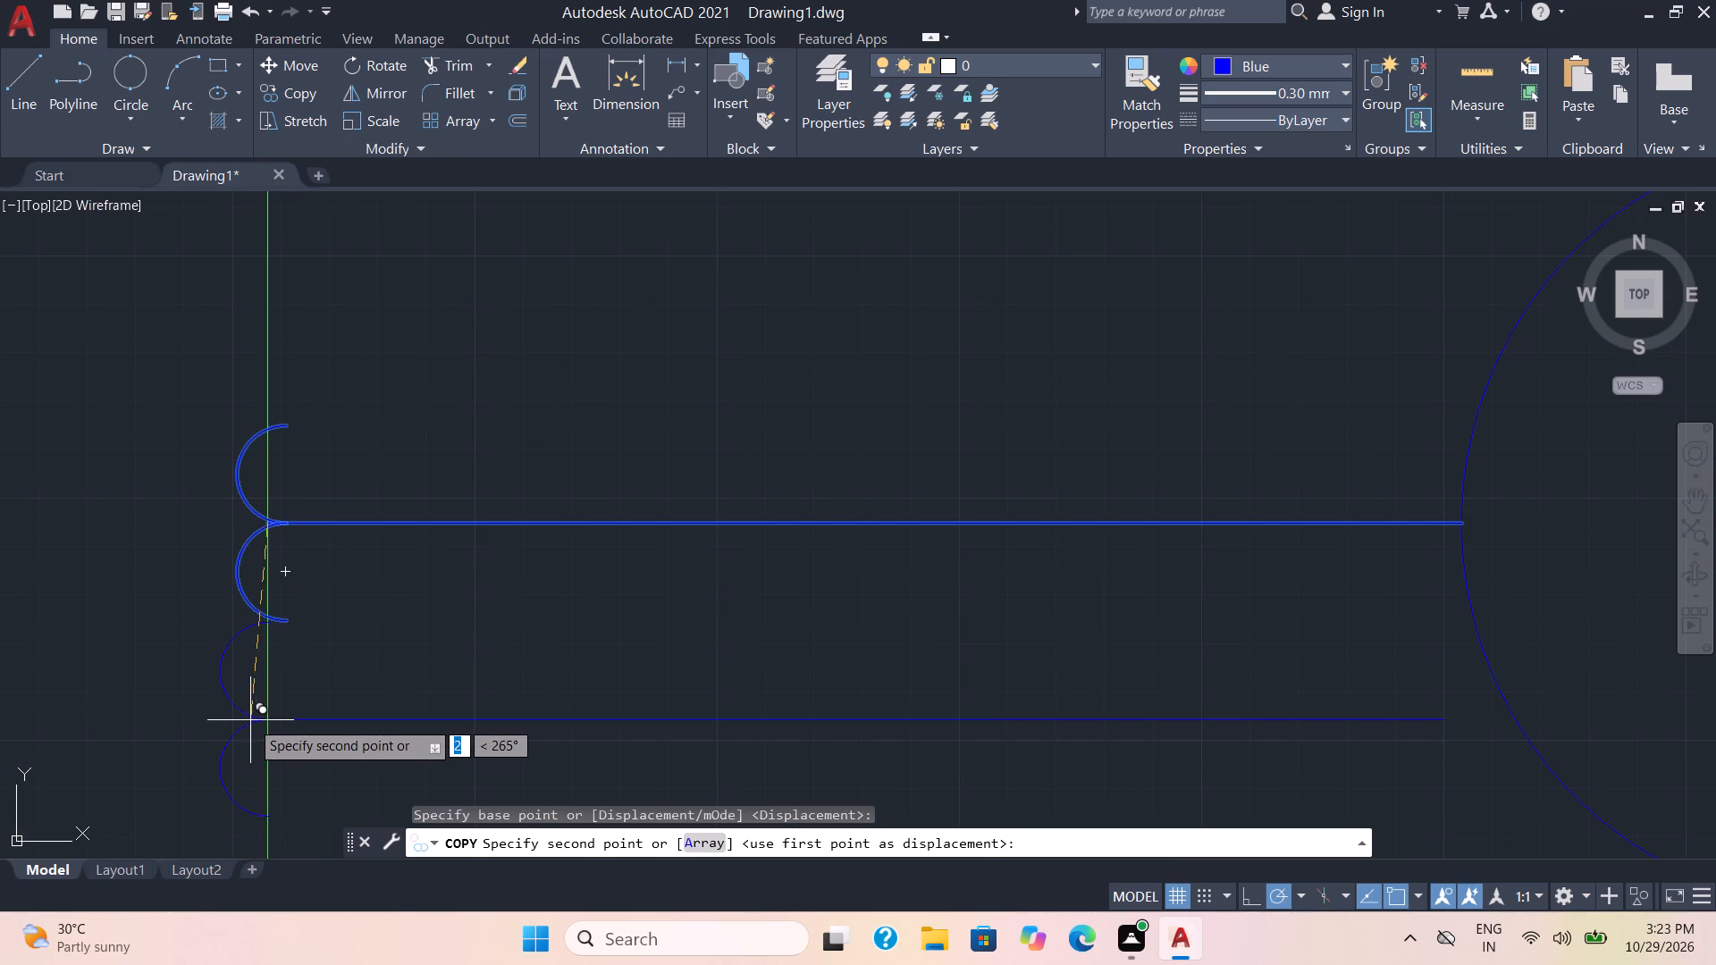
scroll(271, 734, down, 3)
middle_drag(269, 735, 322, 404)
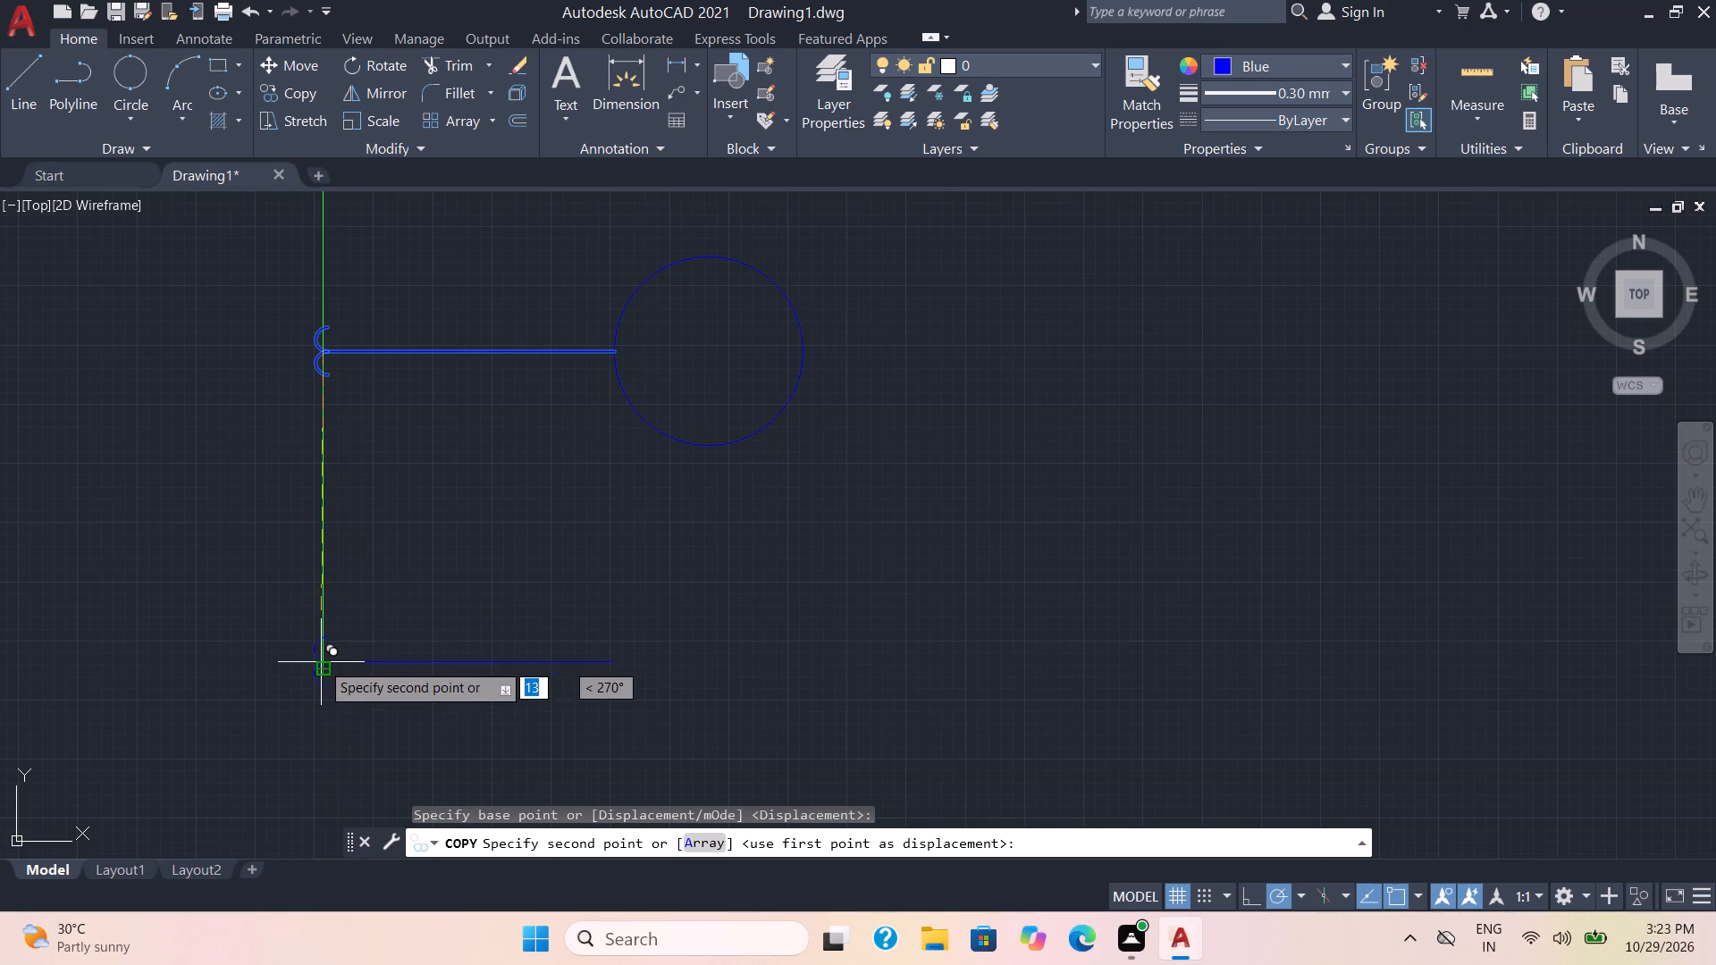
scroll(321, 662, down, 1)
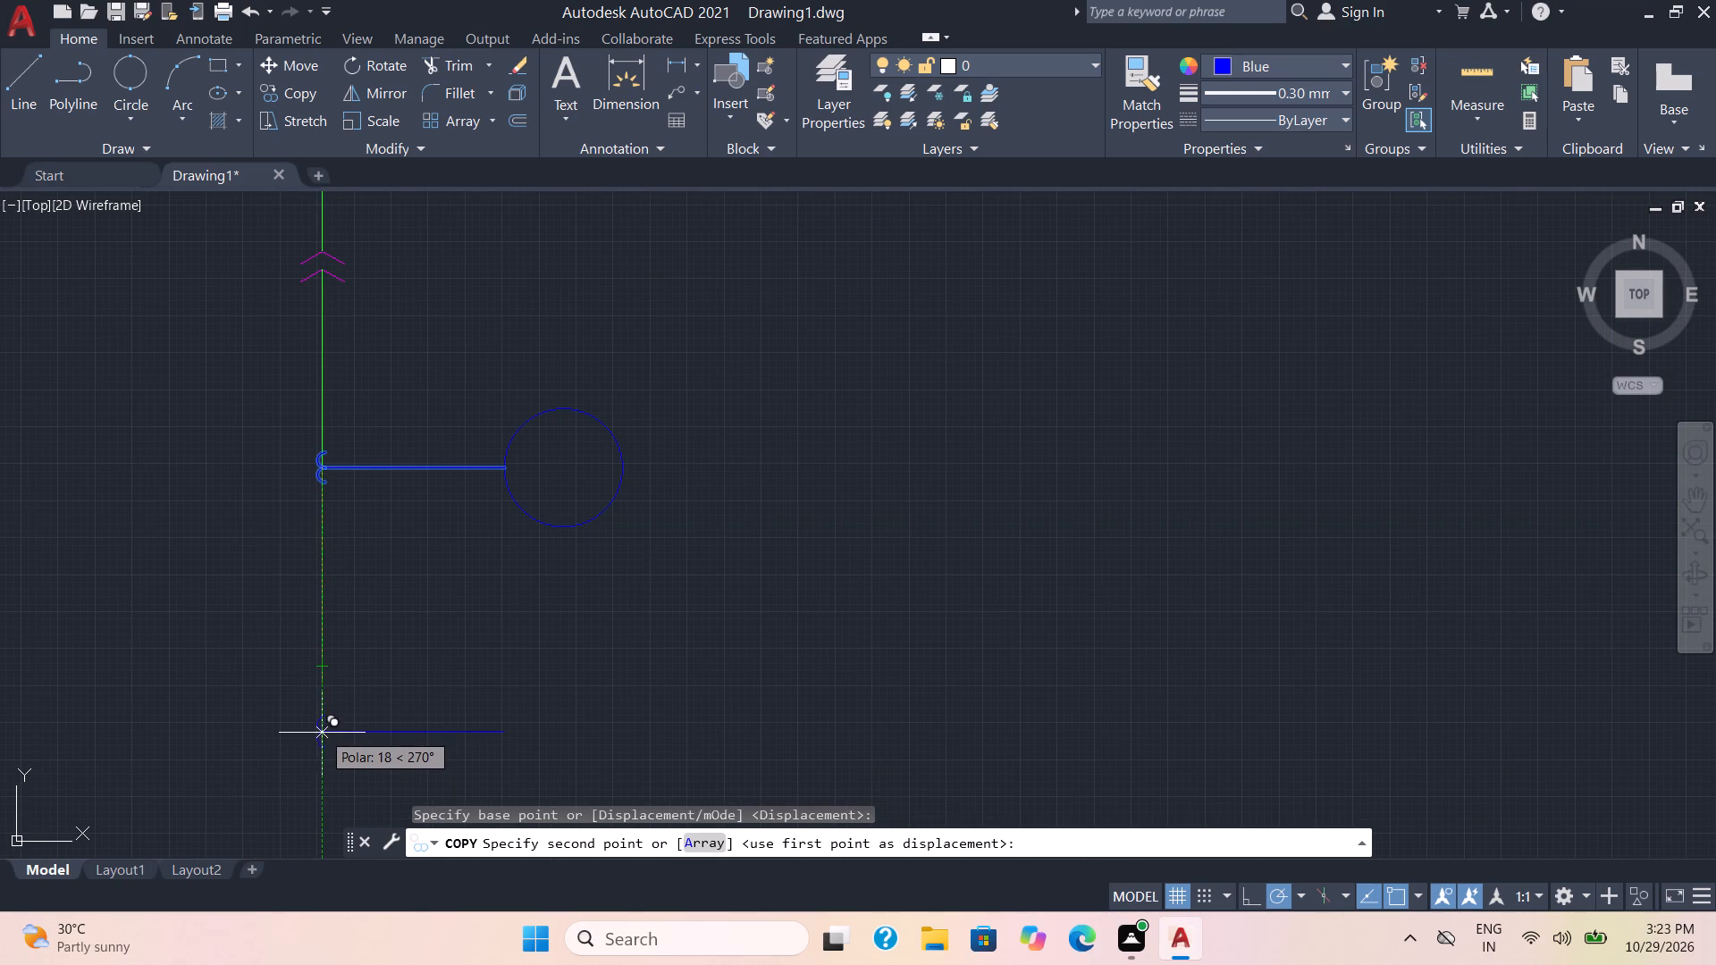
click(323, 754)
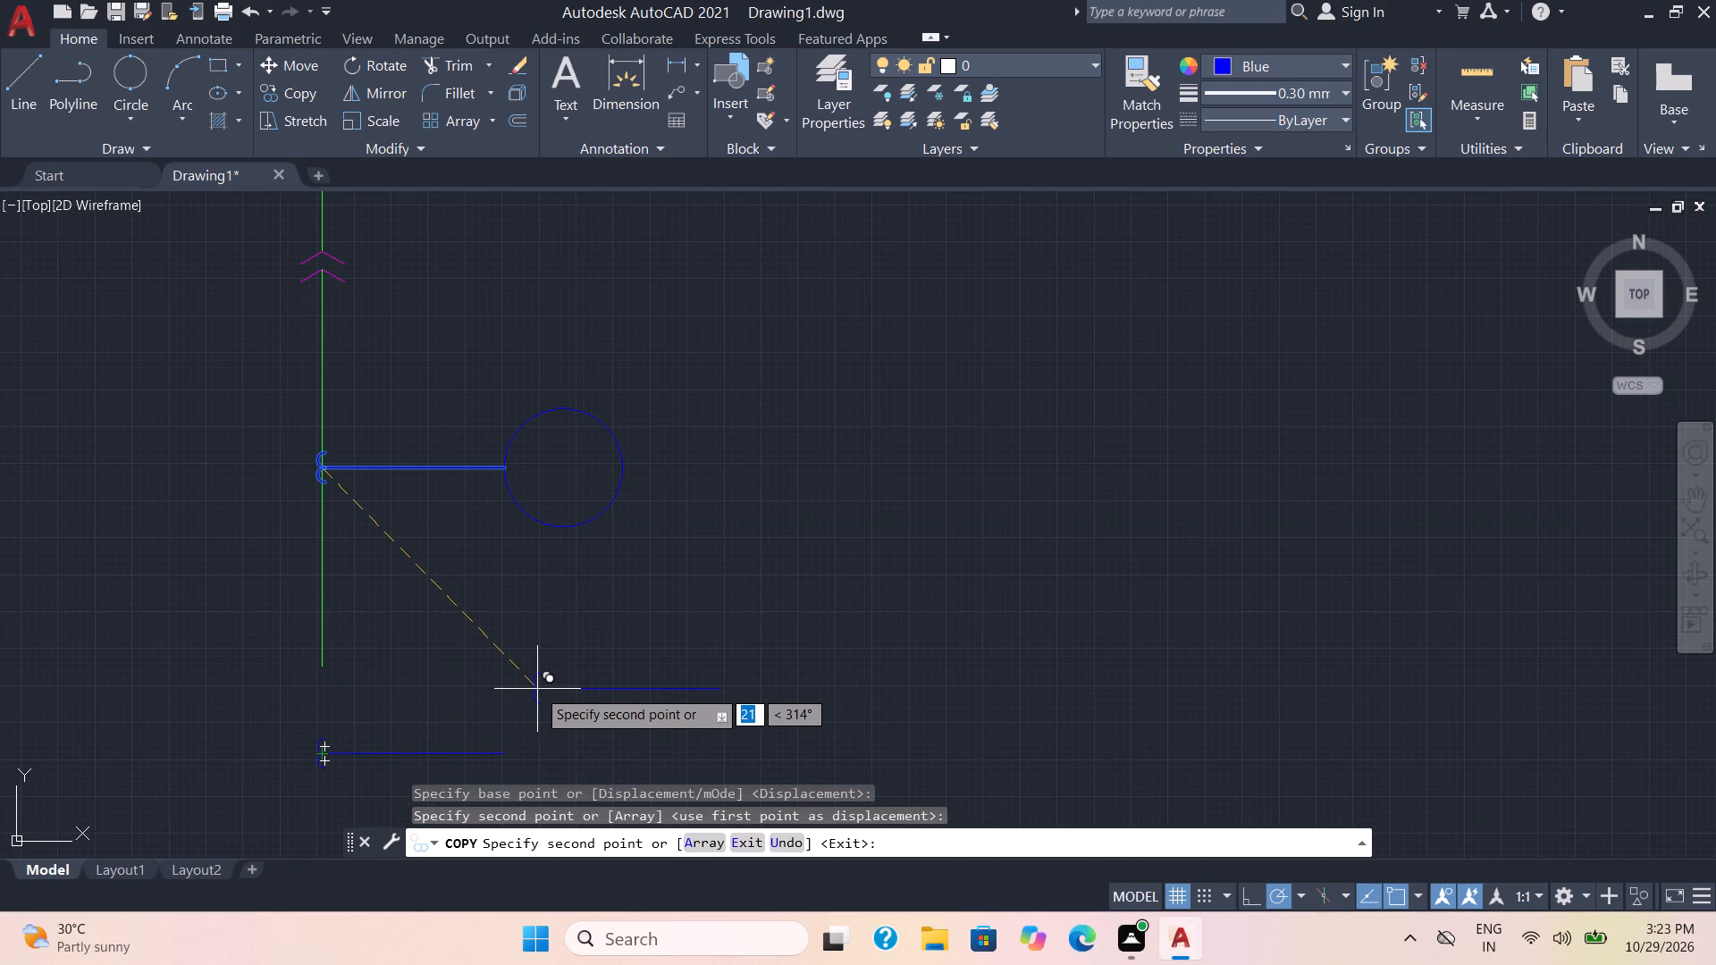
key(space)
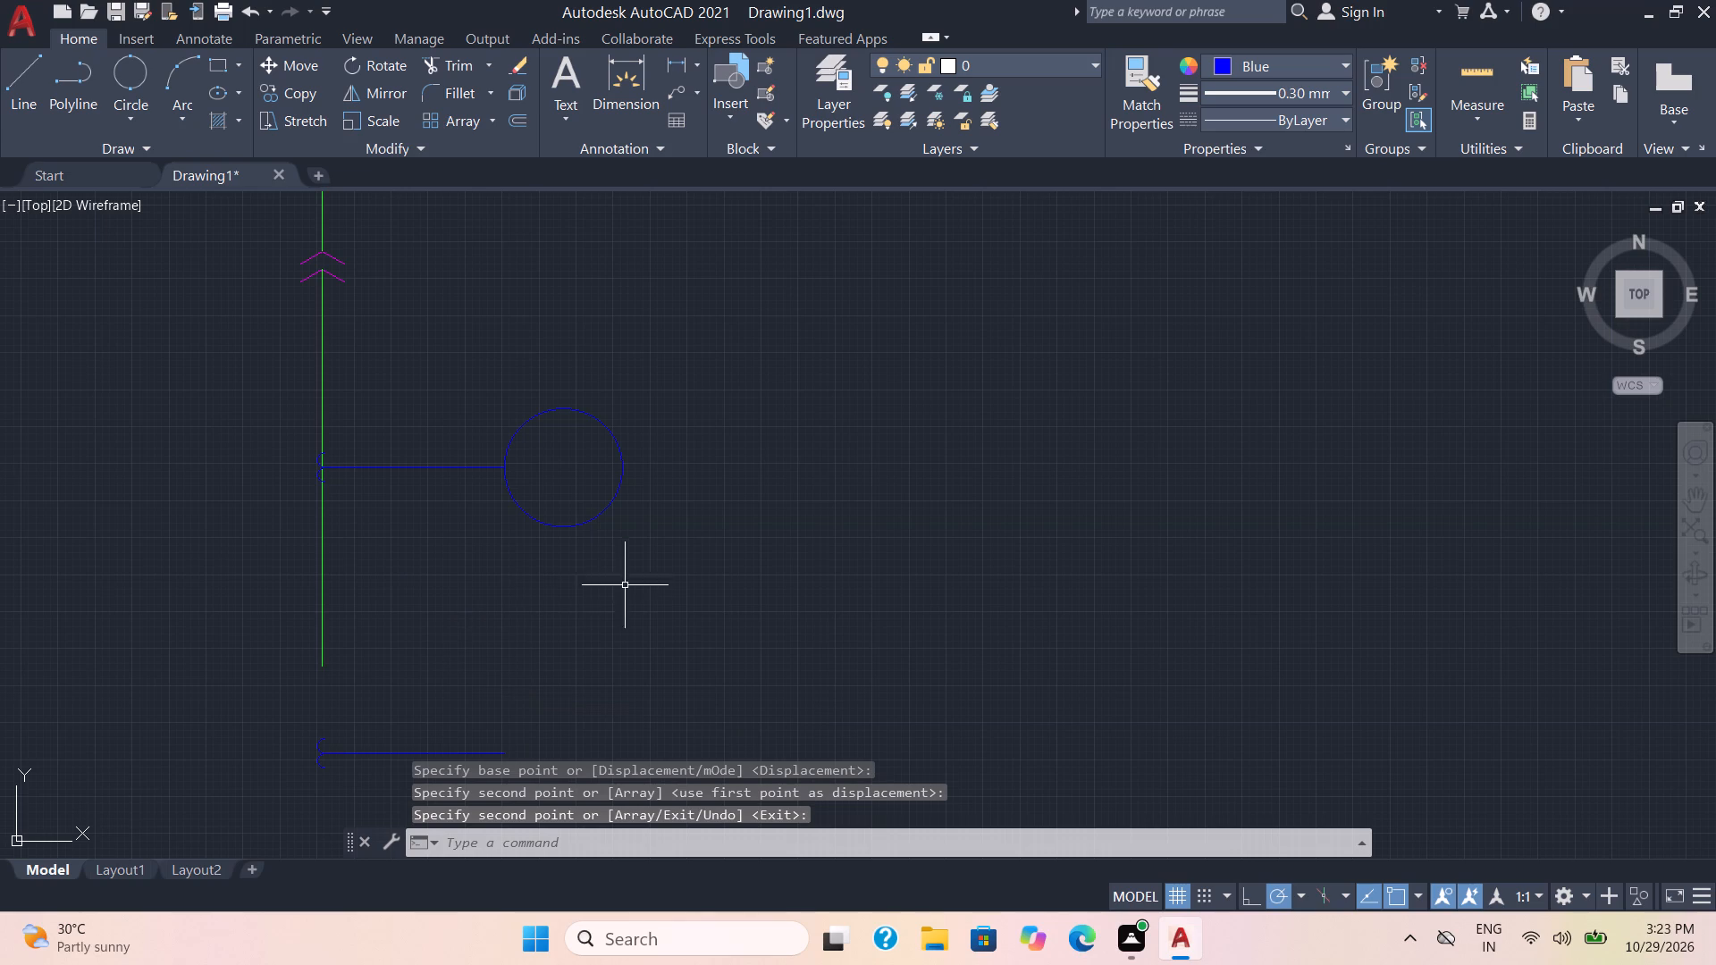
Extend the green vertical conductor down to the copied branch line.
middle_drag(625, 623, 618, 439)
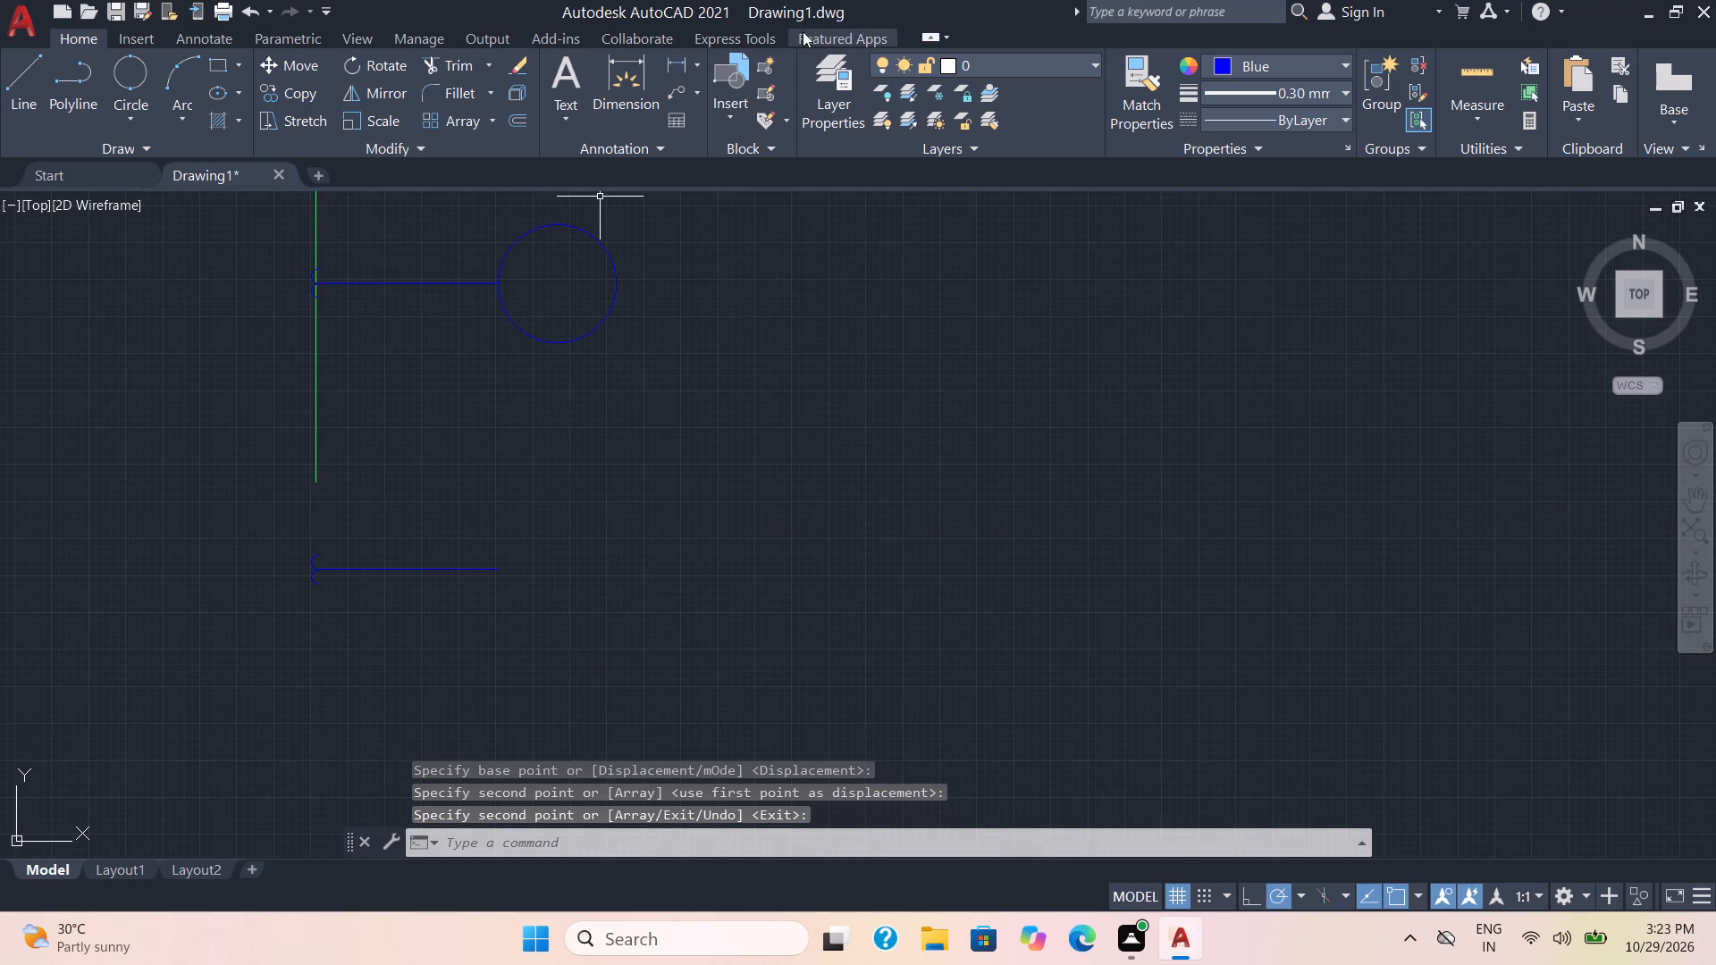
click(460, 62)
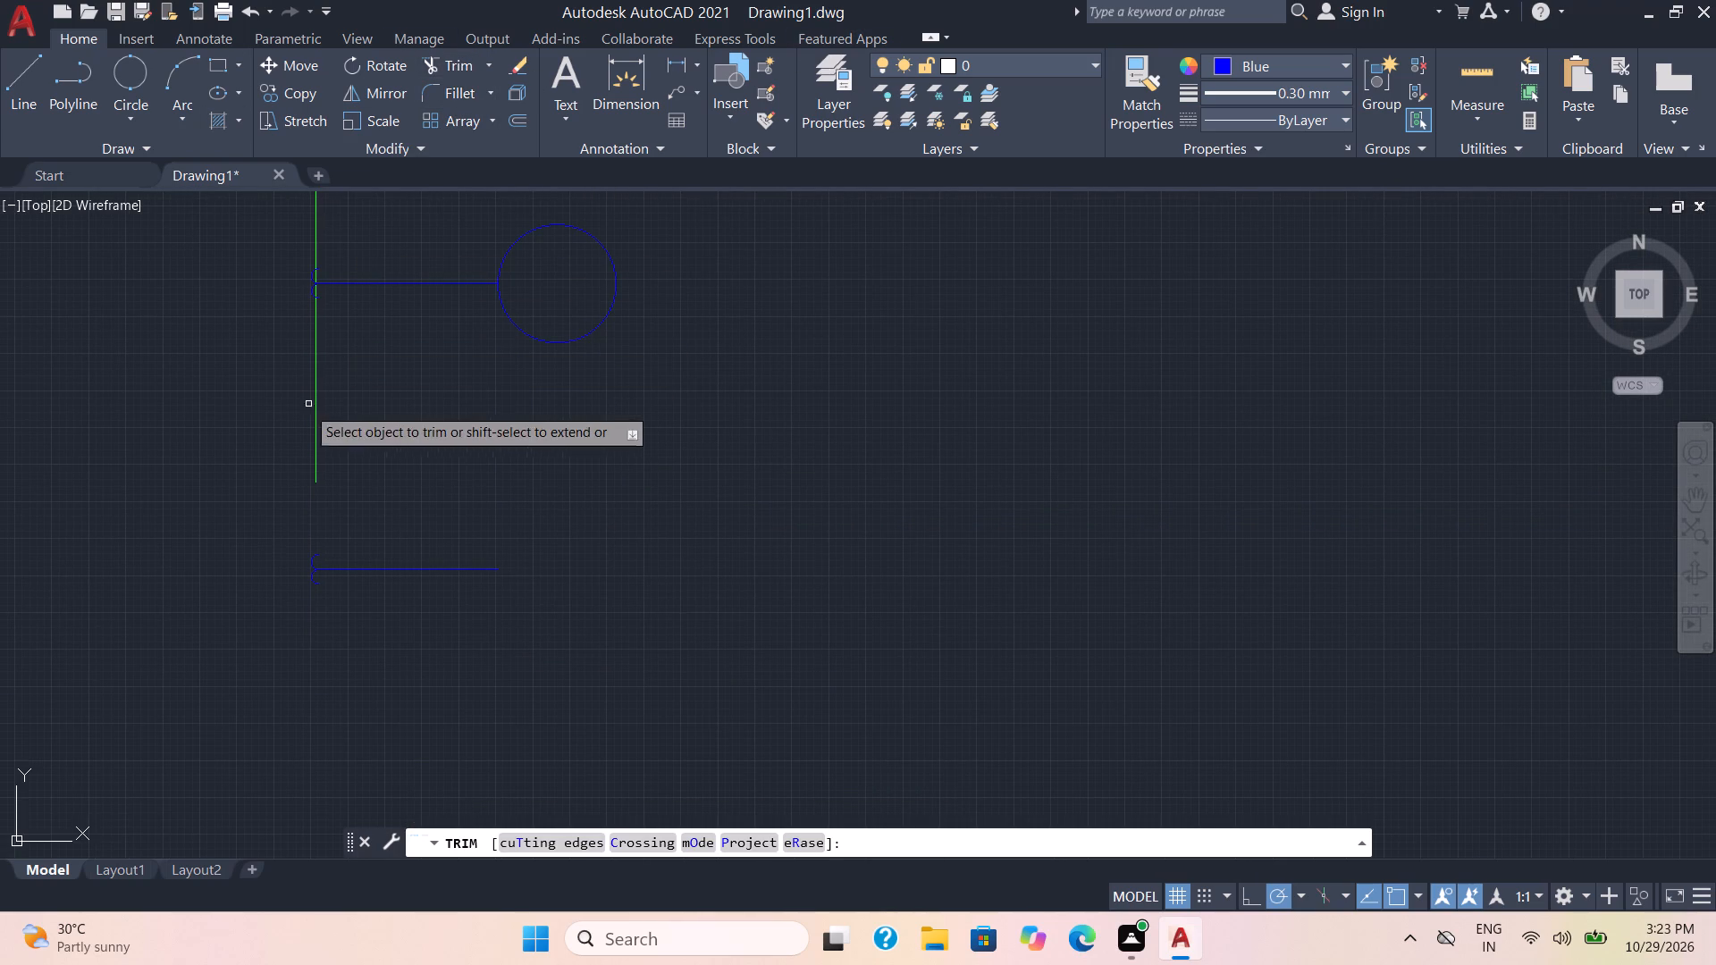
shift+click(316, 466)
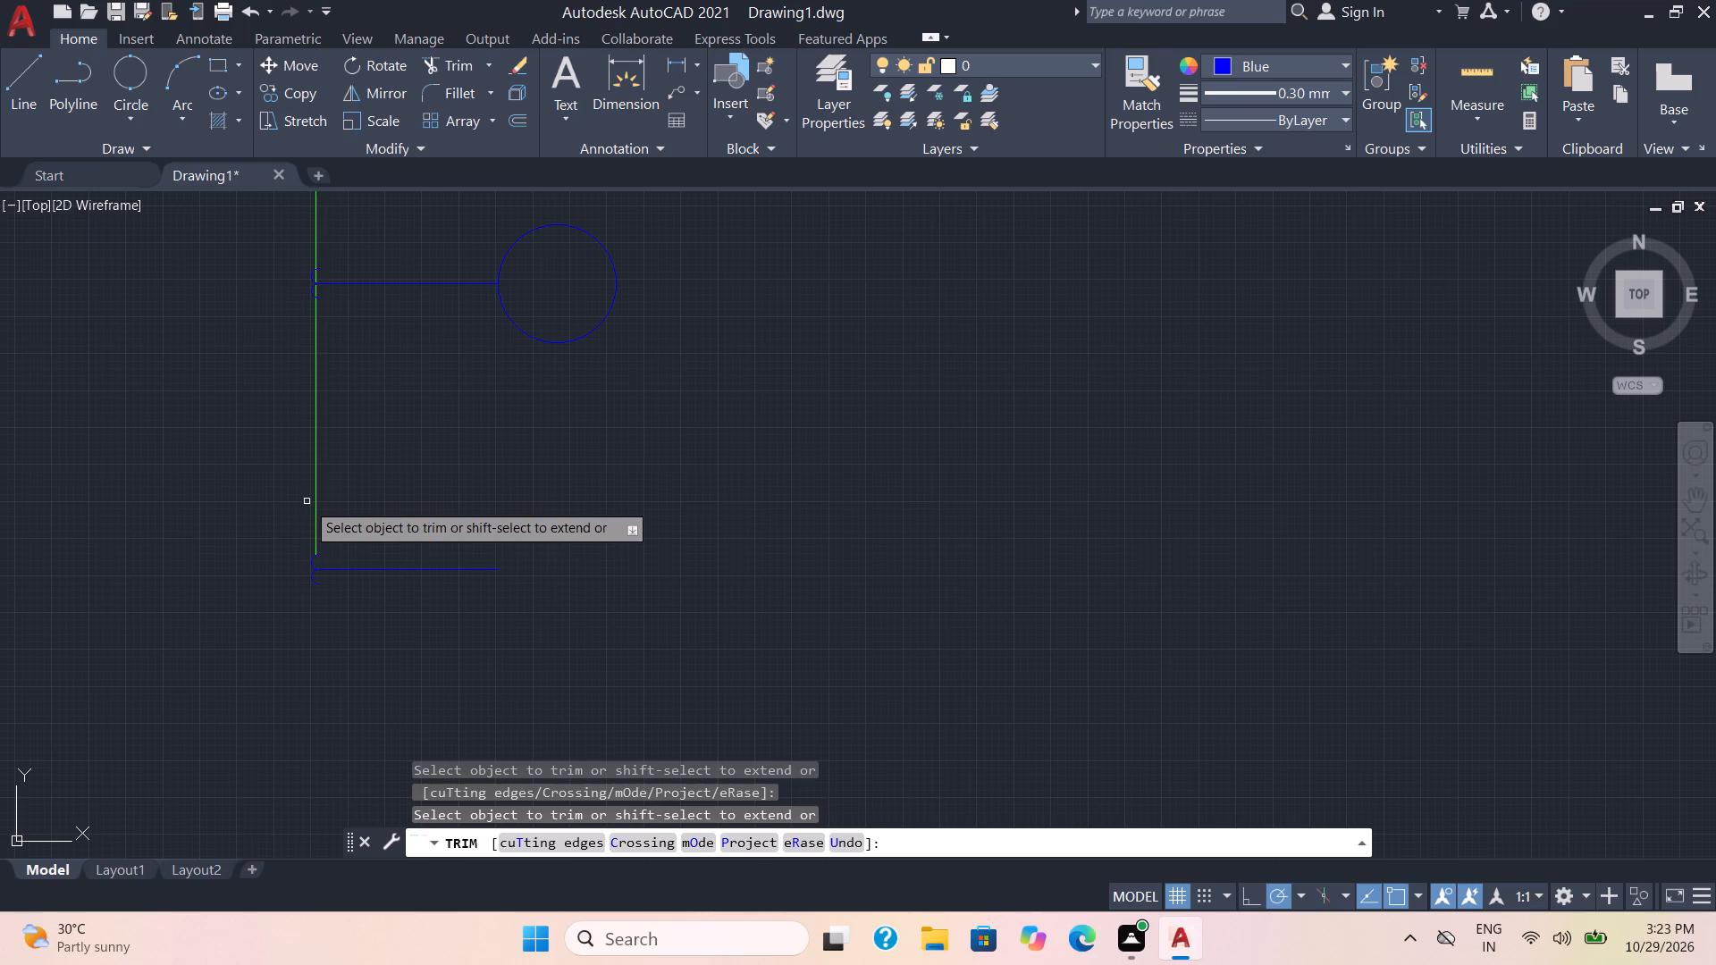
shift+click(316, 536)
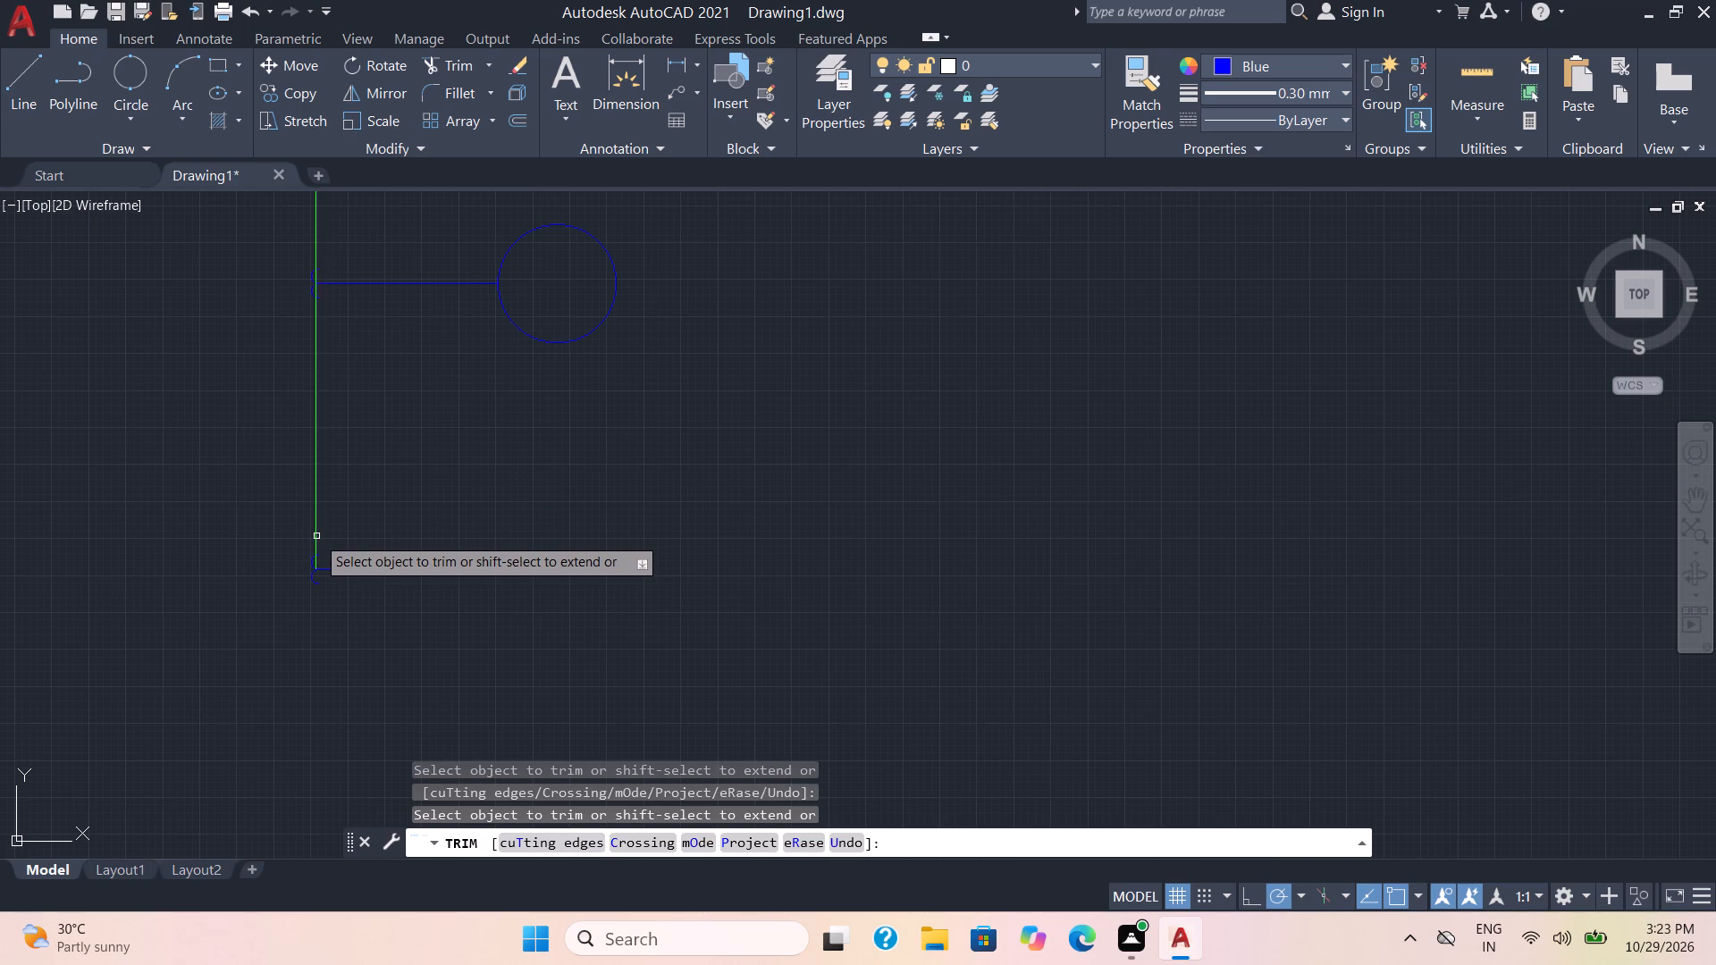
shift+scroll(317, 552, up, 2)
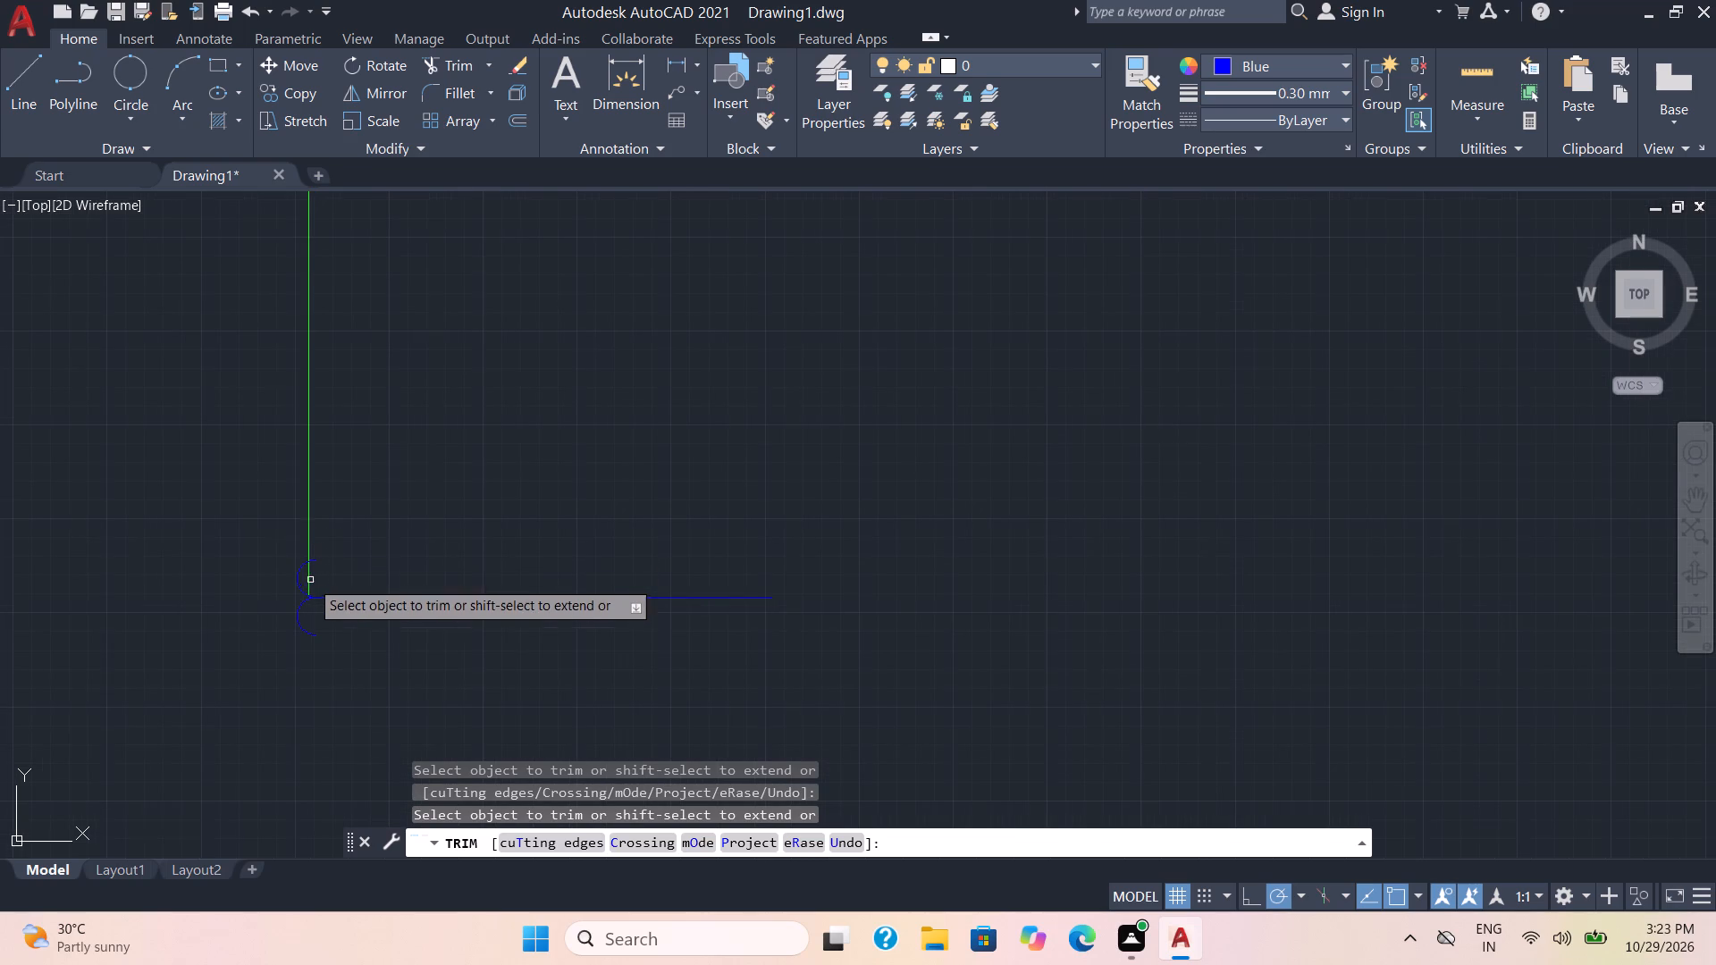
shift+click(309, 581)
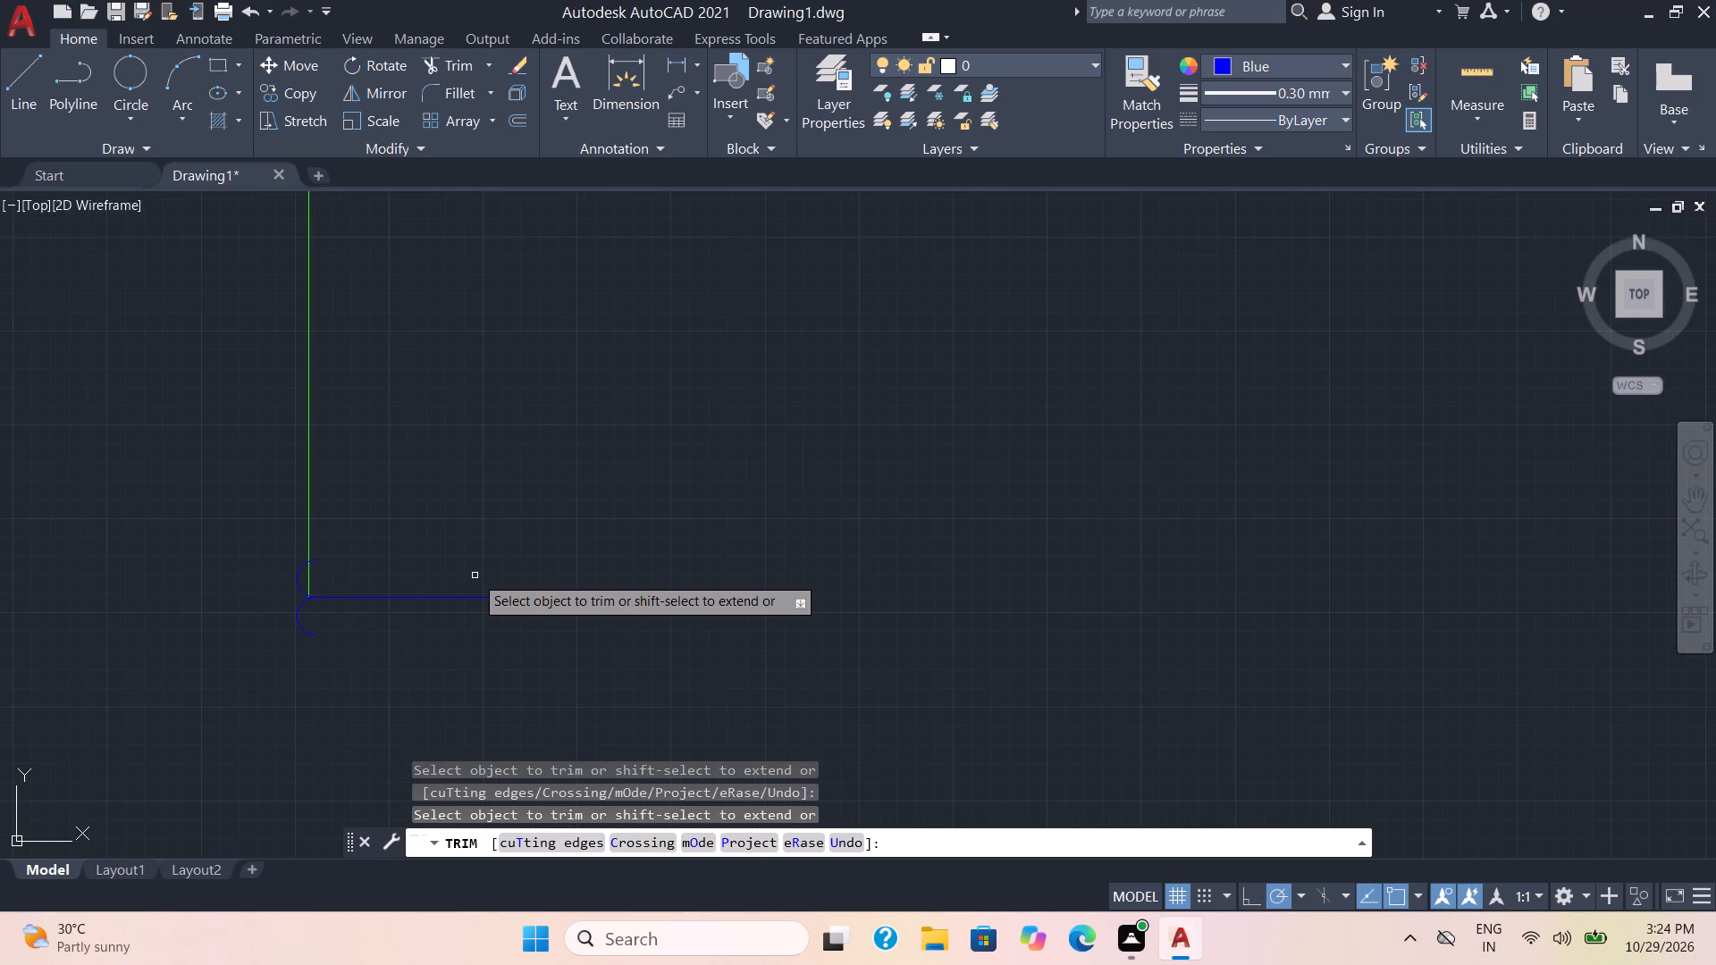
key(space)
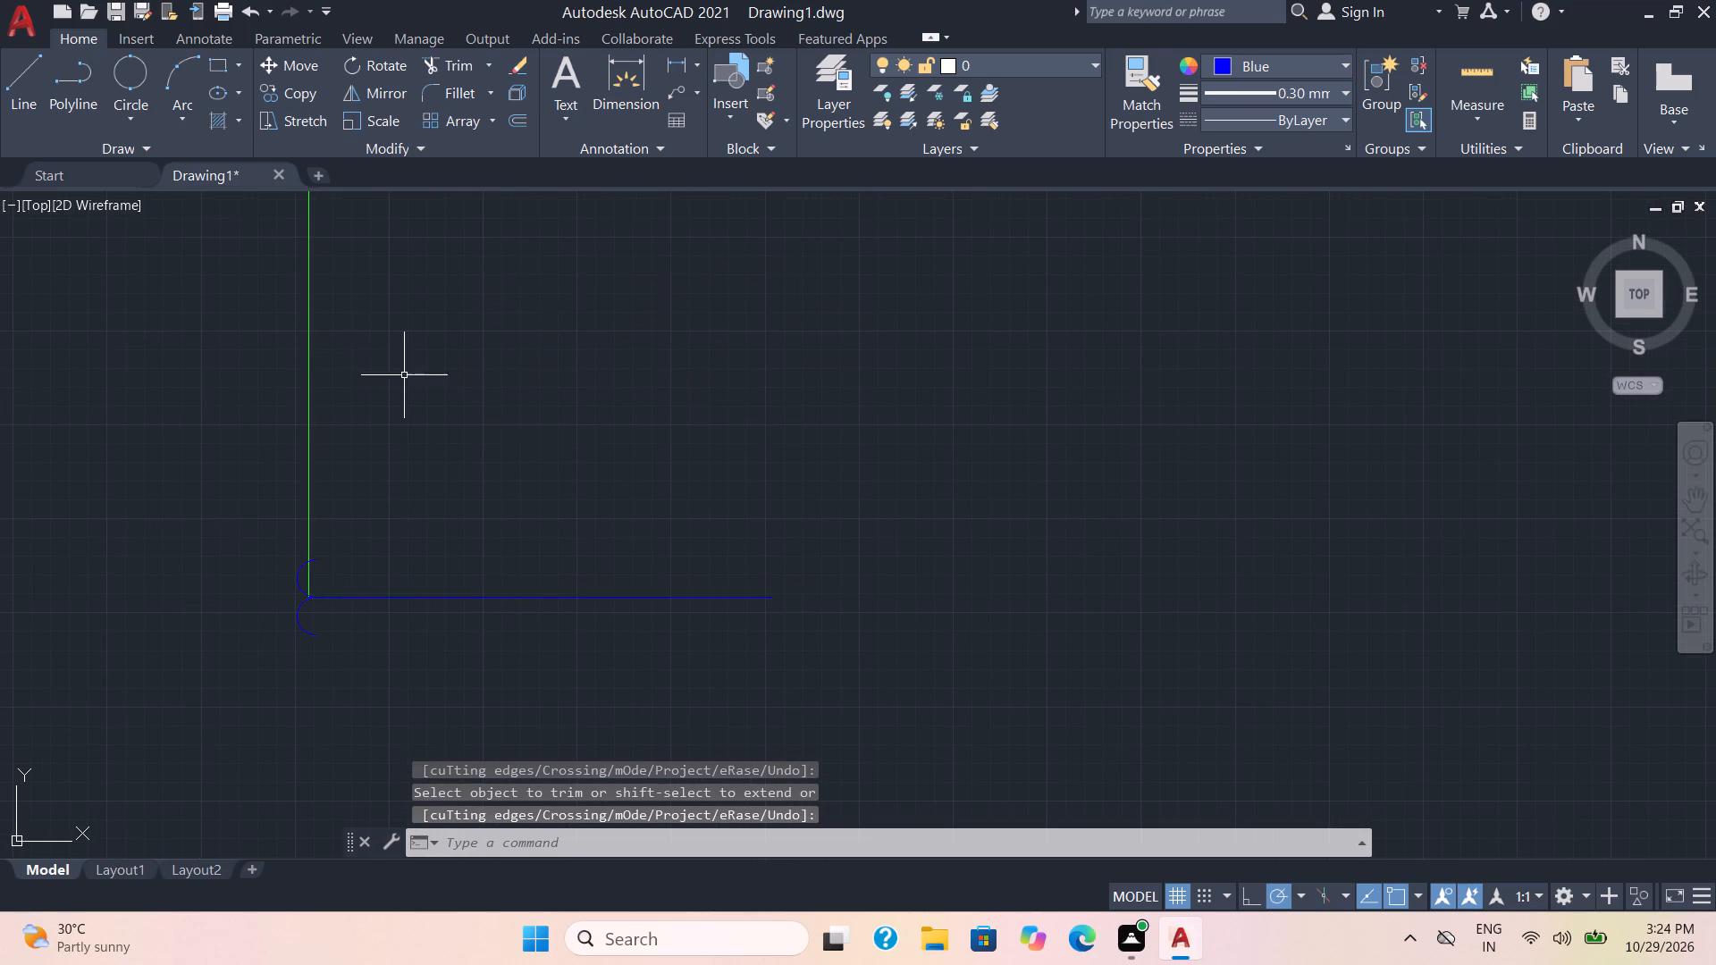
Copy the blue circle about 9 mm straight down from its left quadrant, placing the copy just below the original.
scroll(516, 409, down, 3)
click(659, 345)
click(638, 291)
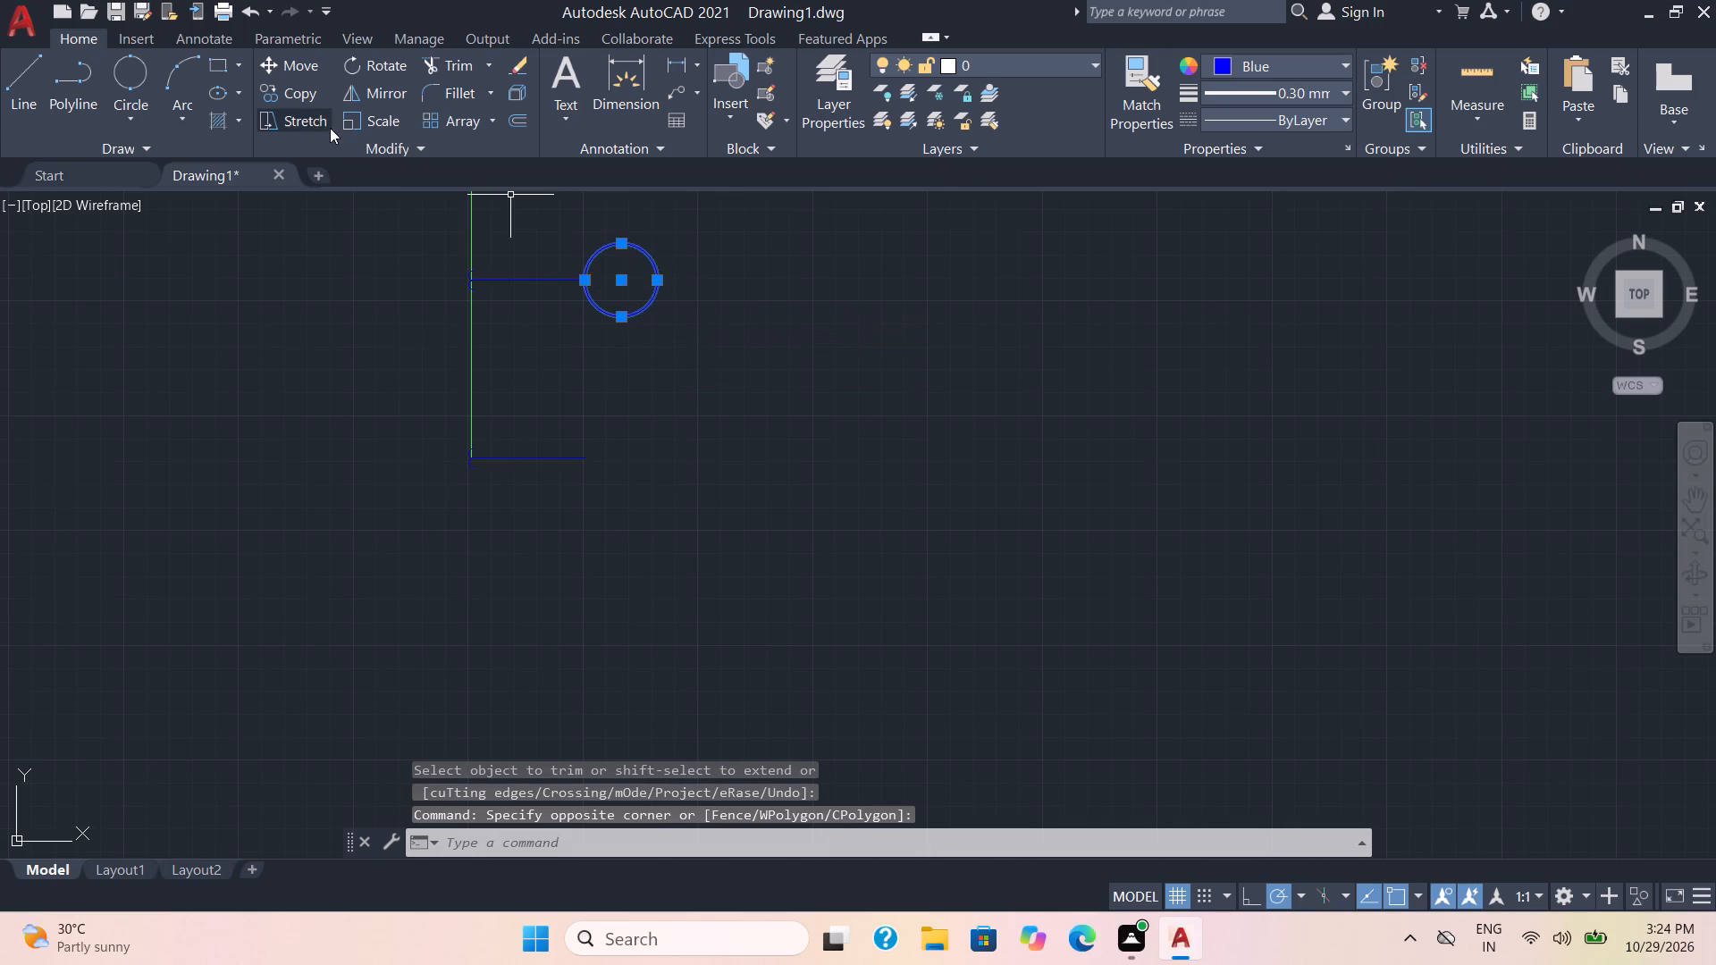
click(306, 91)
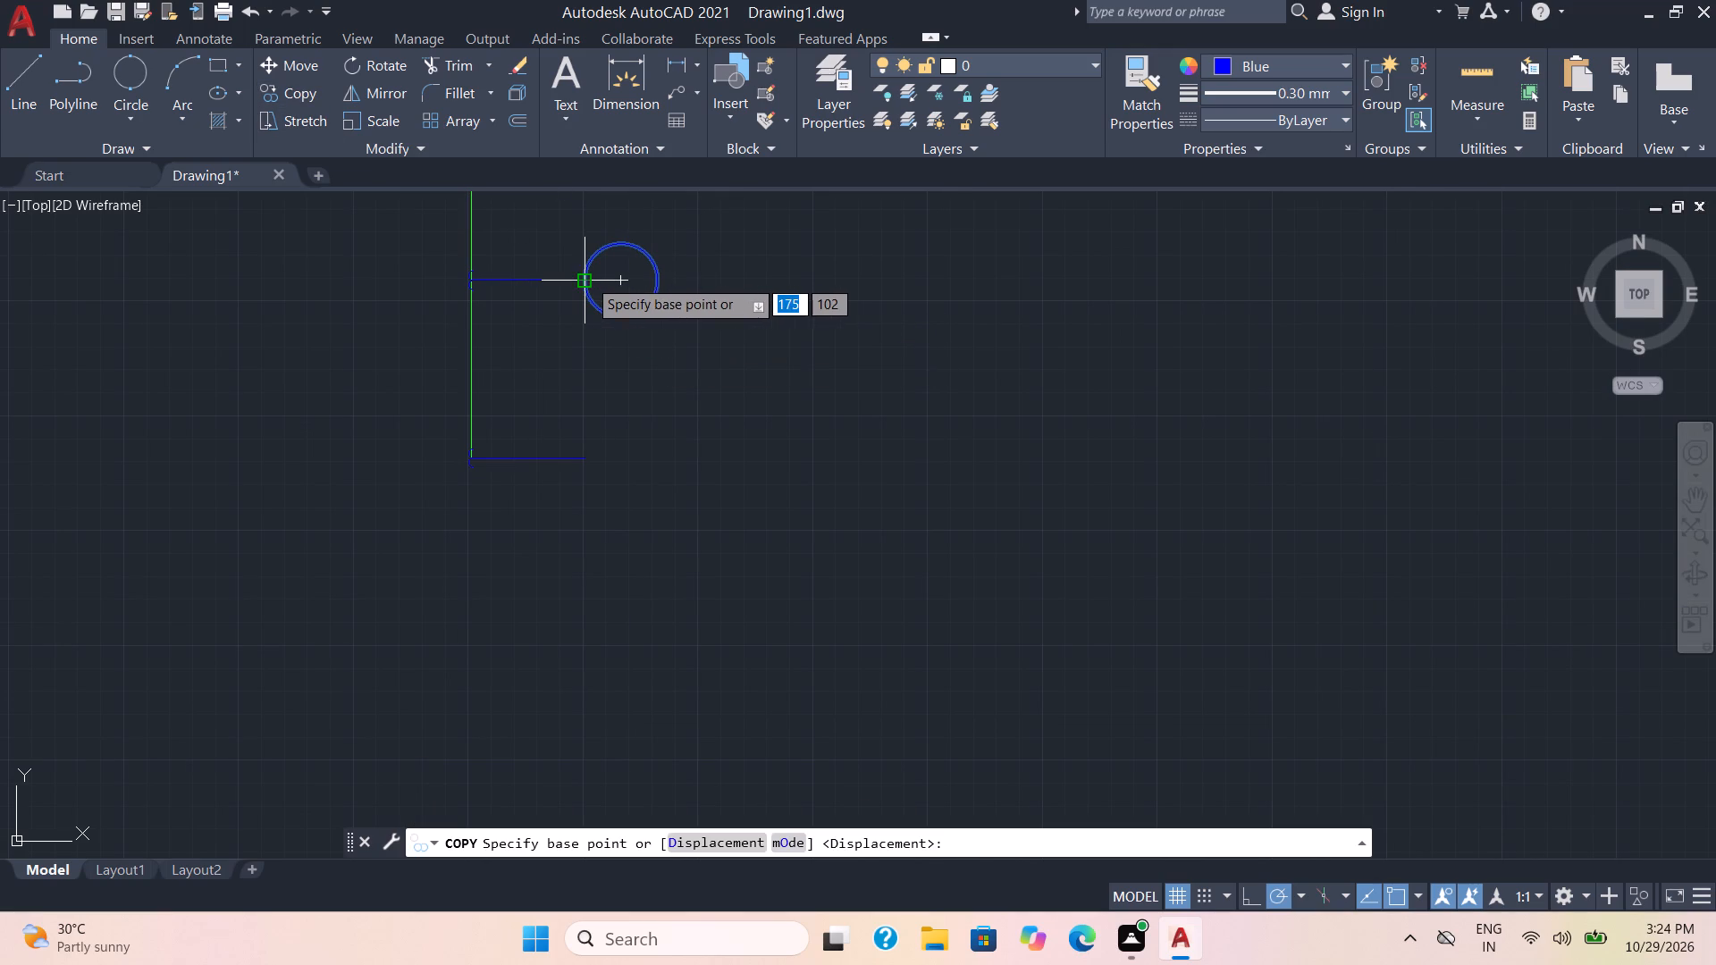
click(585, 281)
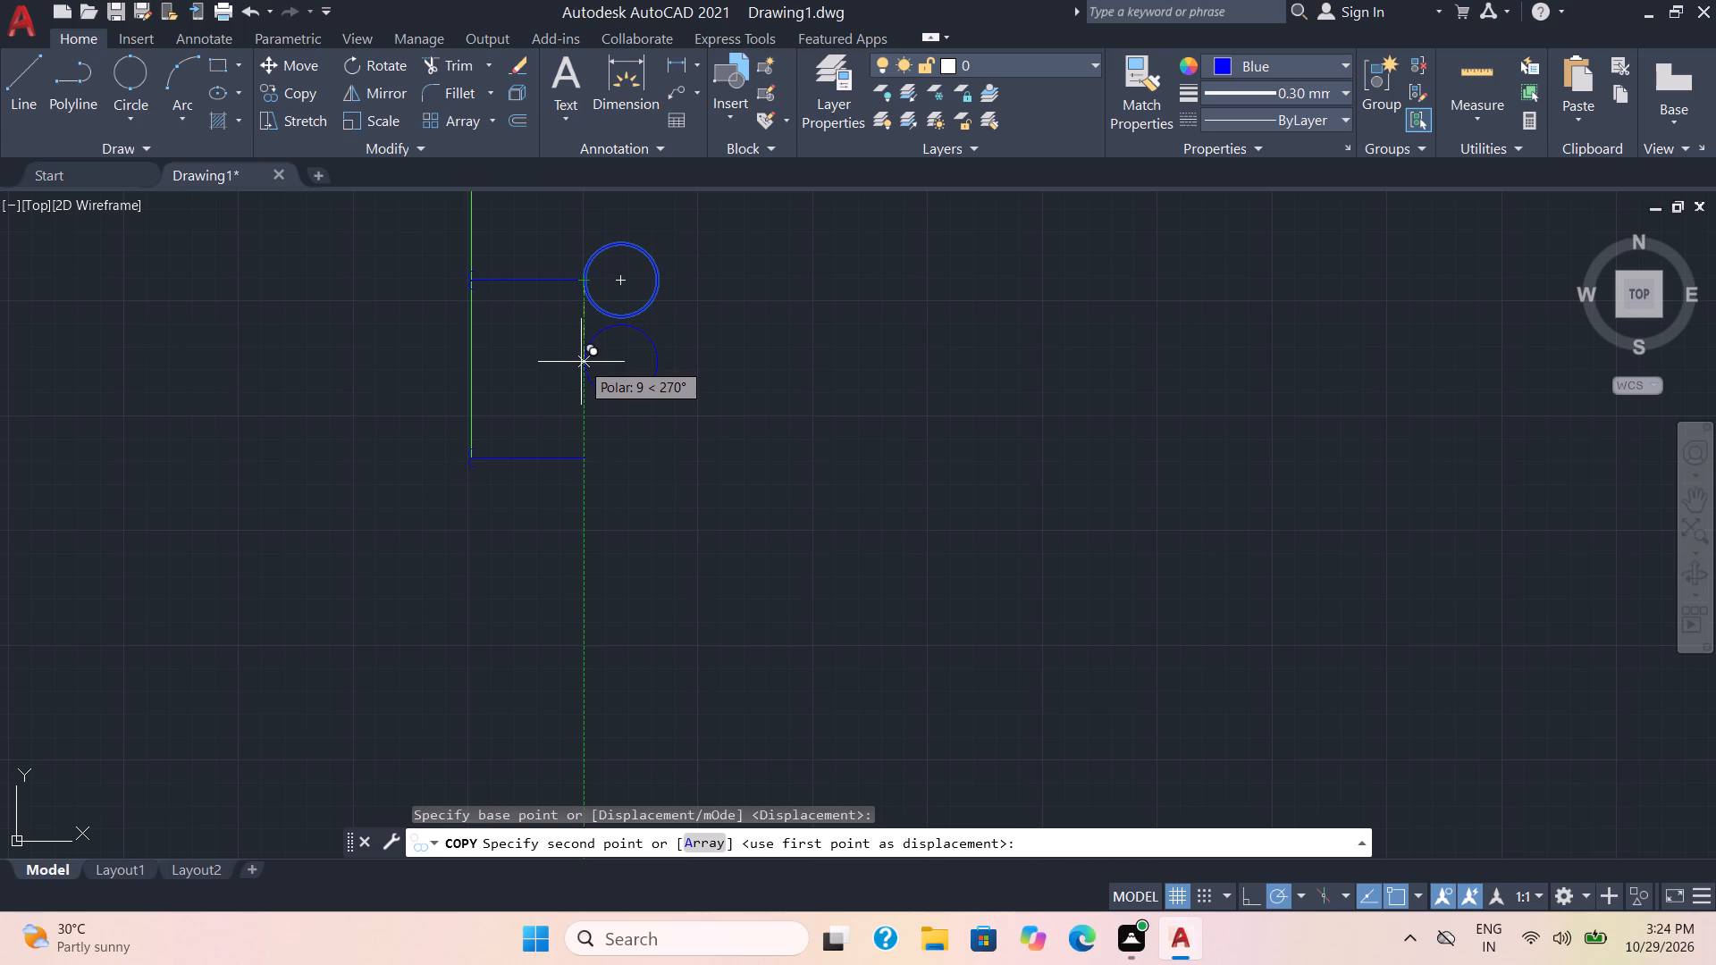
click(581, 362)
key(space)
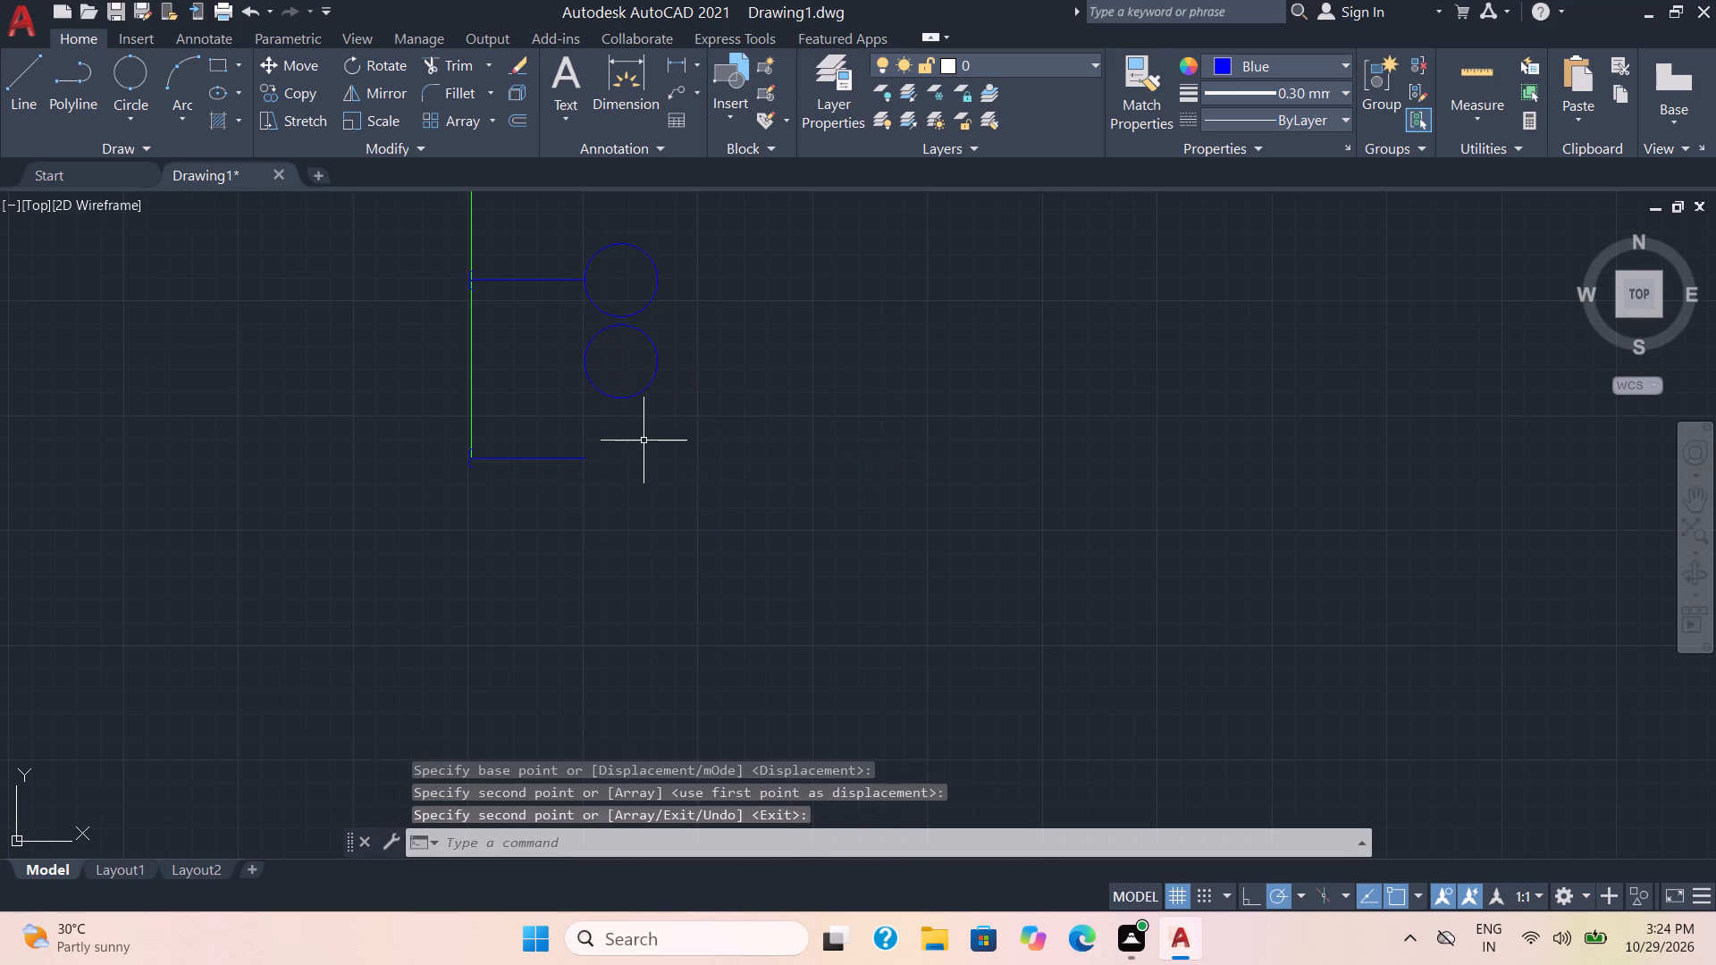
Draw a blue line about 6 mm down from the lower circle's bottom quadrant and horizontally back to the copied branch line's free end.
click(29, 82)
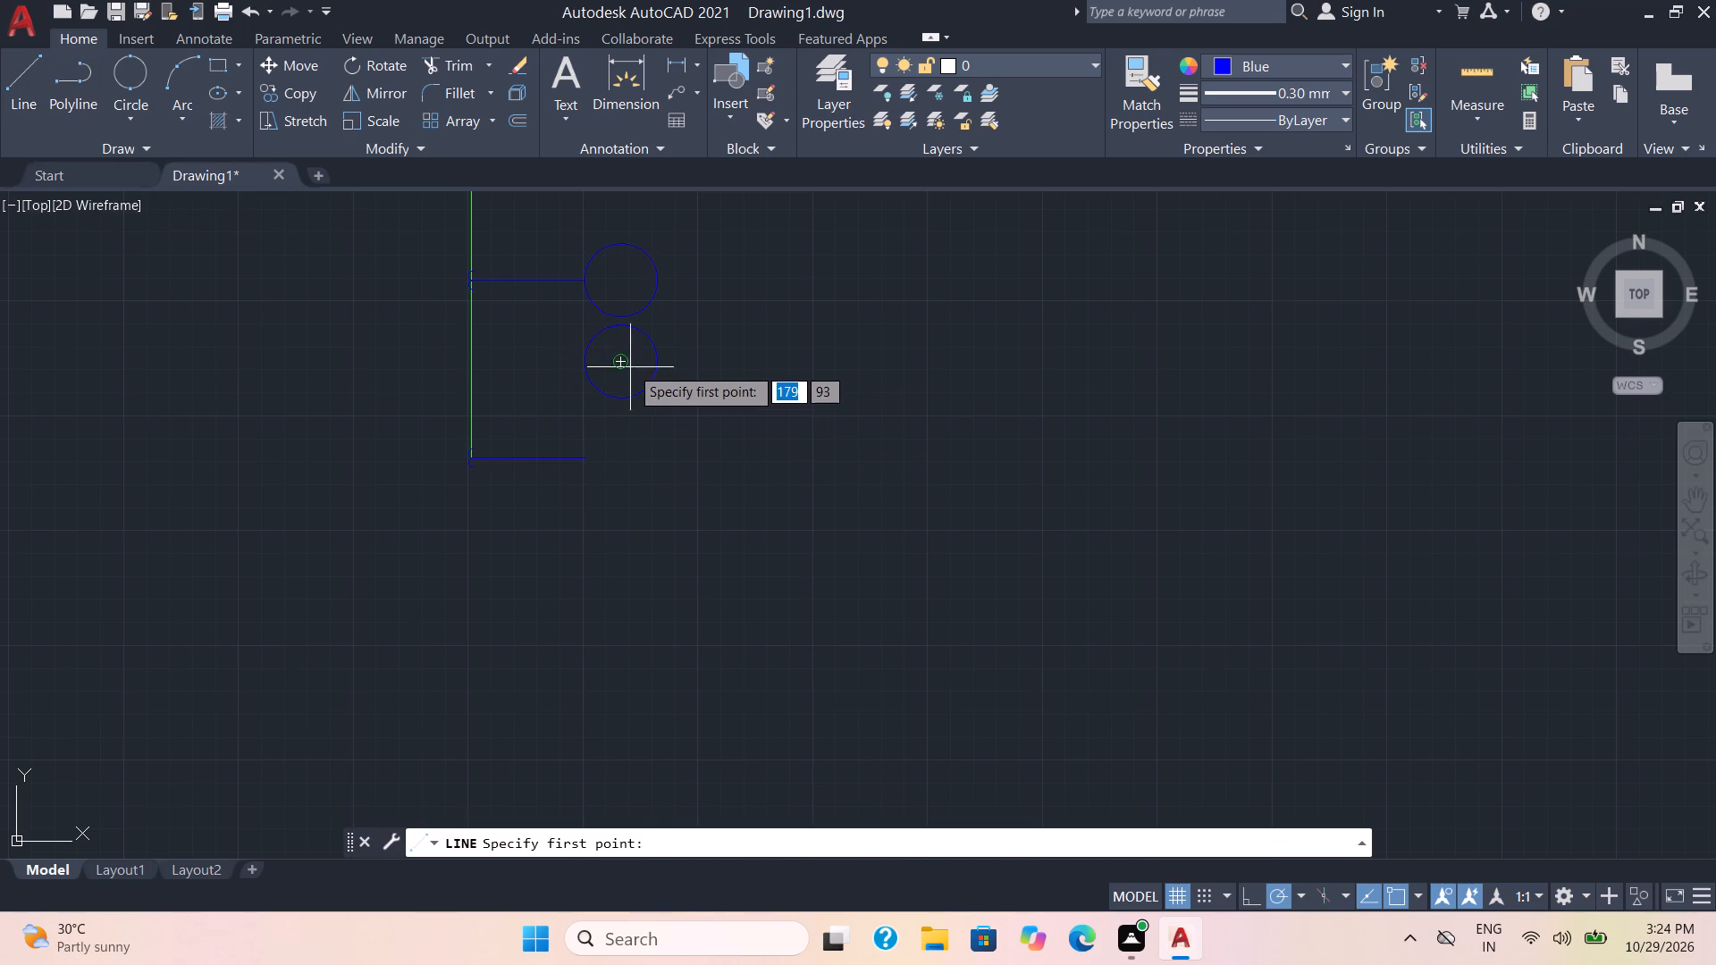
click(620, 401)
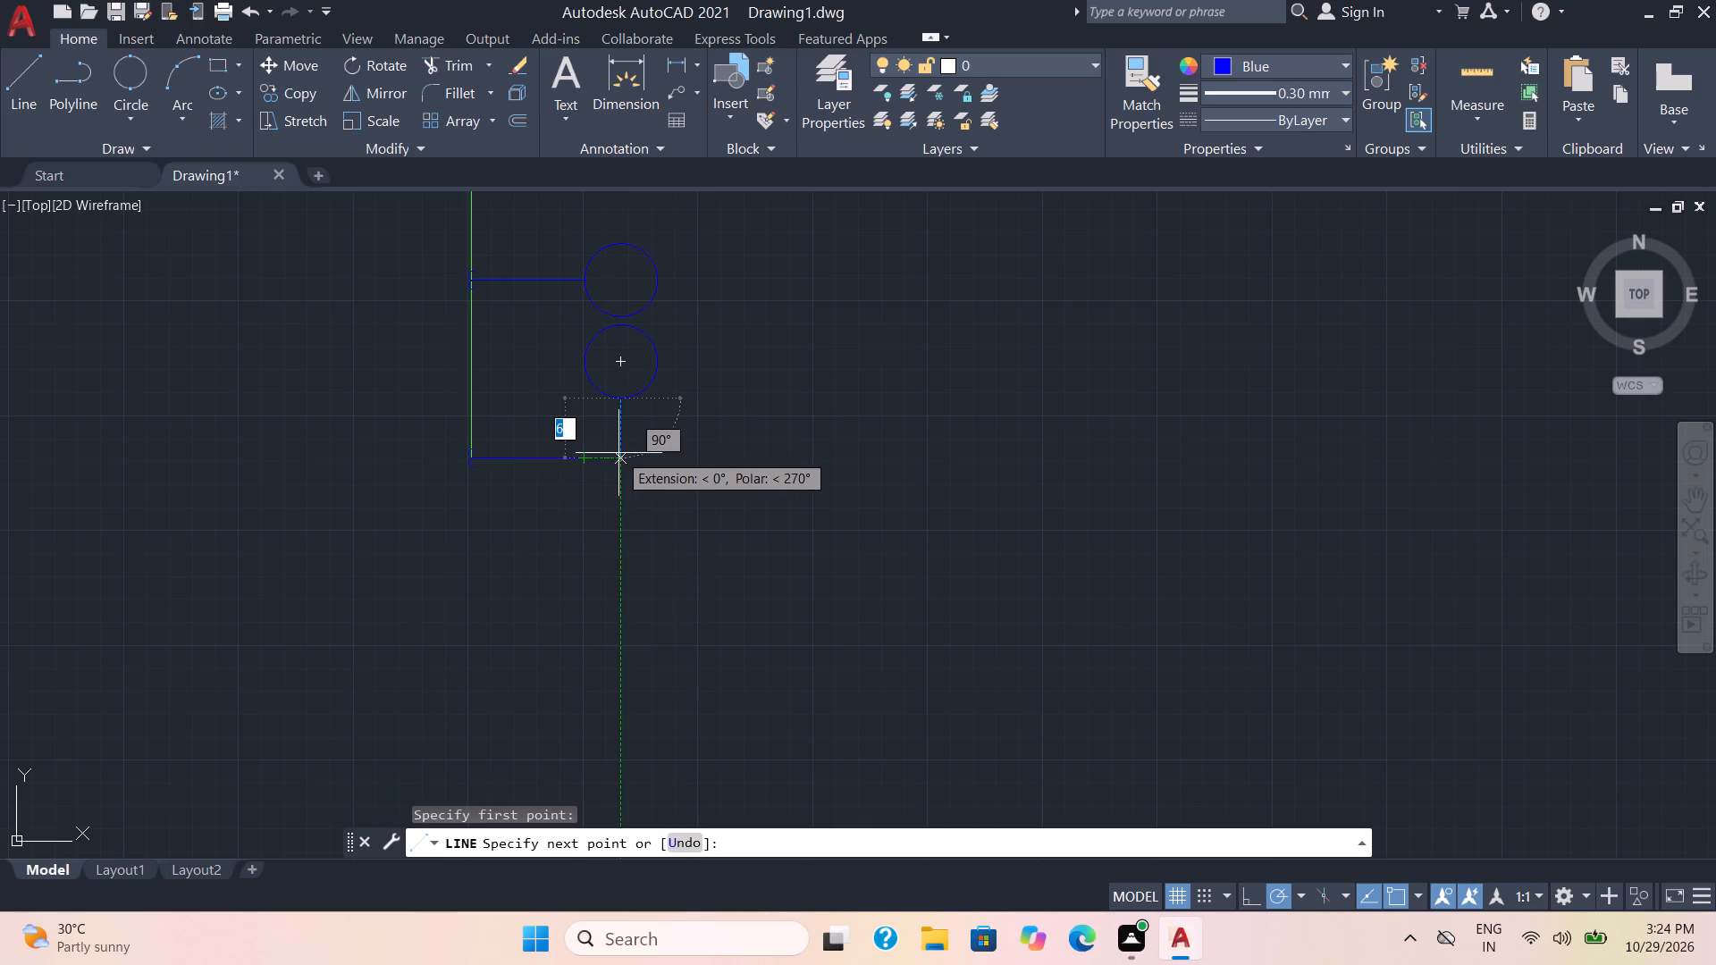
click(618, 453)
click(577, 453)
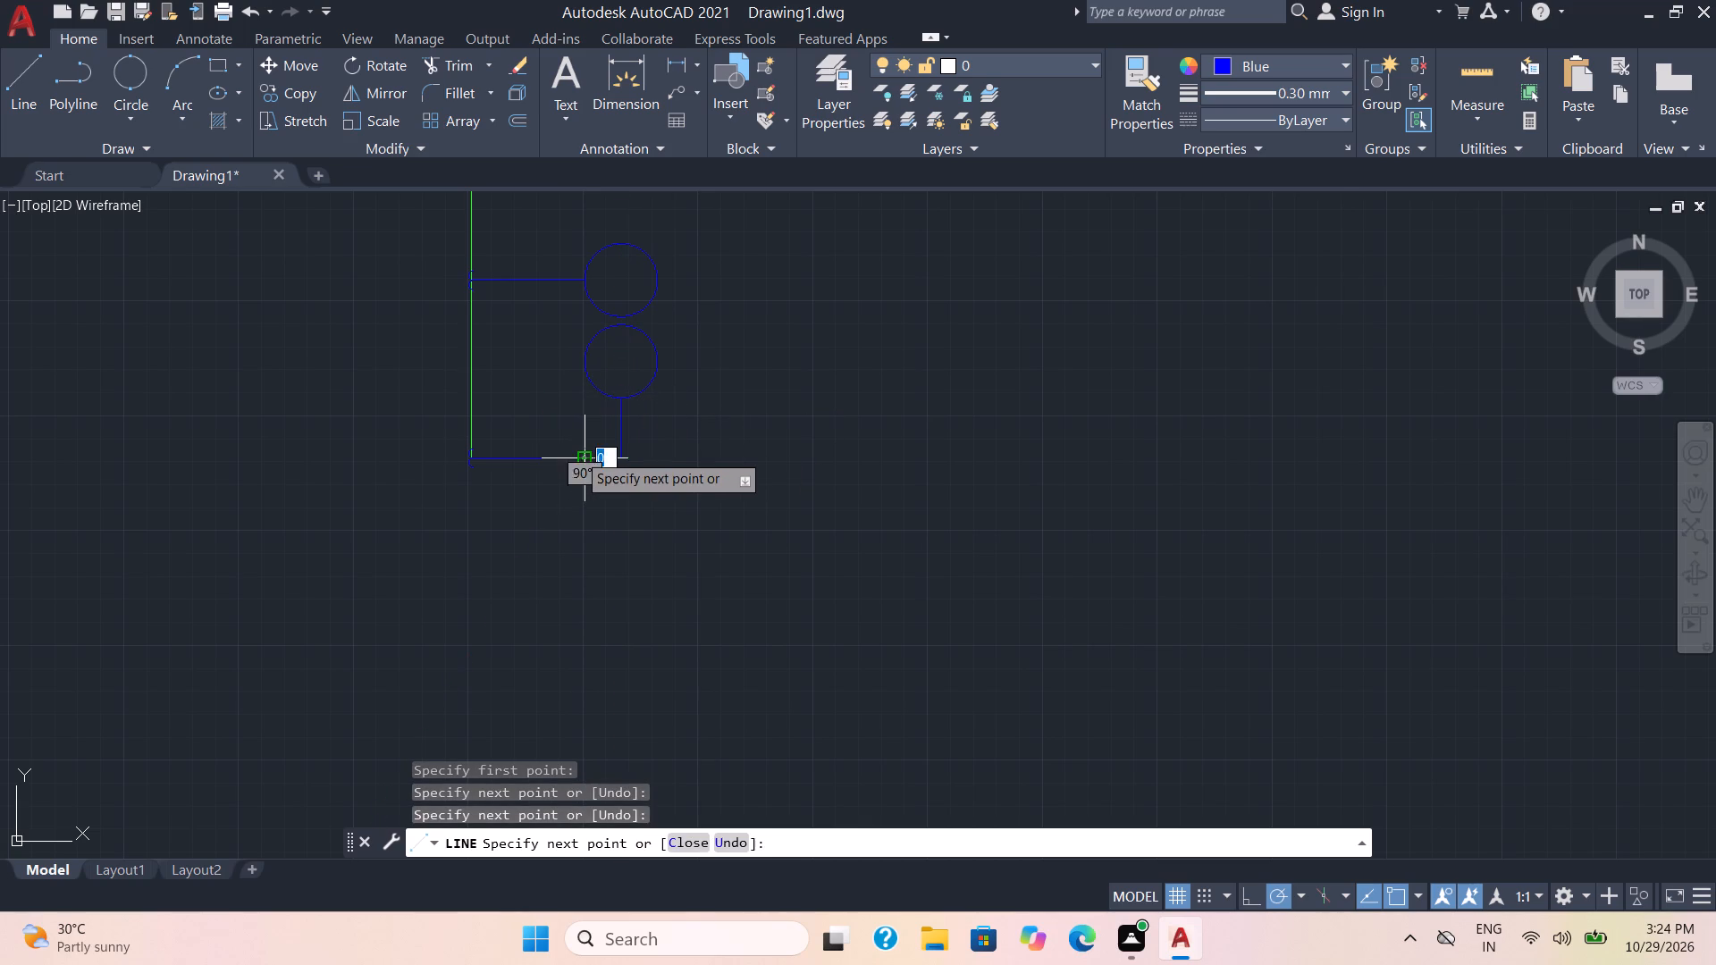
key(space)
Set the current colour to index colour Green and draw a line about 12 mm straight down from the conductor's lower end.
scroll(701, 445, down, 1)
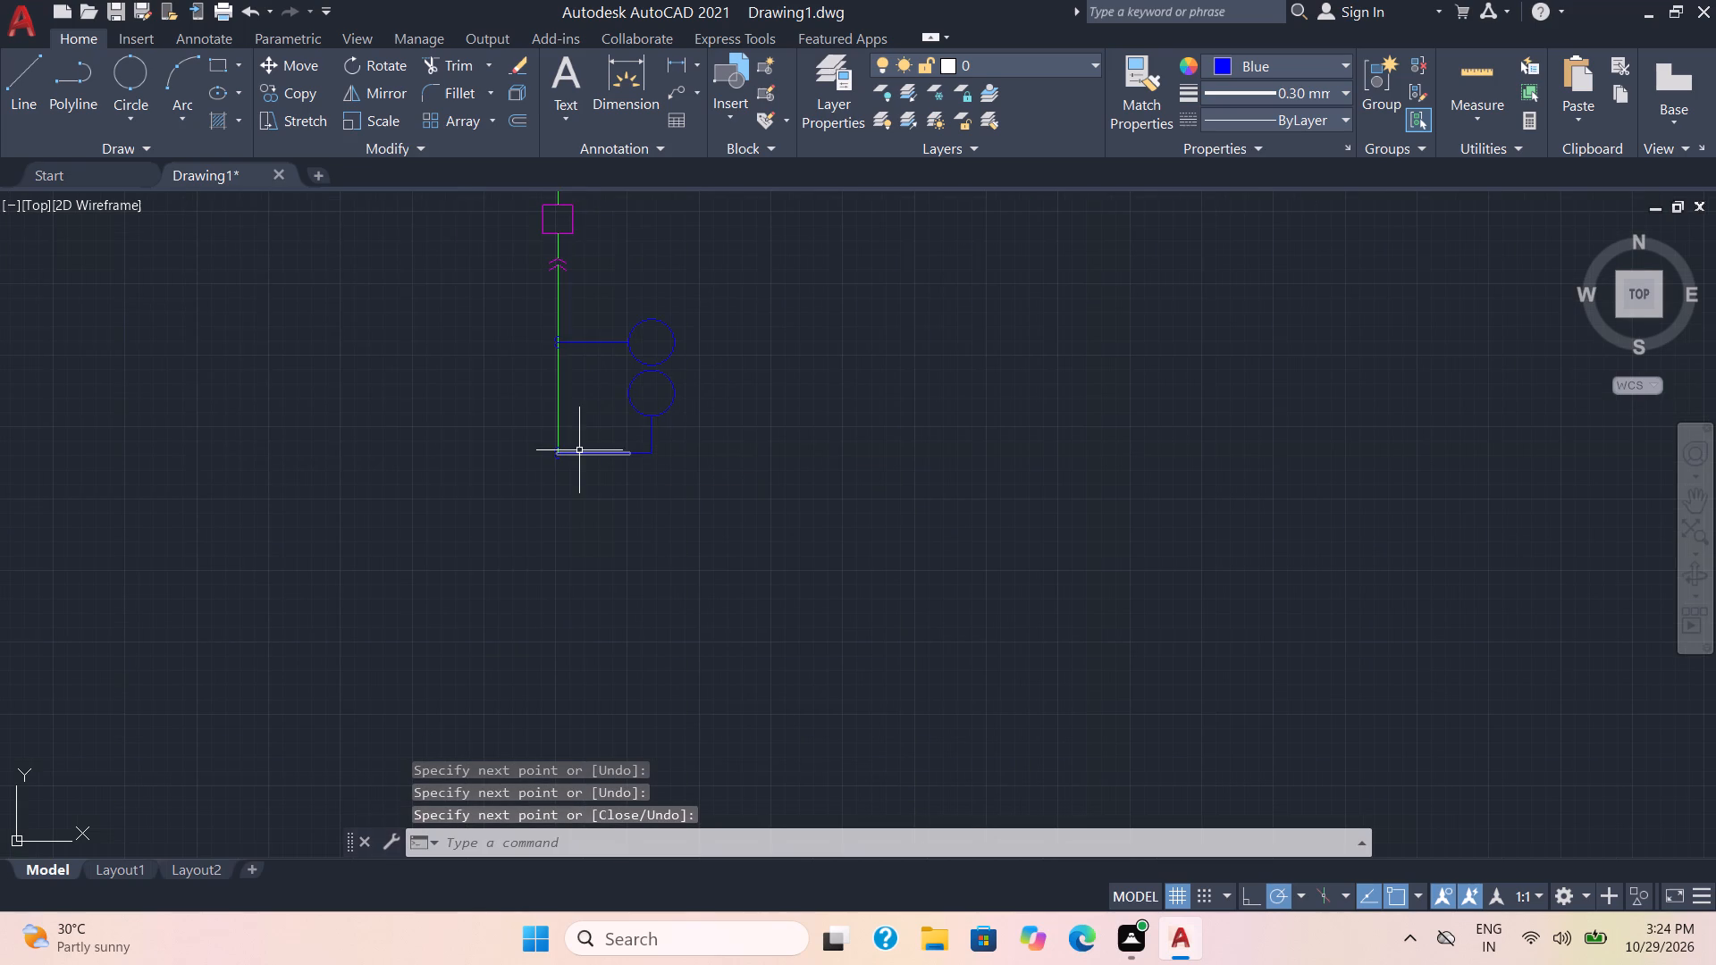
scroll(579, 450, up, 1)
middle_drag(555, 554, 573, 491)
scroll(578, 493, up, 2)
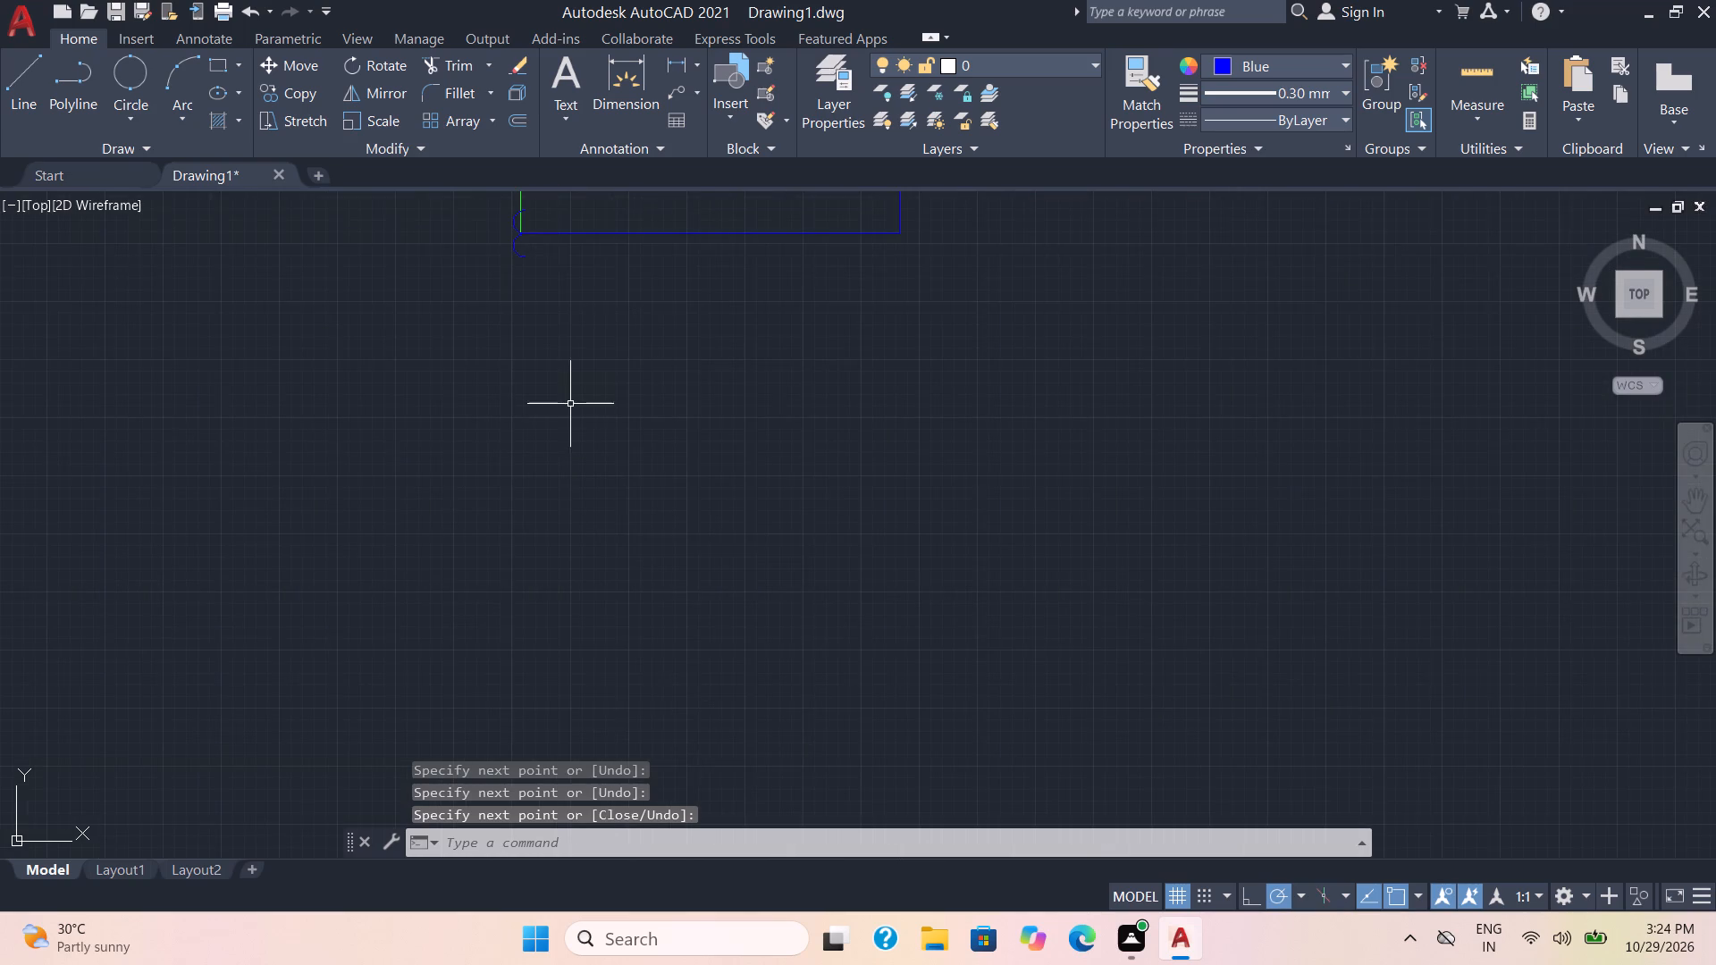
middle_drag(570, 403, 628, 531)
click(1322, 71)
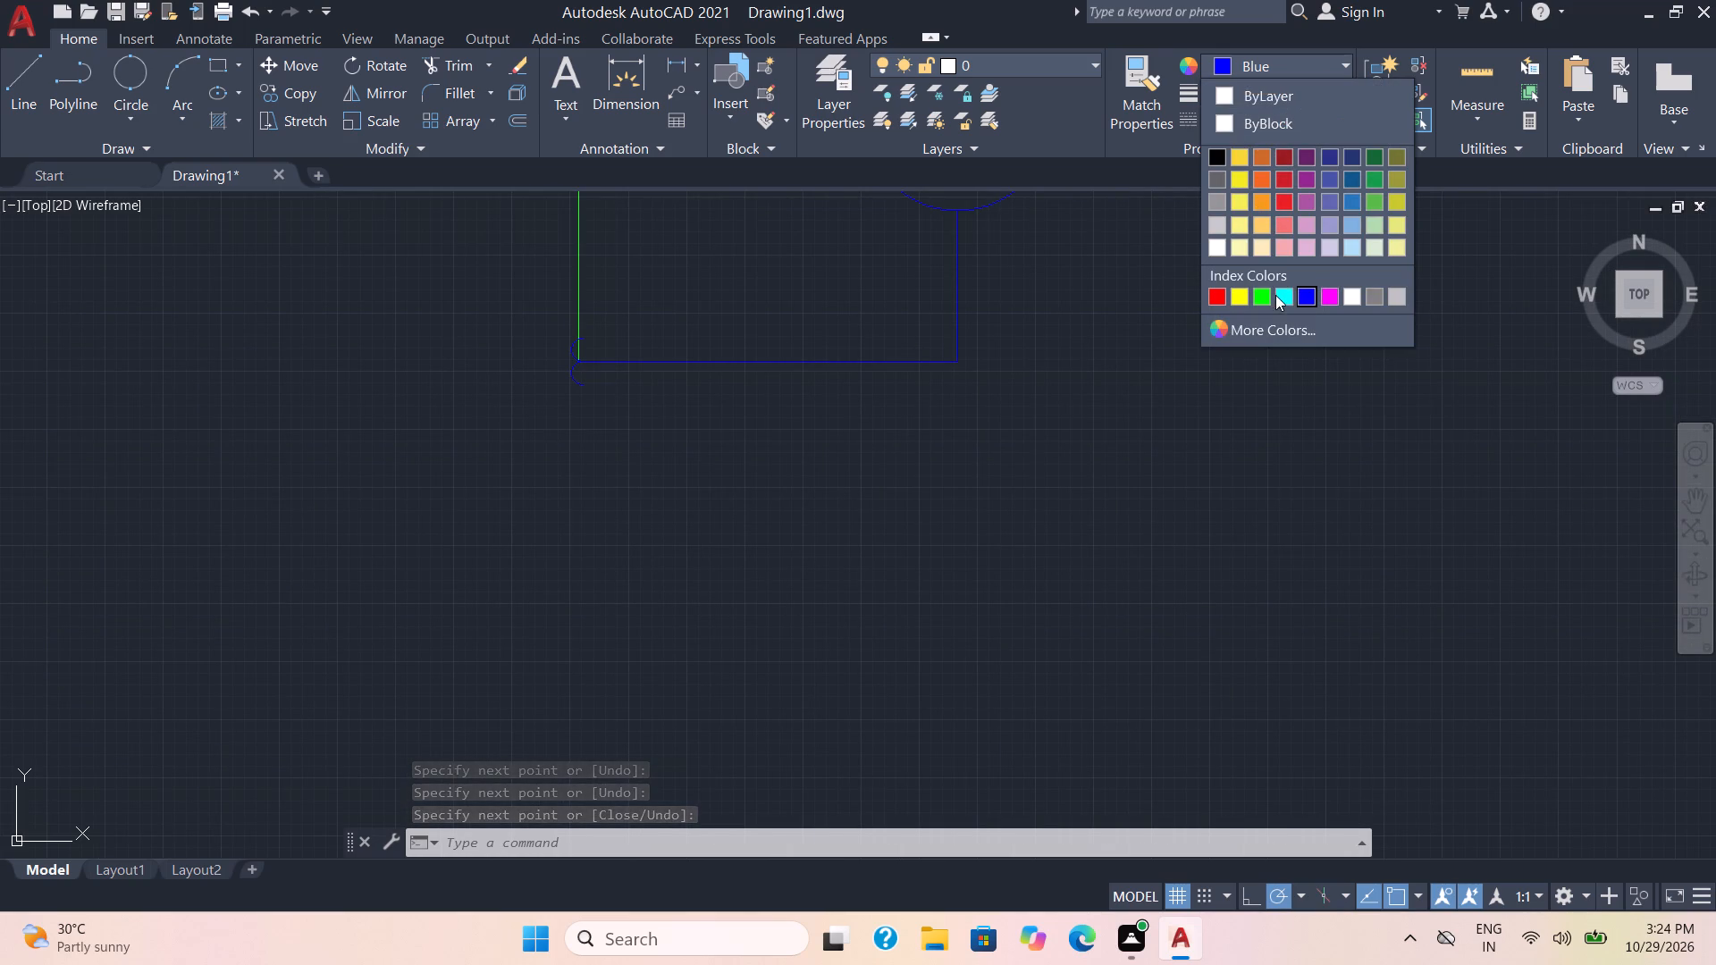
click(1255, 298)
click(8, 104)
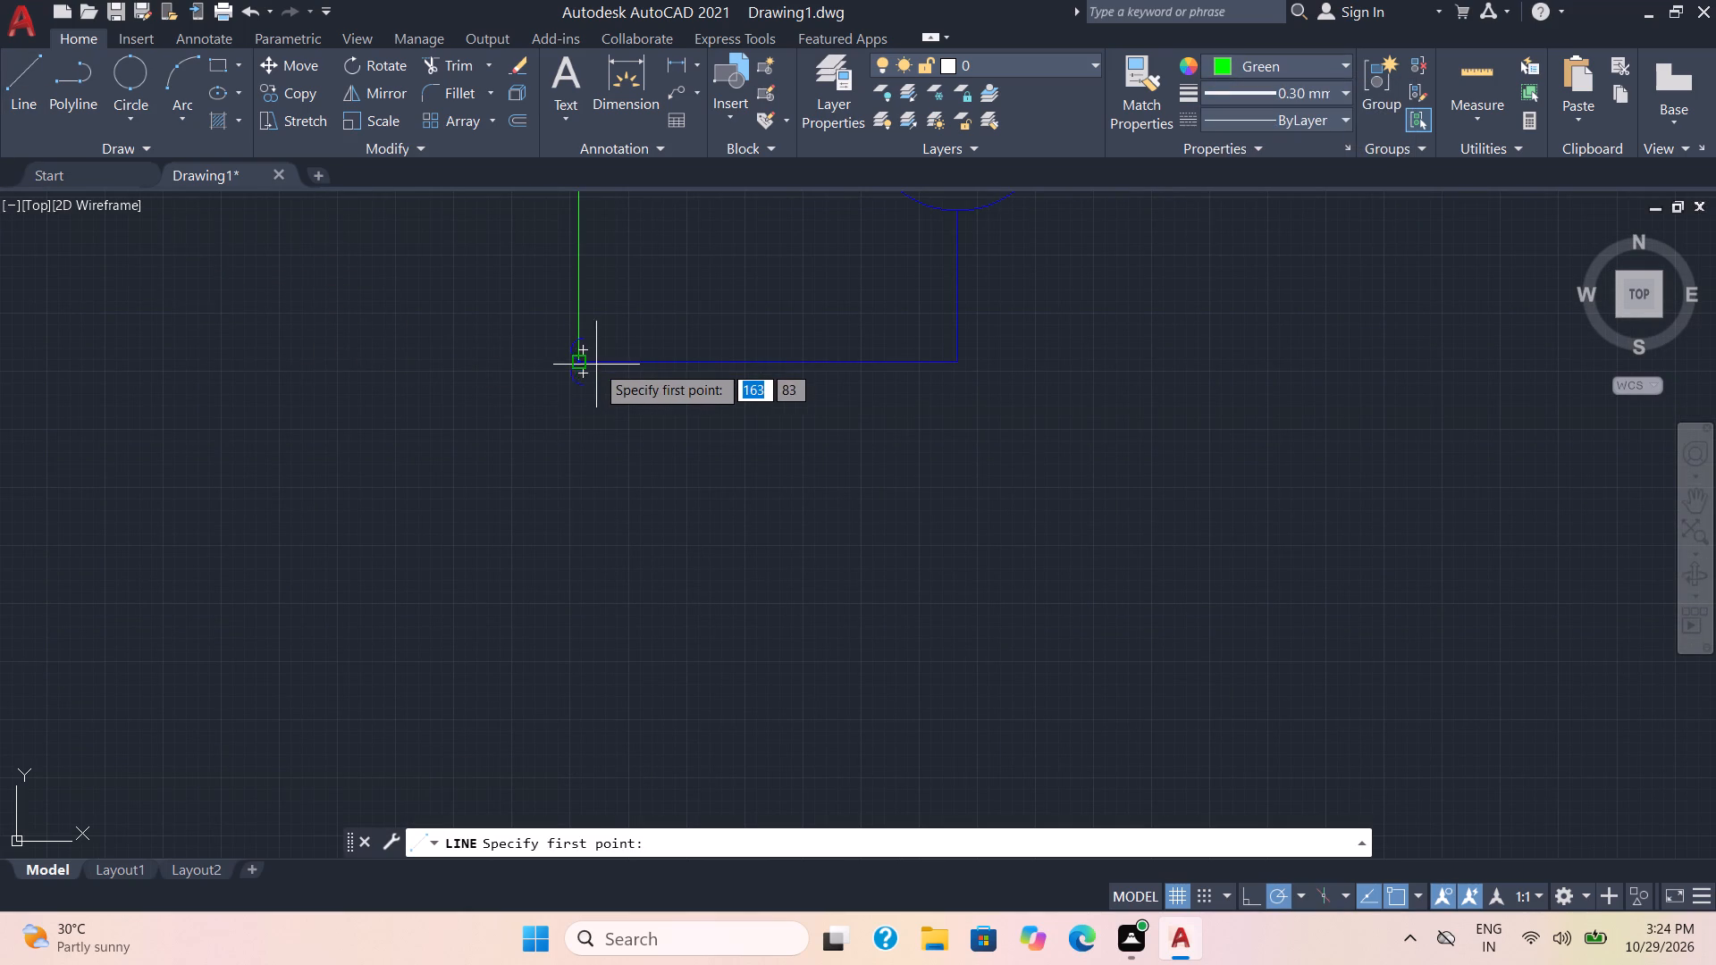
scroll(583, 365, up, 7)
click(349, 292)
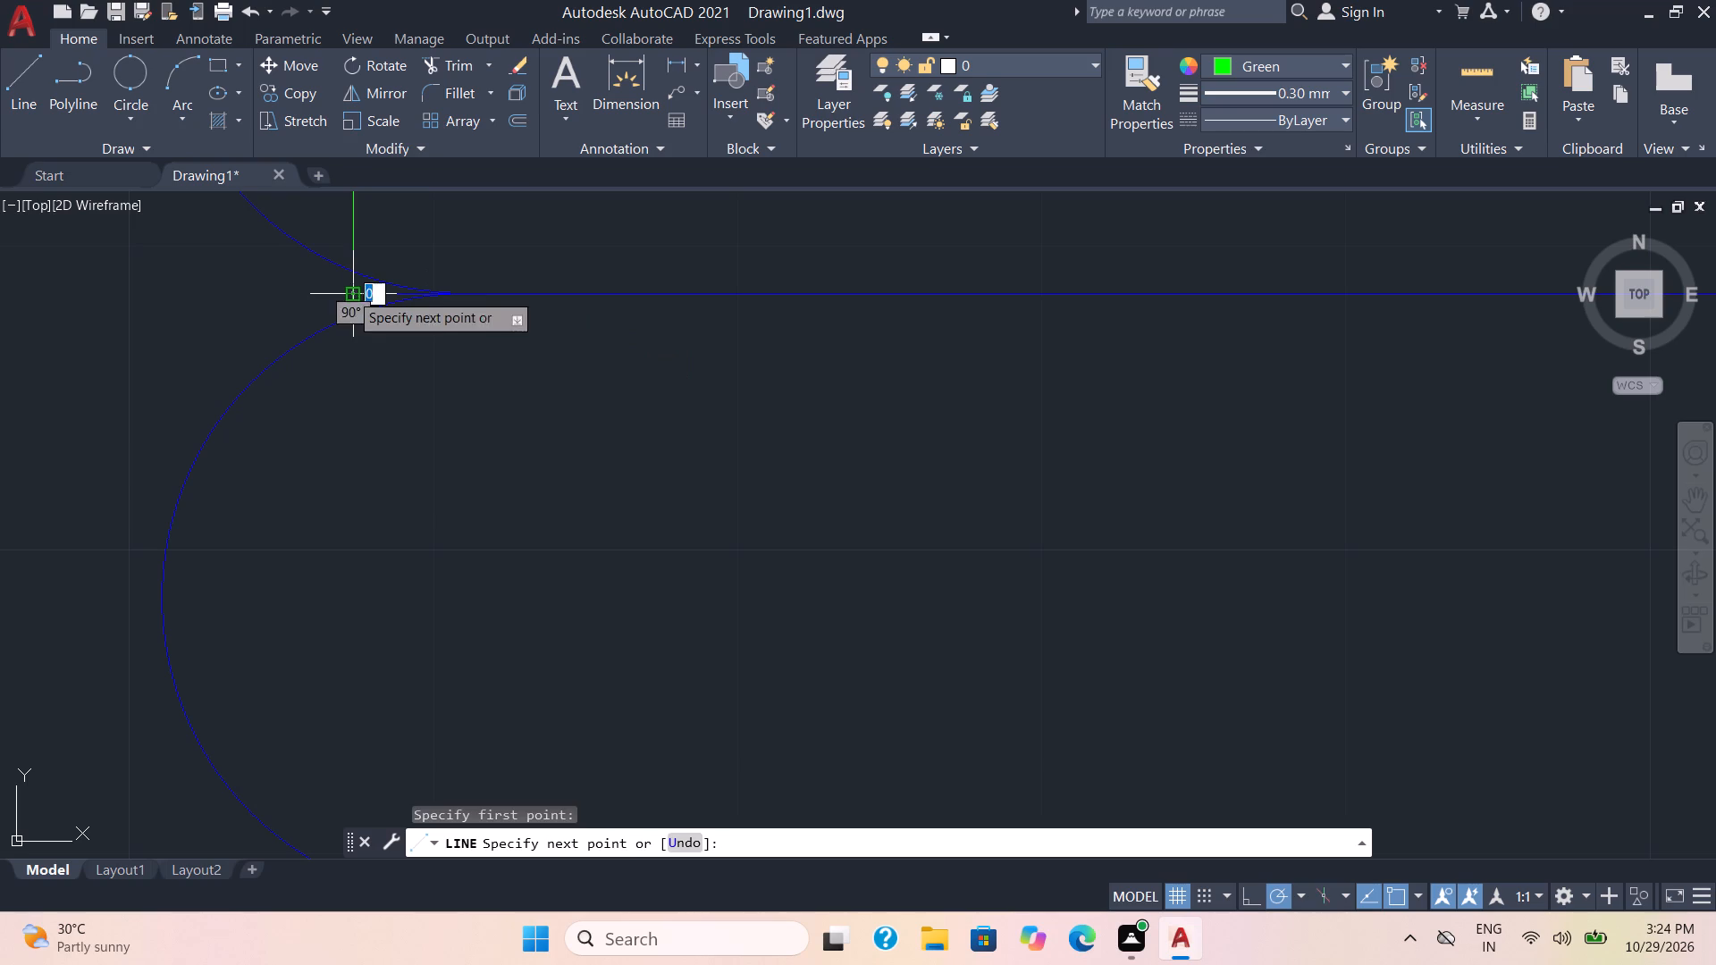
scroll(334, 441, down, 4)
scroll(345, 518, down, 3)
middle_drag(341, 637, 420, 326)
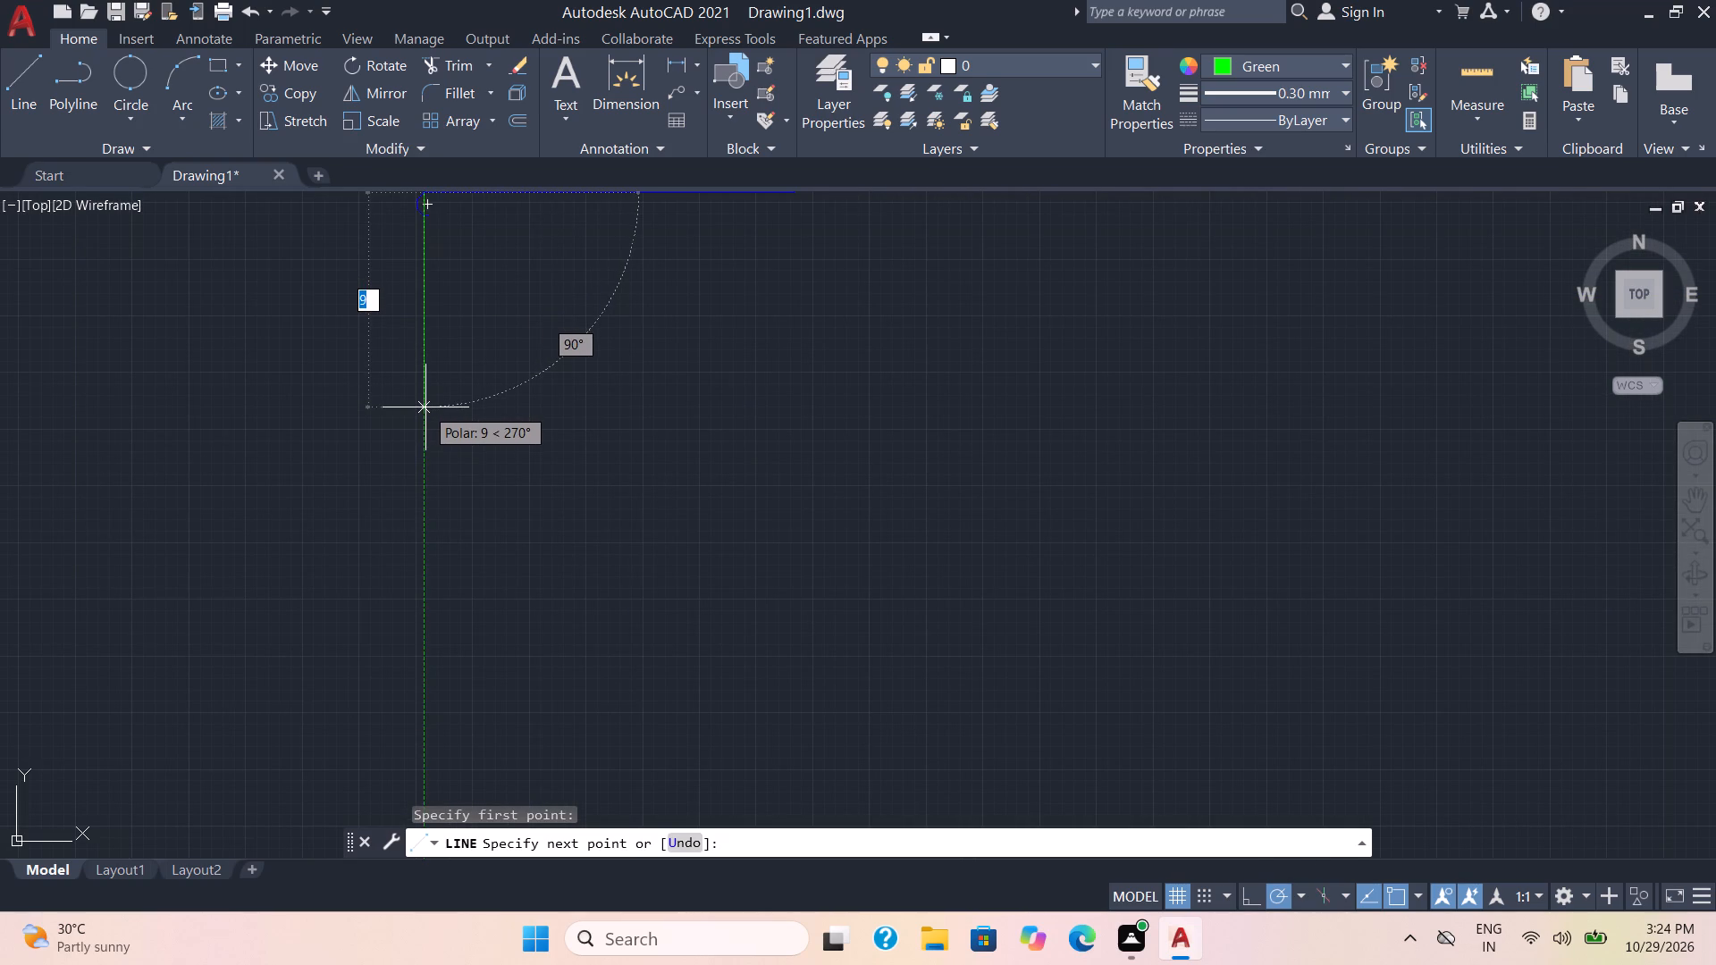
click(426, 471)
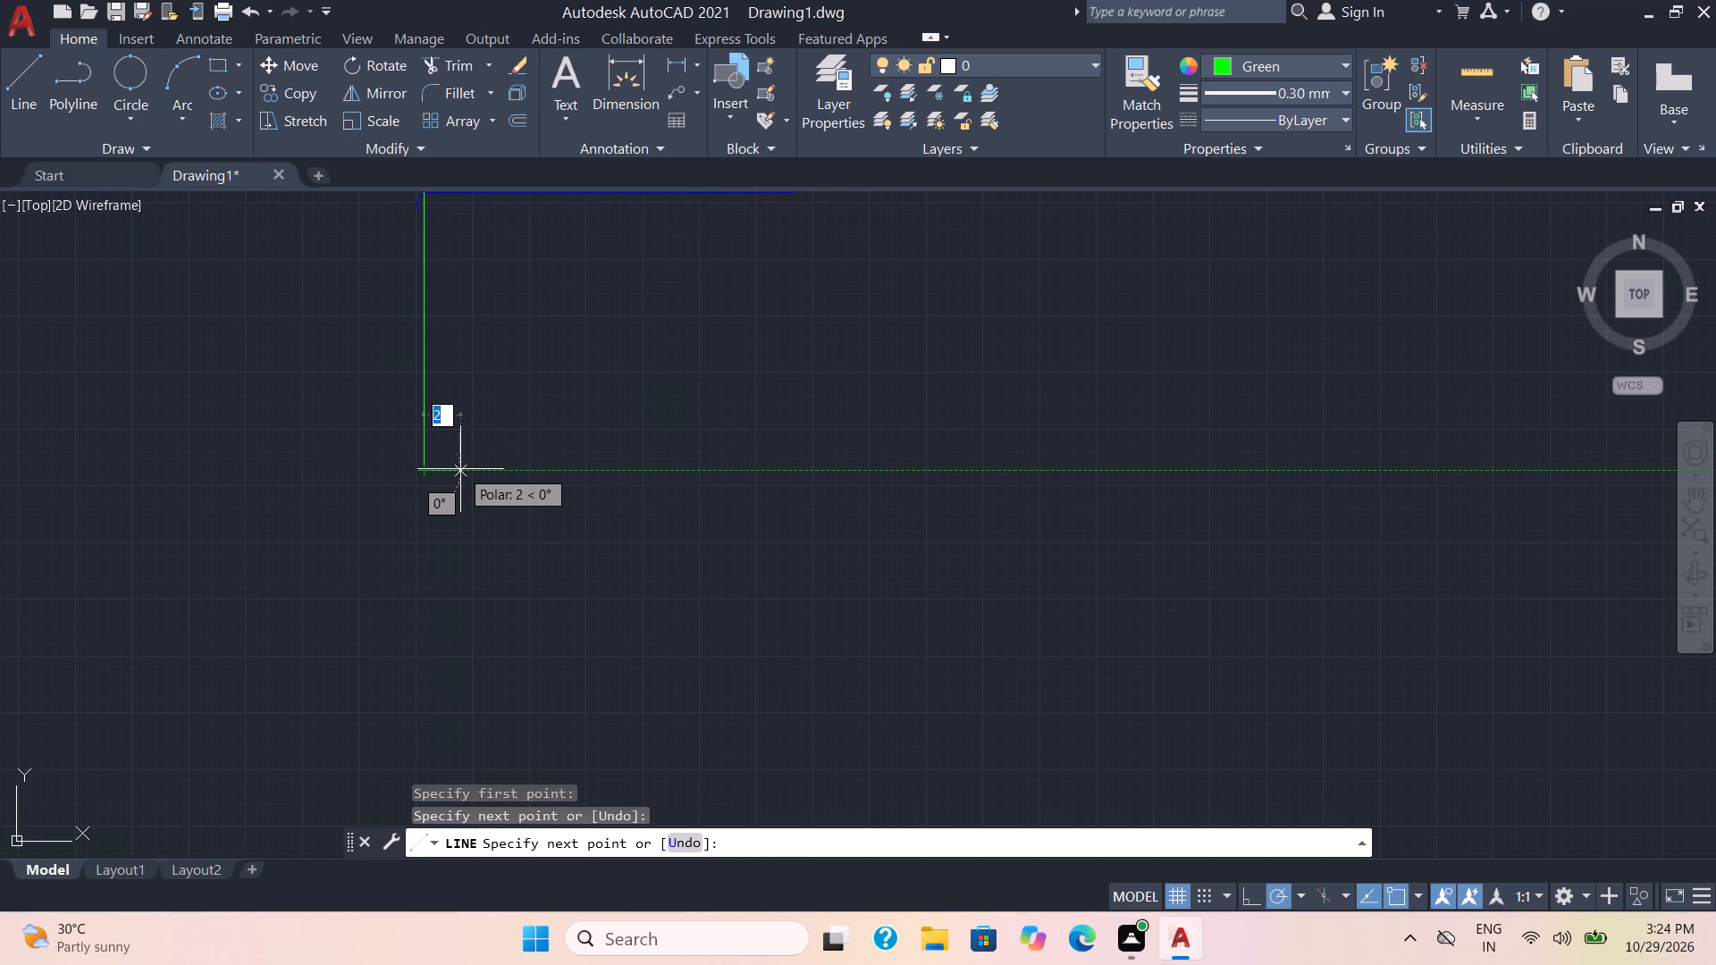
key(space)
Set the current drawing colour to index colour Blue.
scroll(842, 371, down, 1)
middle_drag(842, 372, 840, 374)
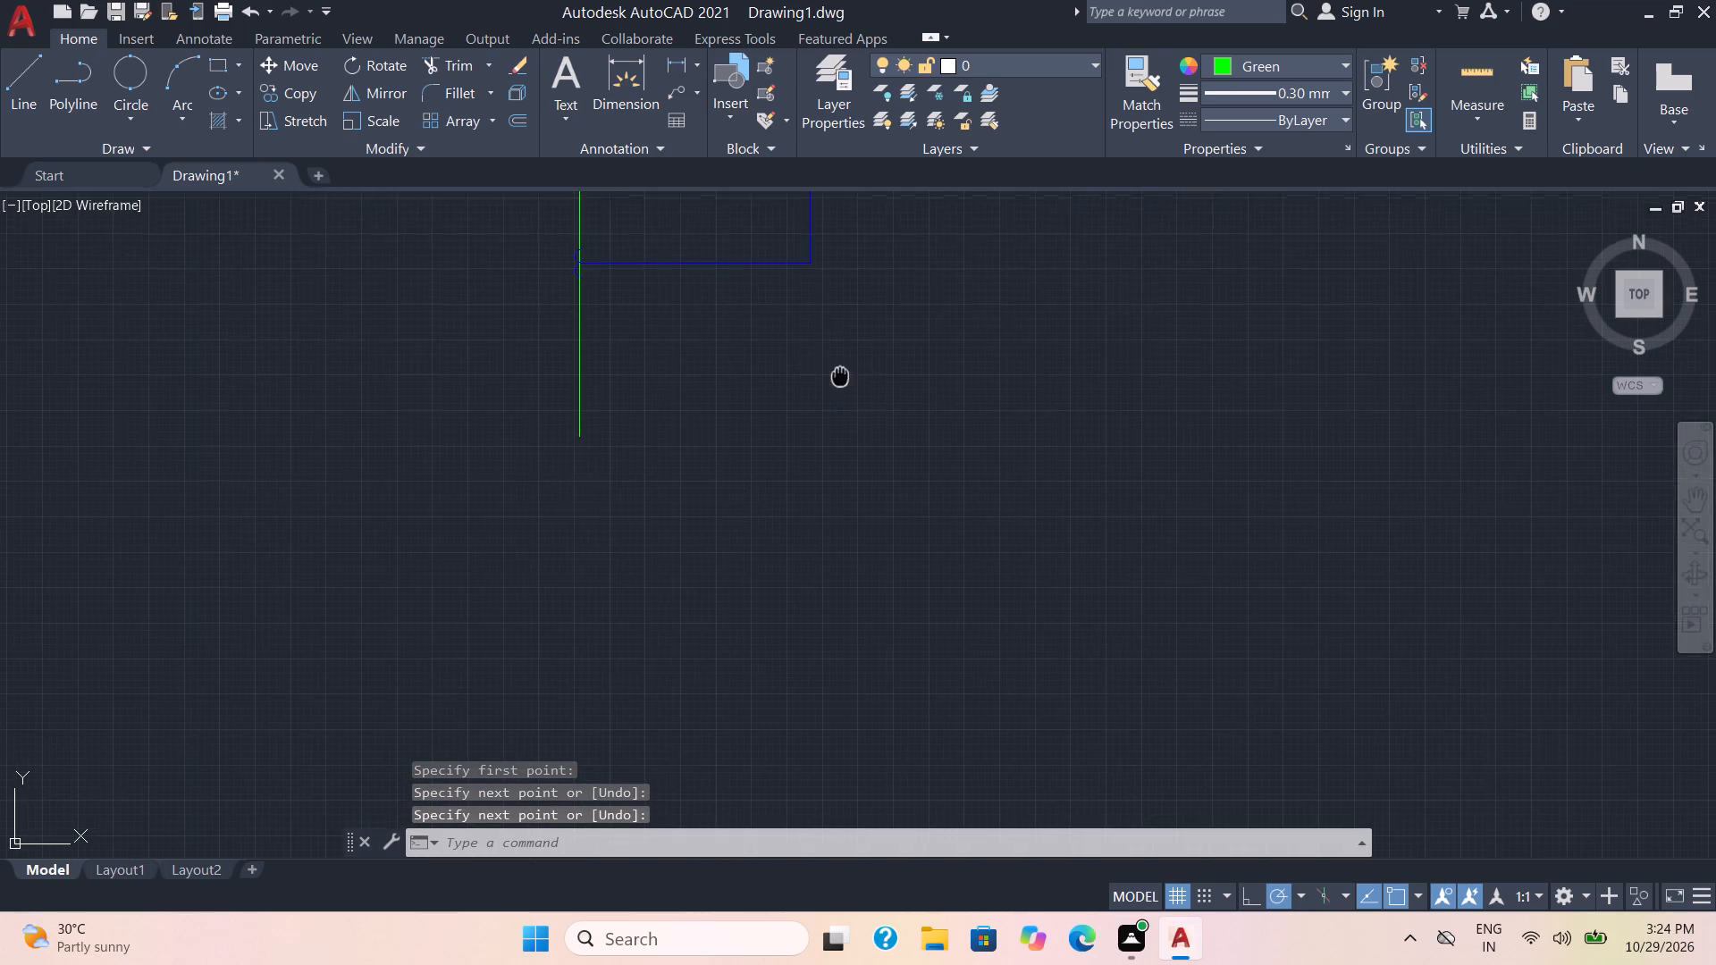
middle_drag(840, 374, 801, 496)
click(1338, 69)
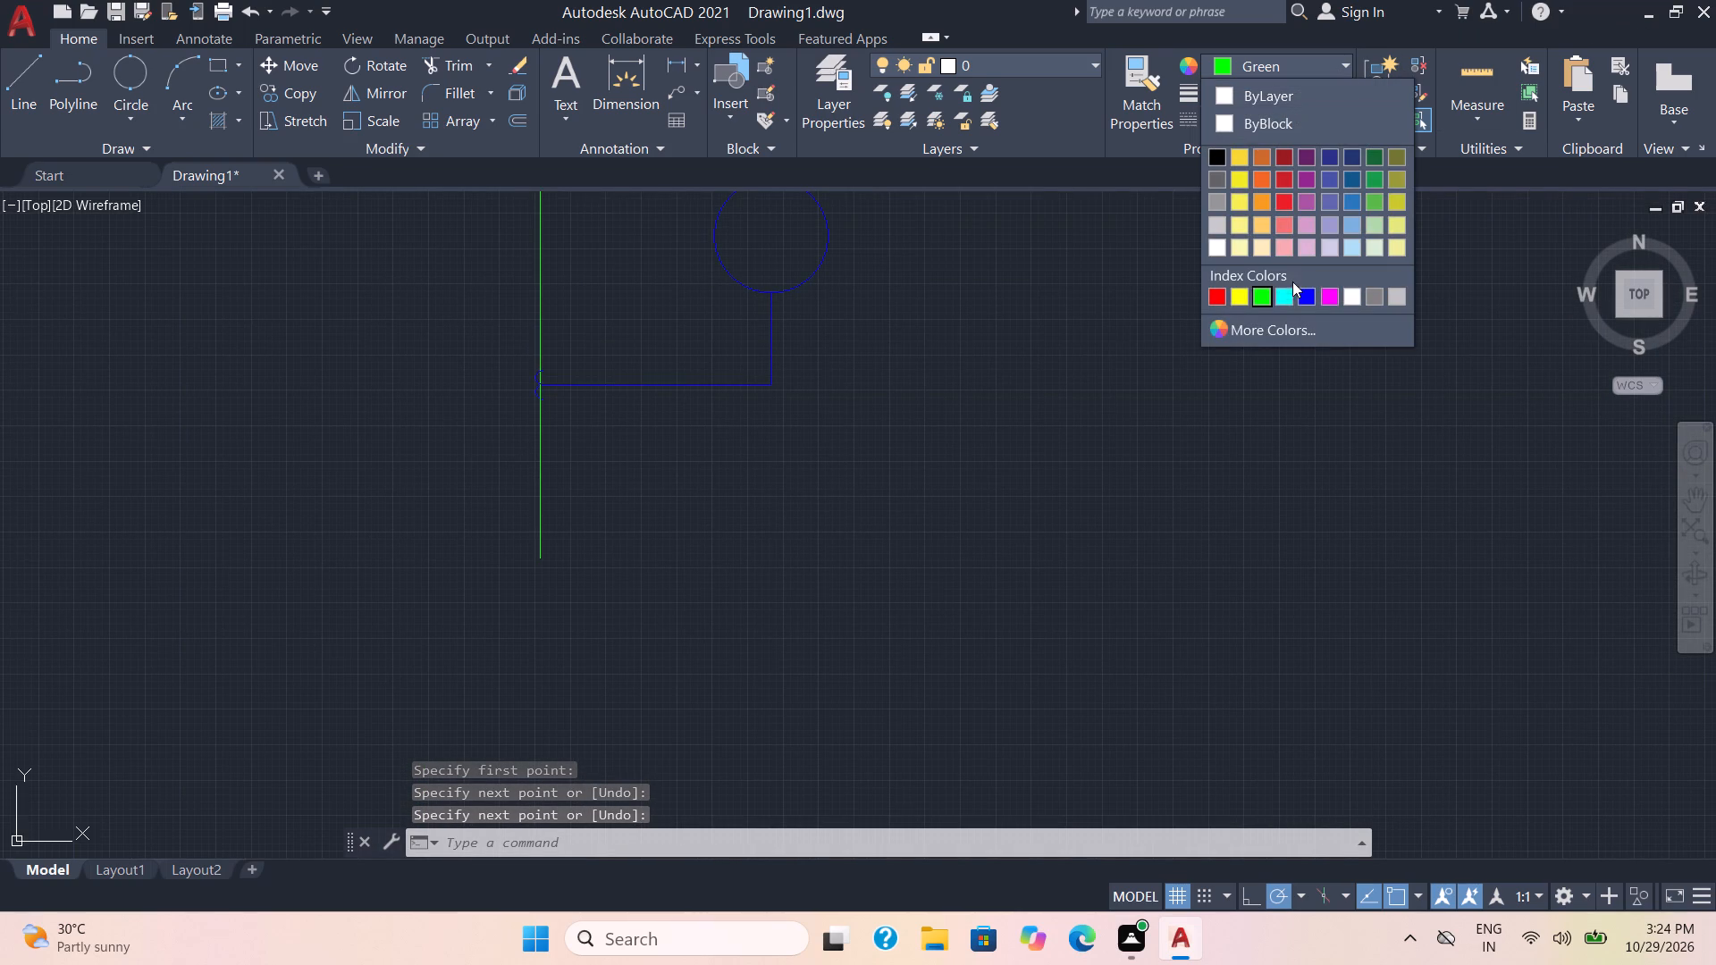
click(1305, 297)
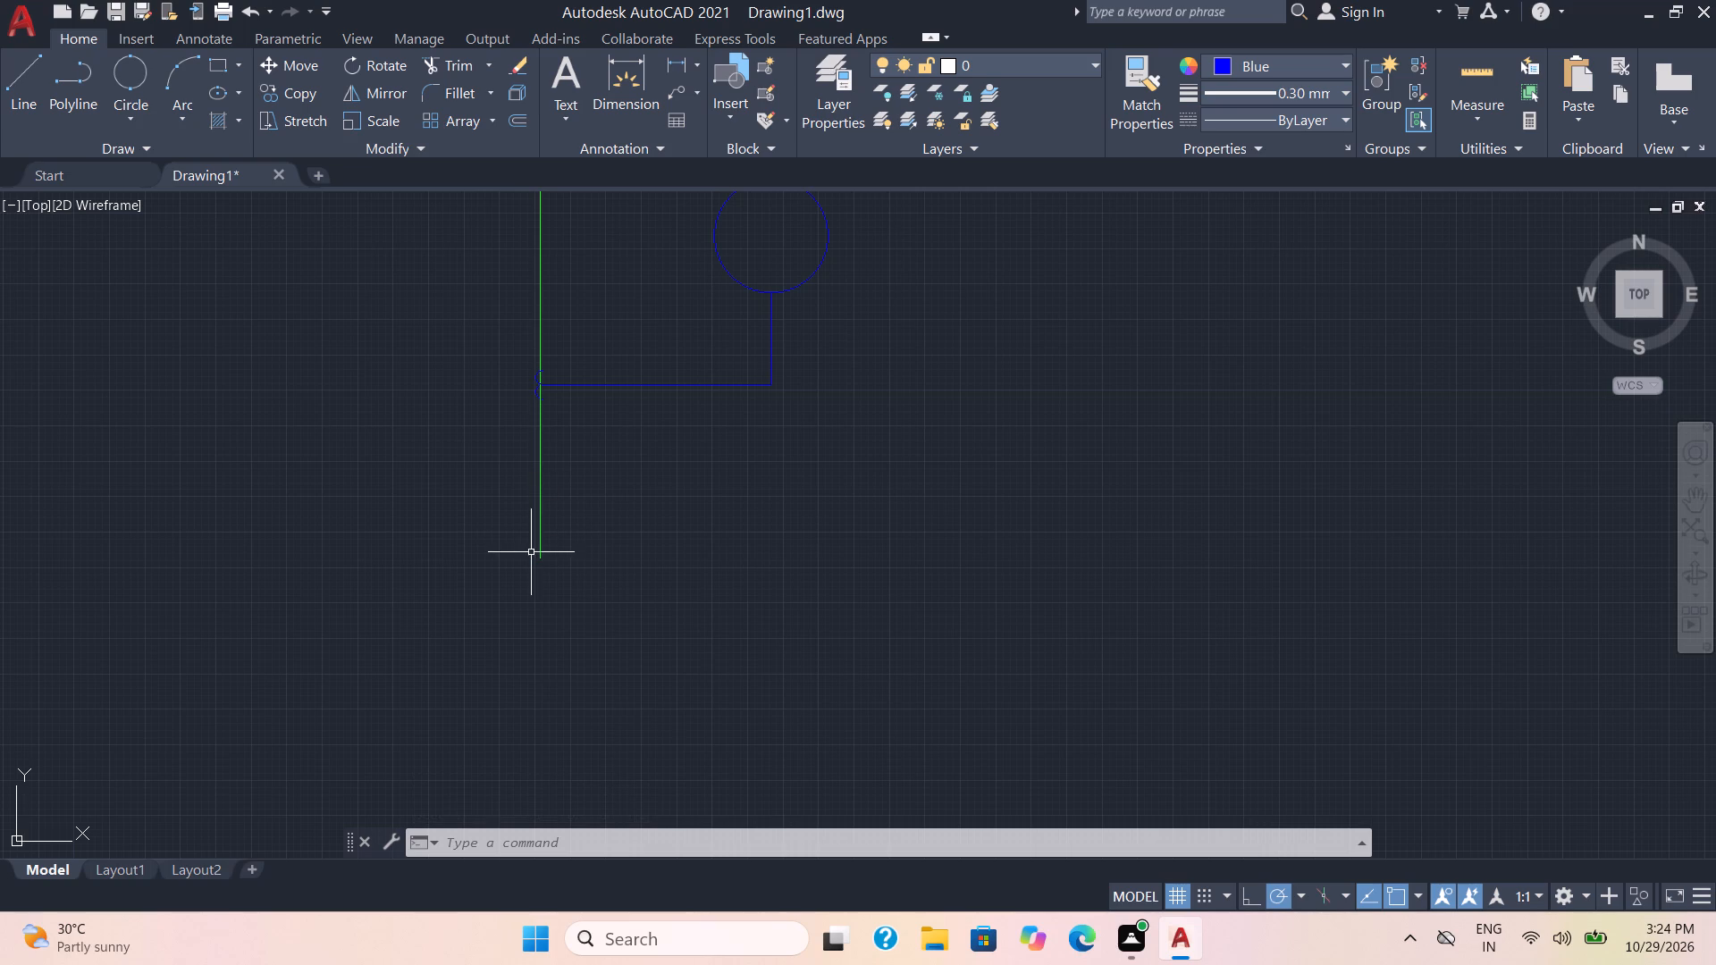
Draw a blue horizontal line across the conductor about 4 mm above its lower end, extending about 6 mm left and 2 mm right.
click(14, 95)
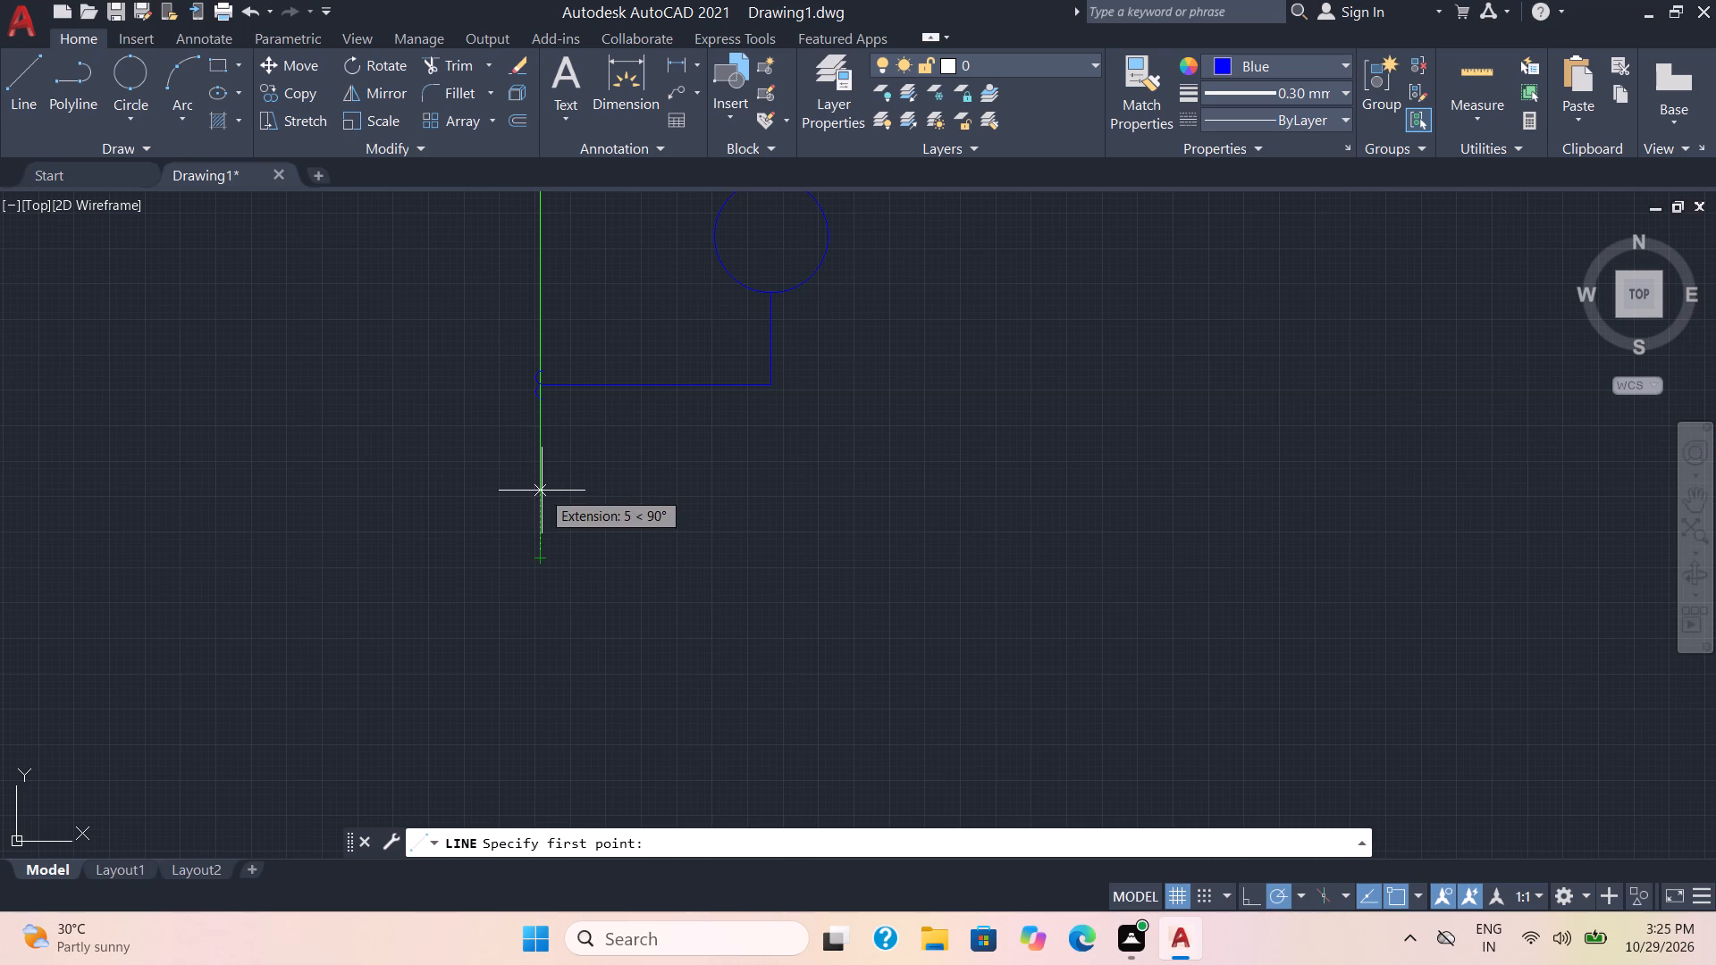
scroll(542, 491, up, 2)
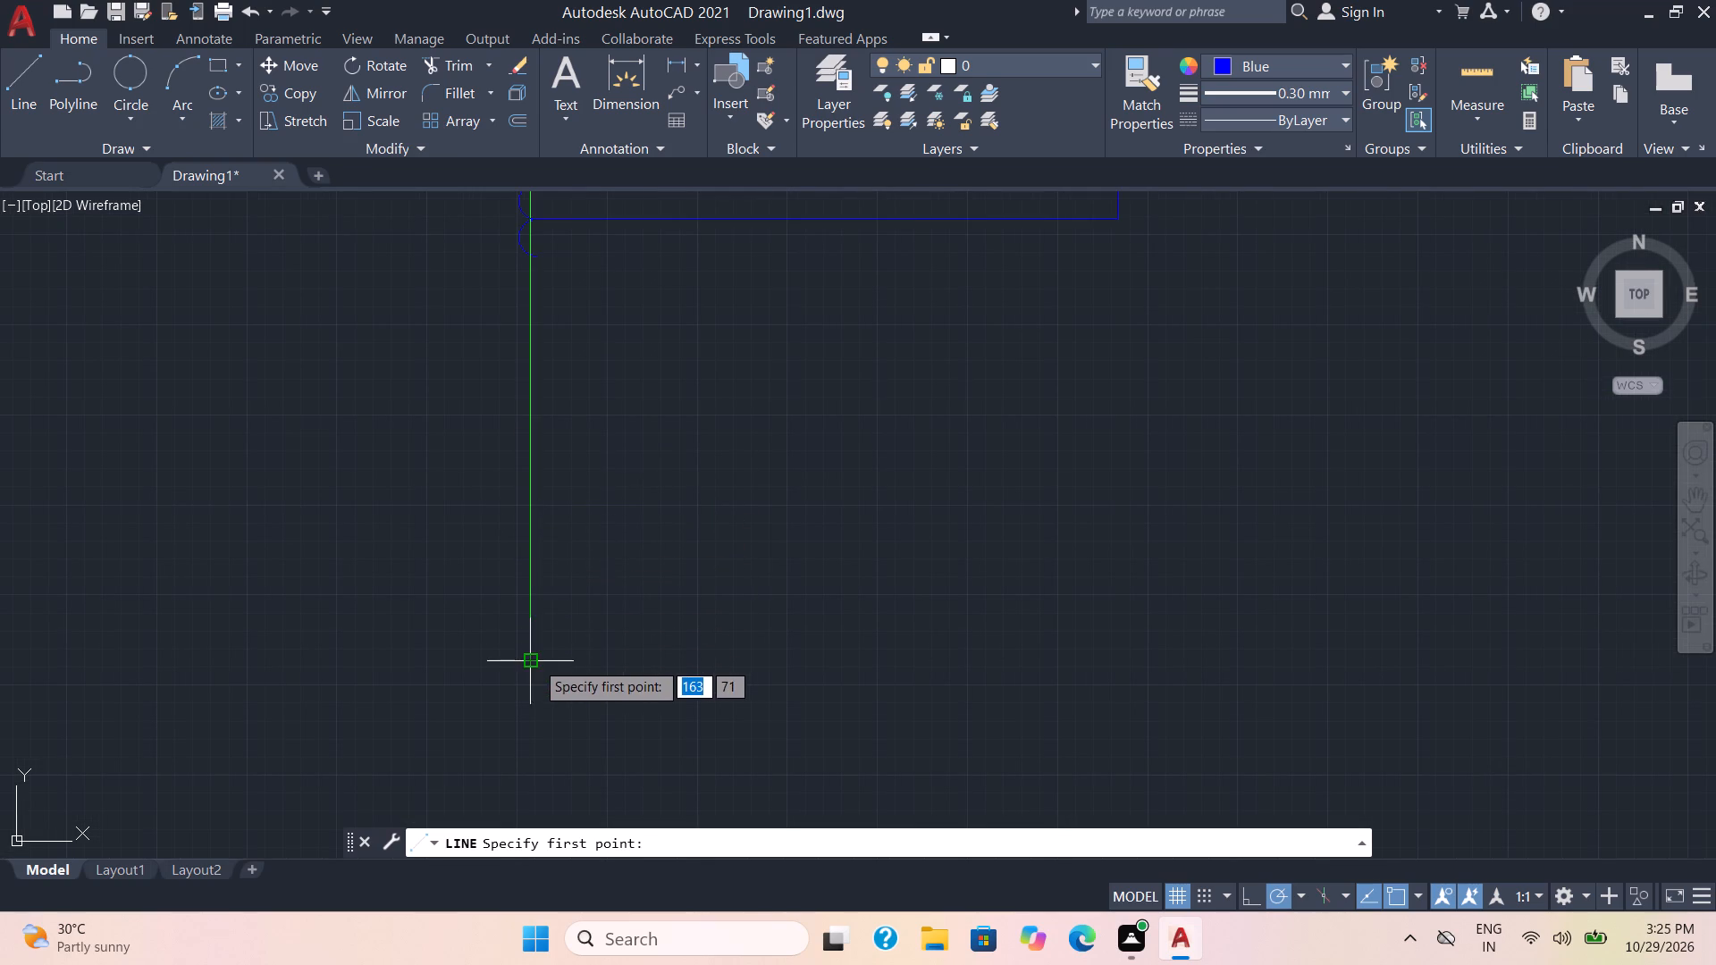
click(532, 508)
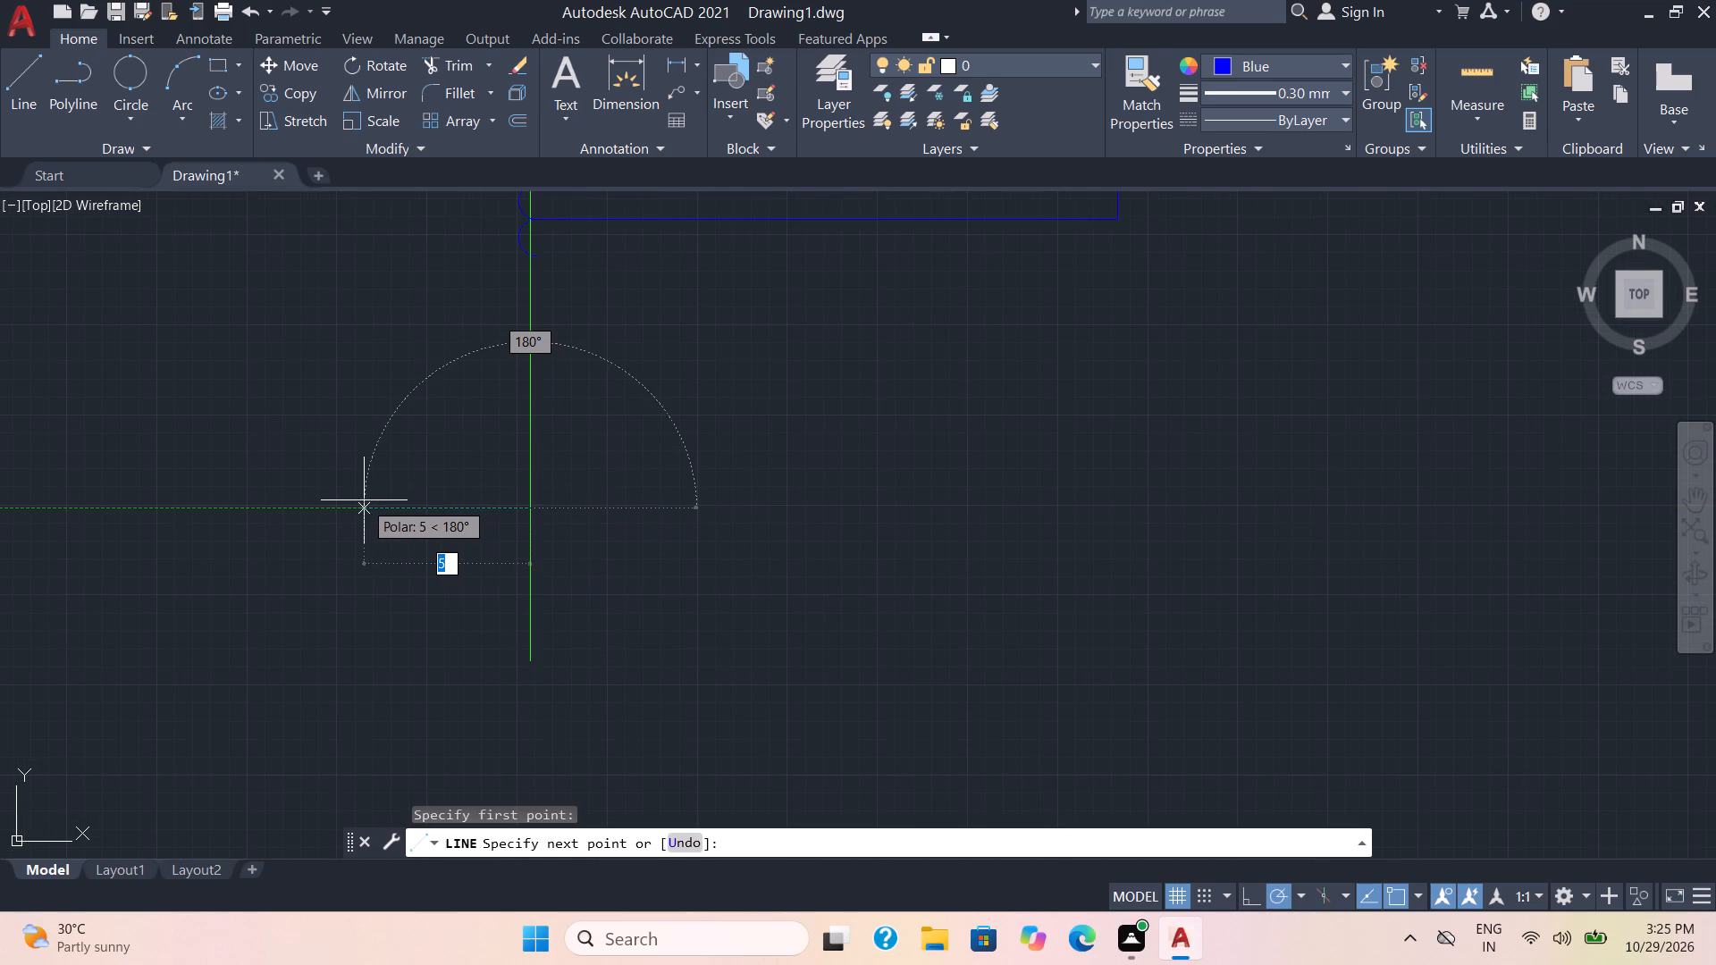
scroll(358, 503, down, 2)
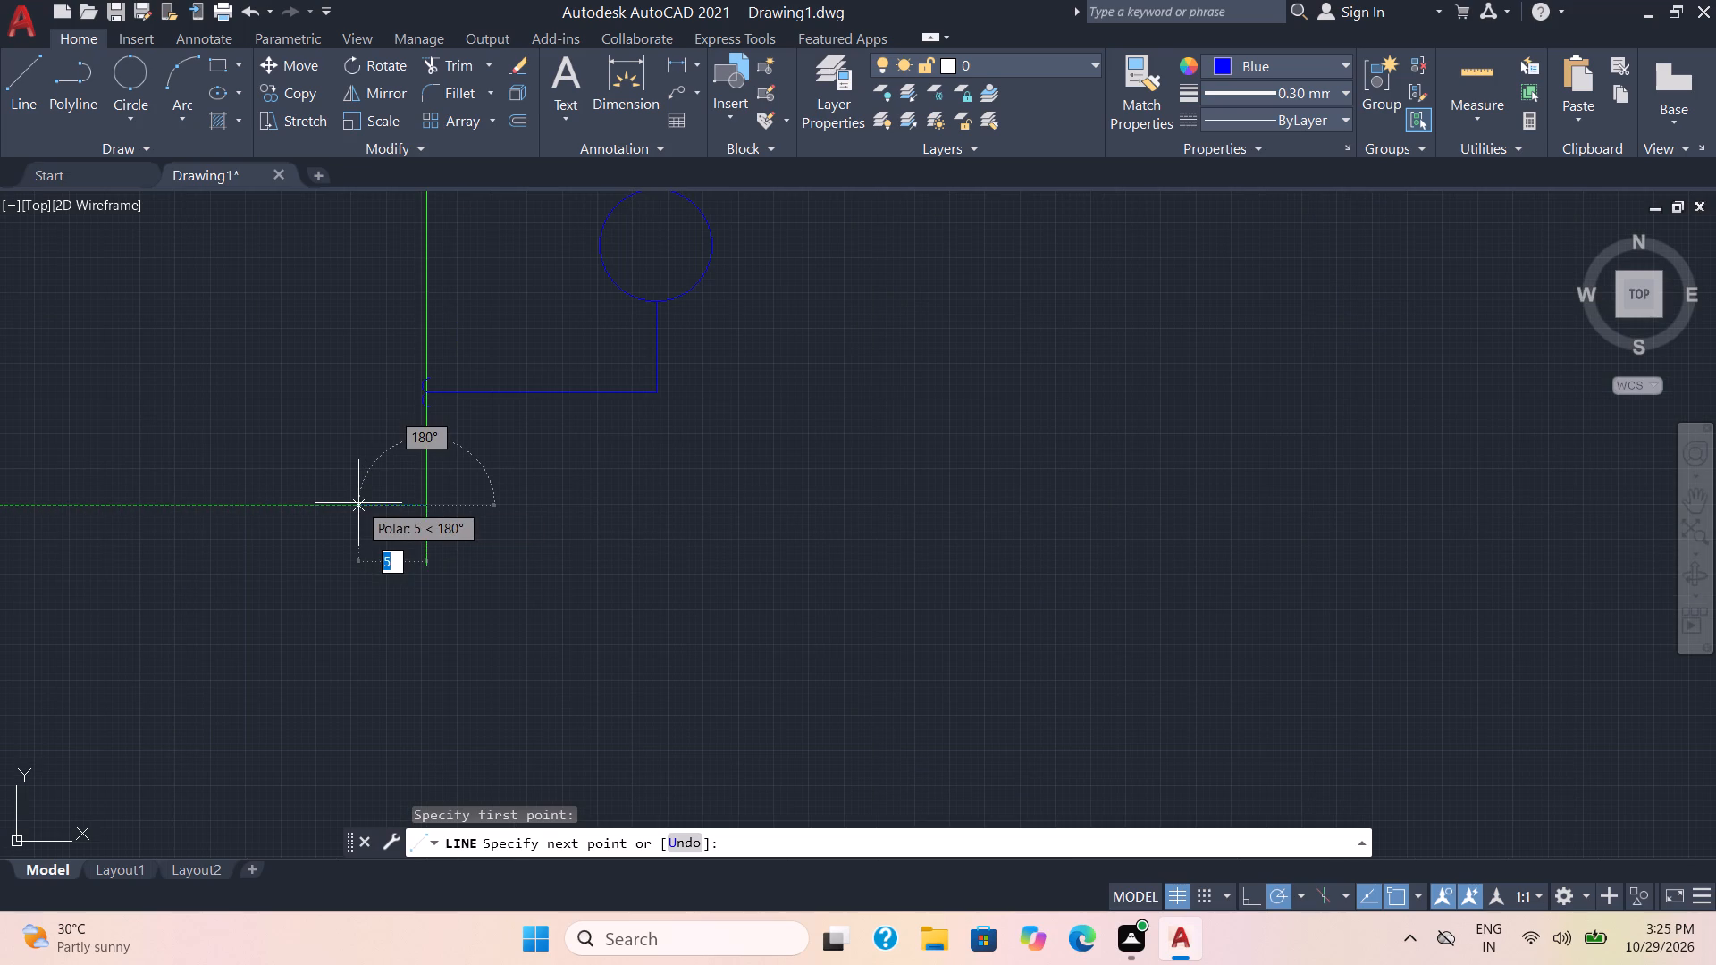
click(344, 503)
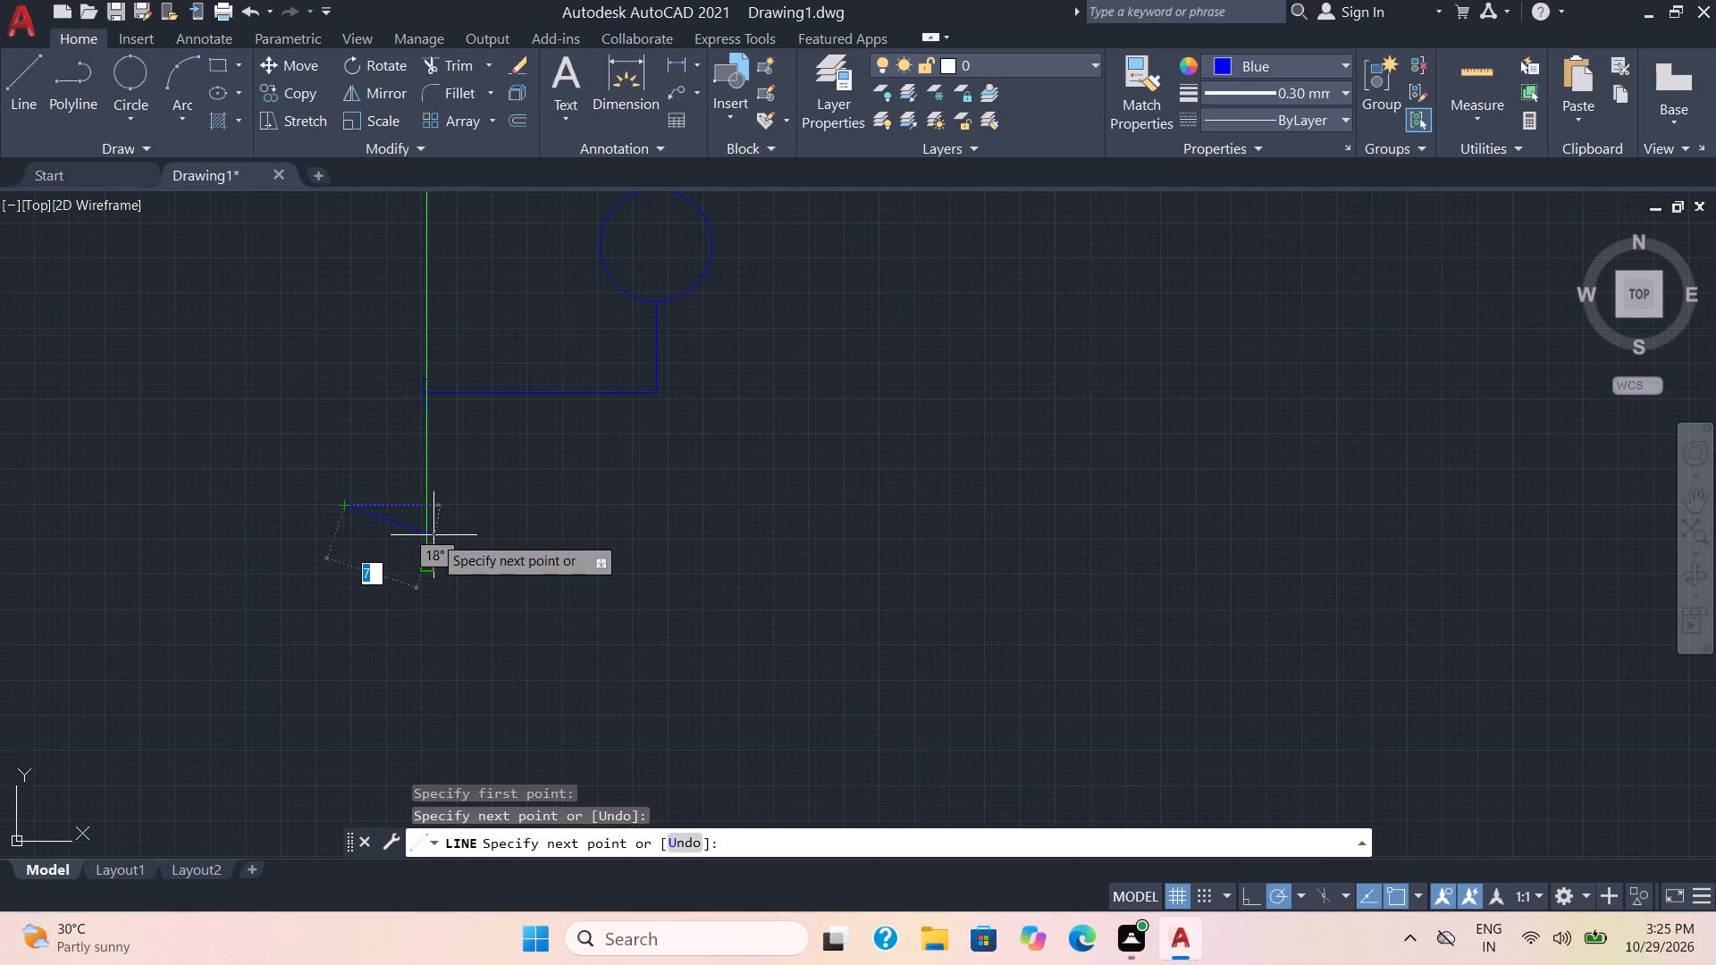
key(space)
key(space)
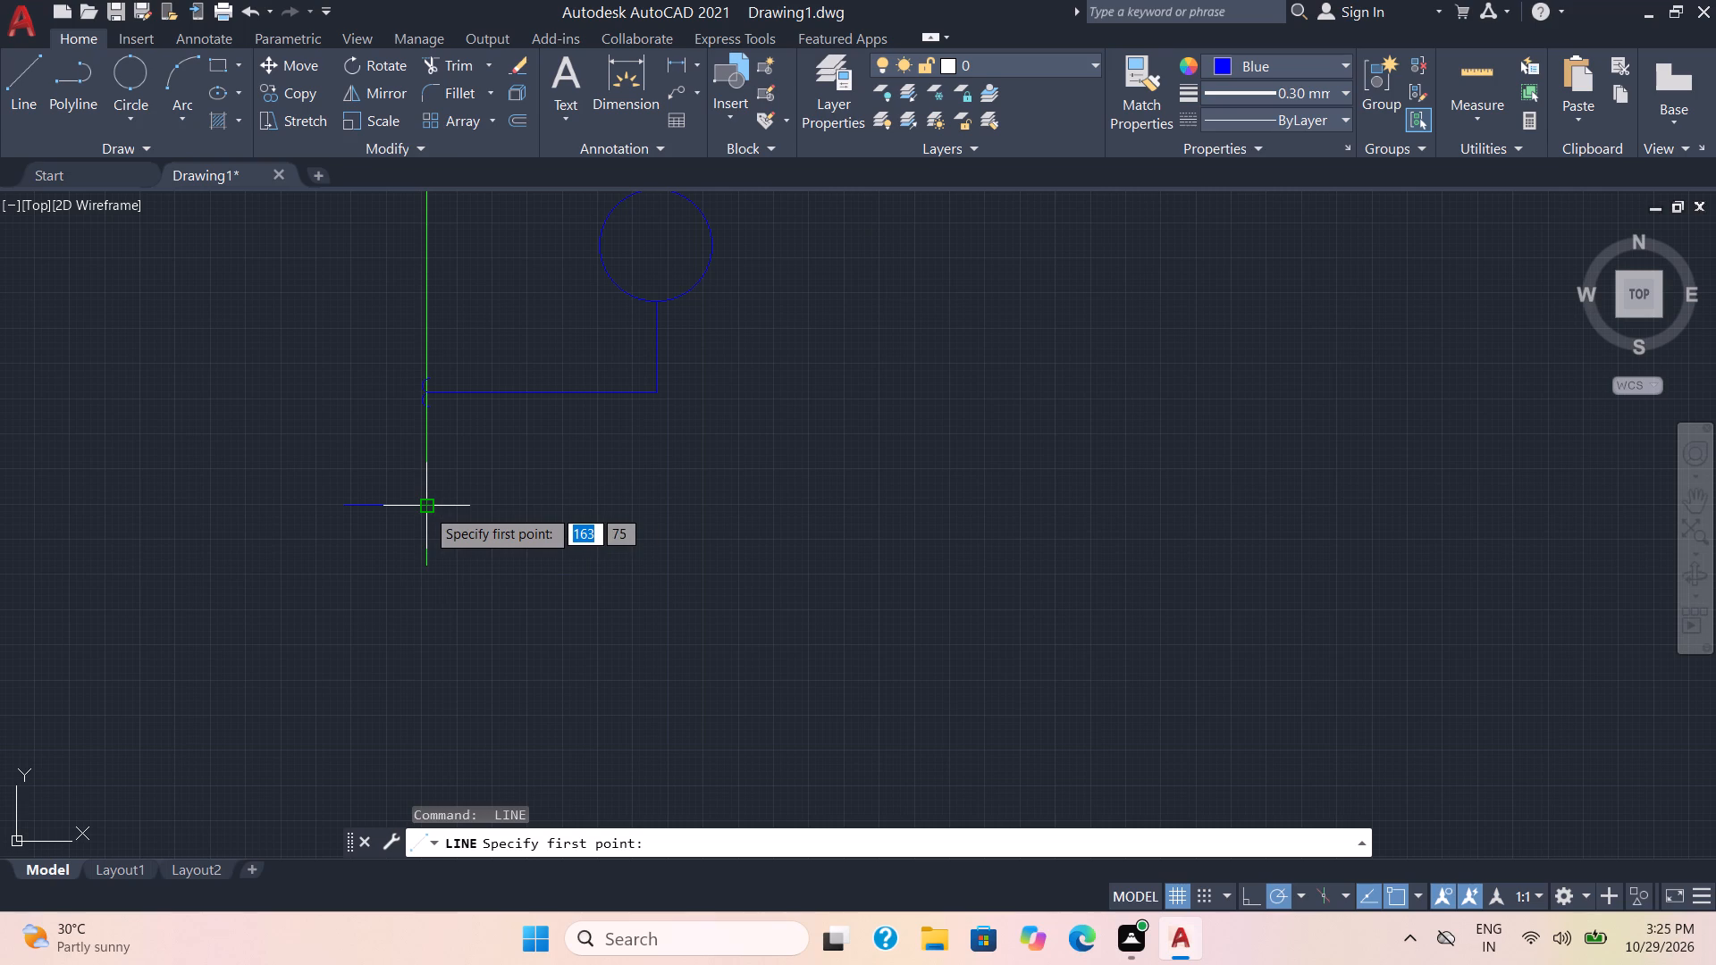
click(426, 508)
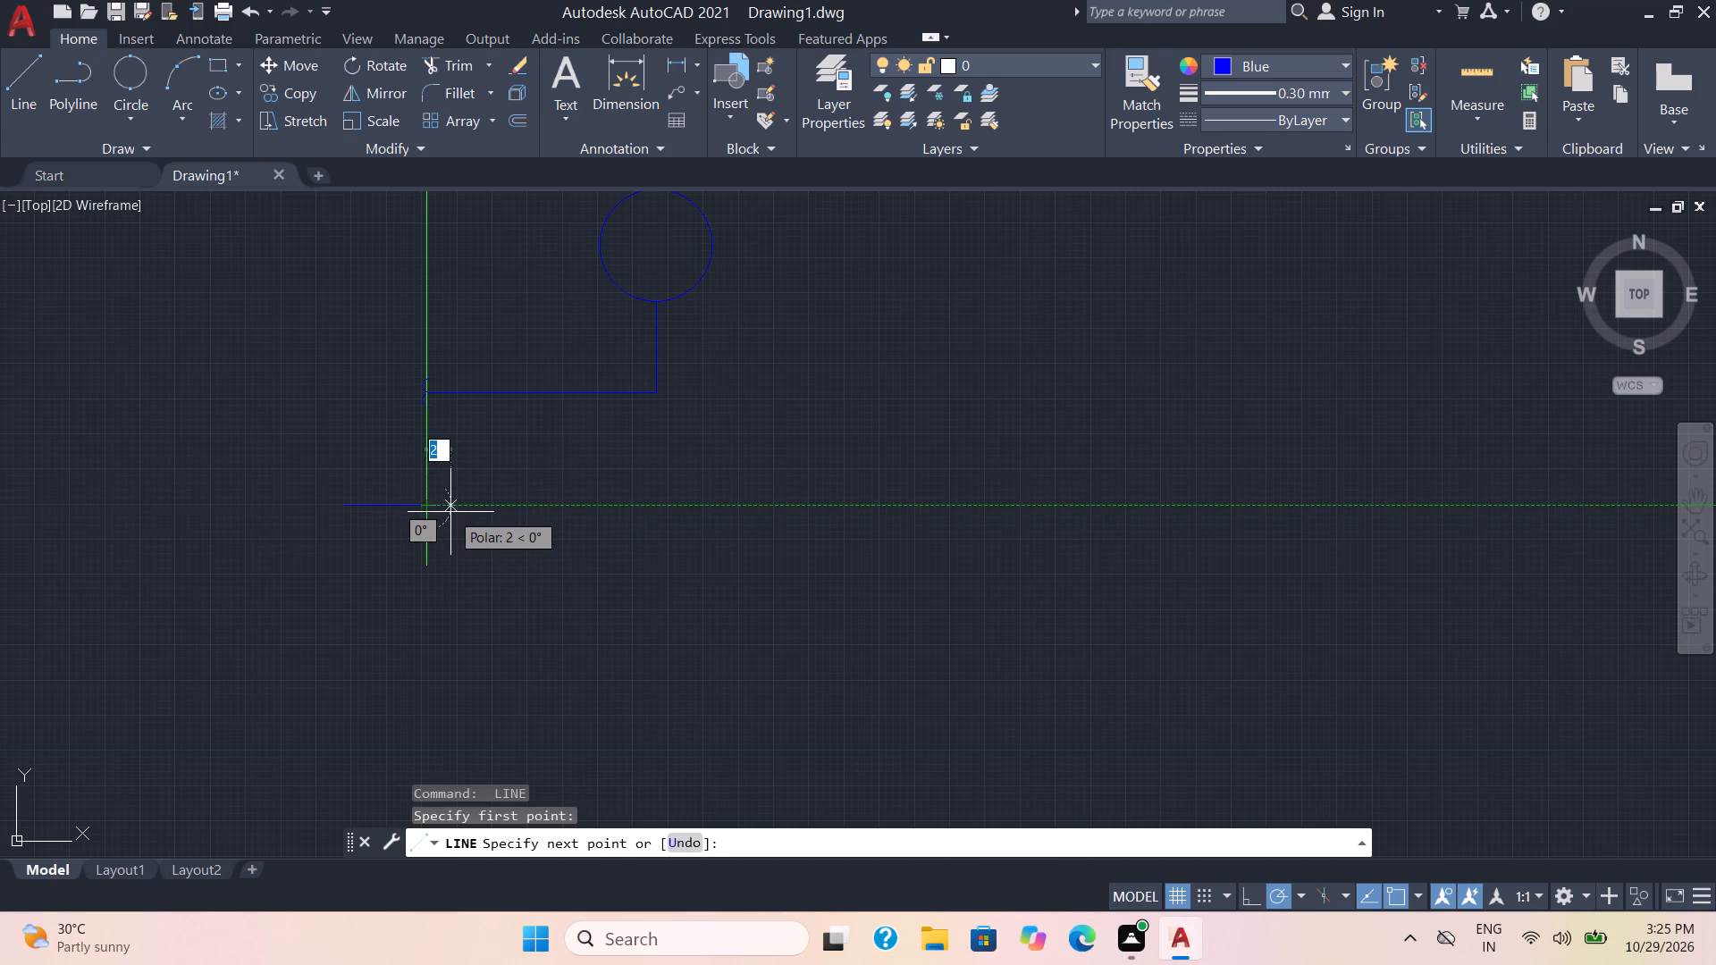
click(450, 512)
key(space)
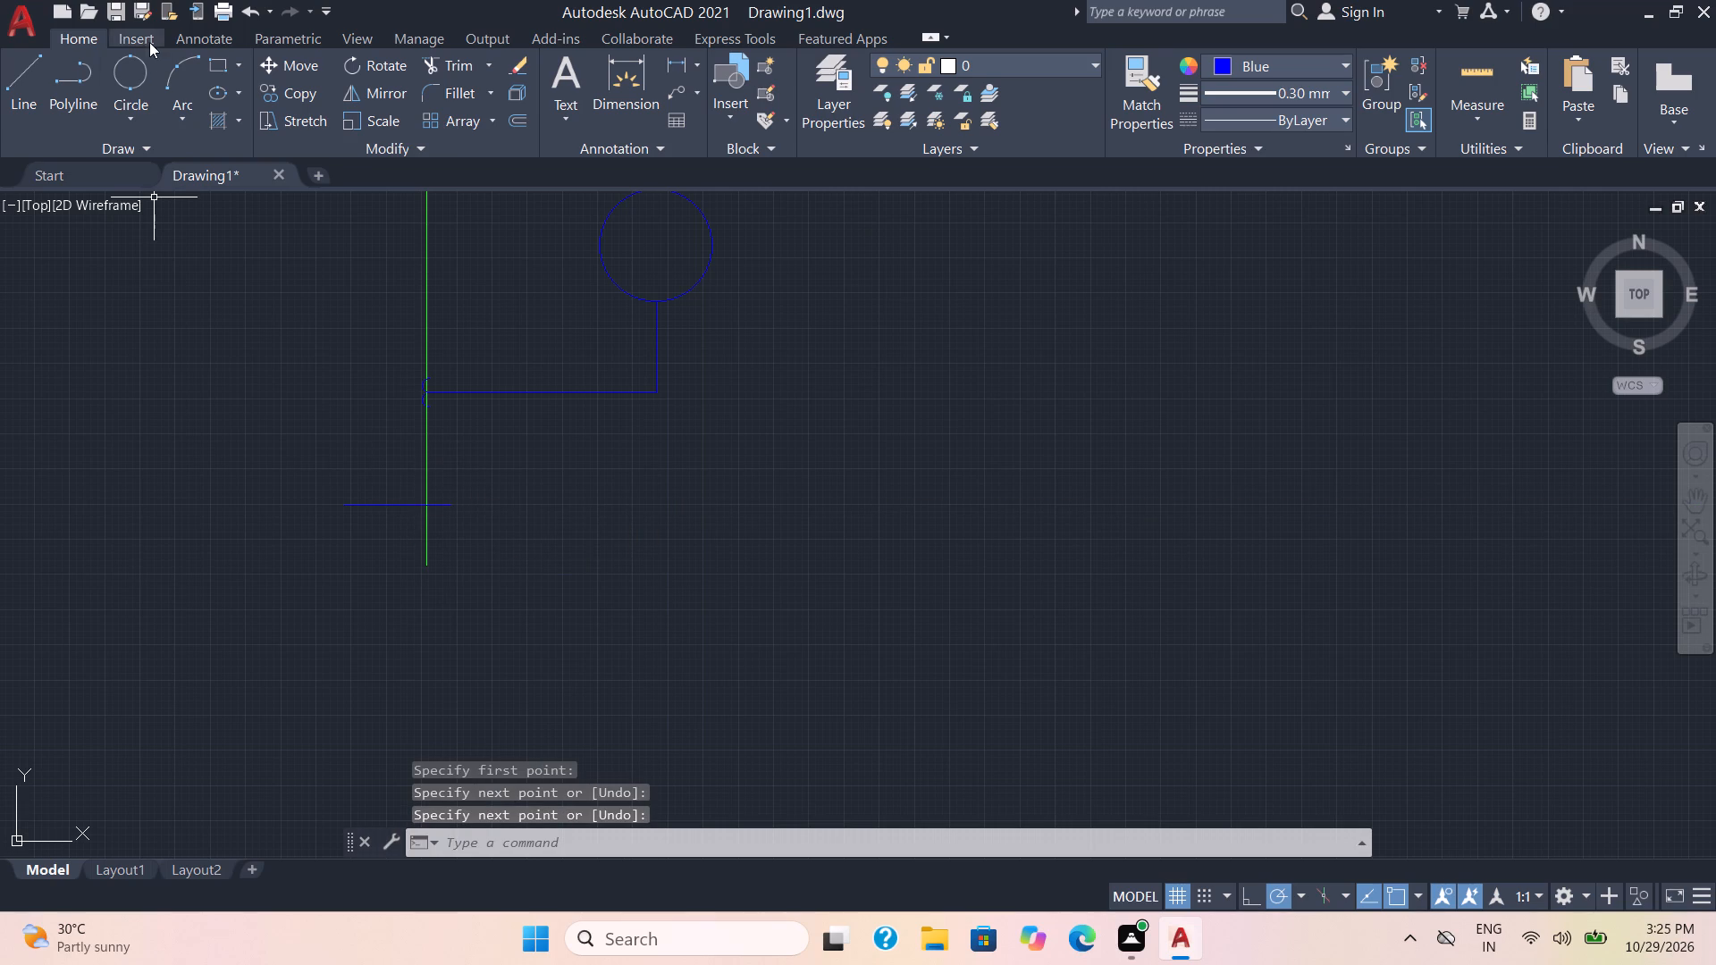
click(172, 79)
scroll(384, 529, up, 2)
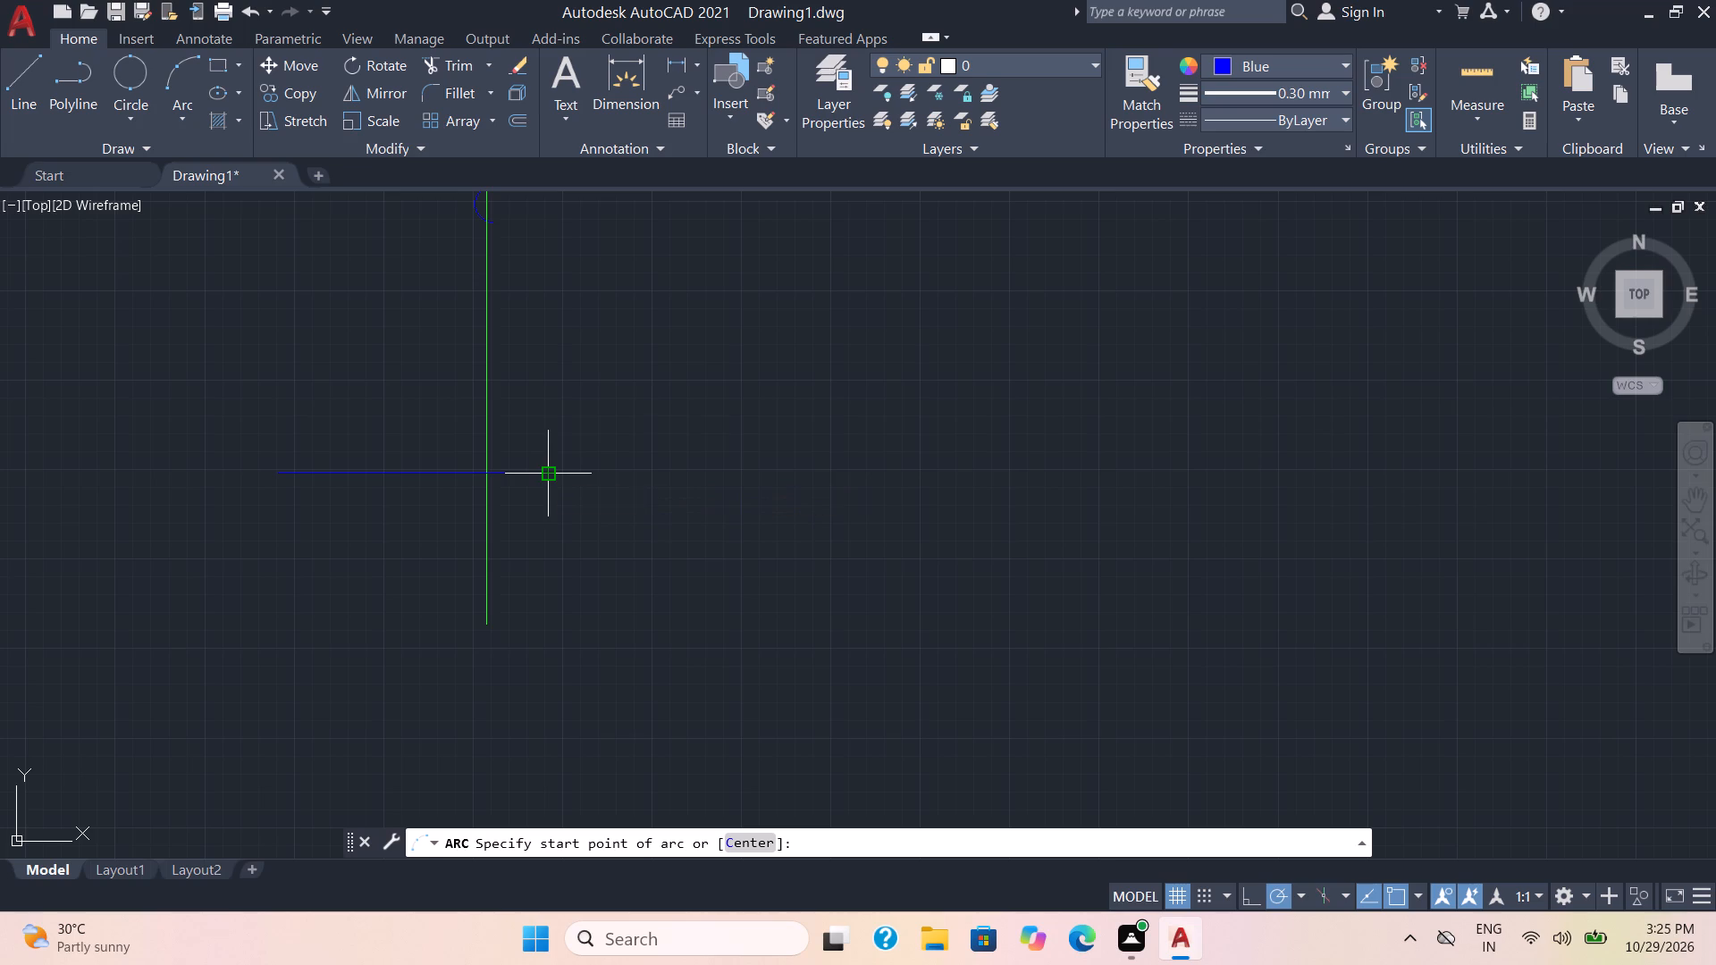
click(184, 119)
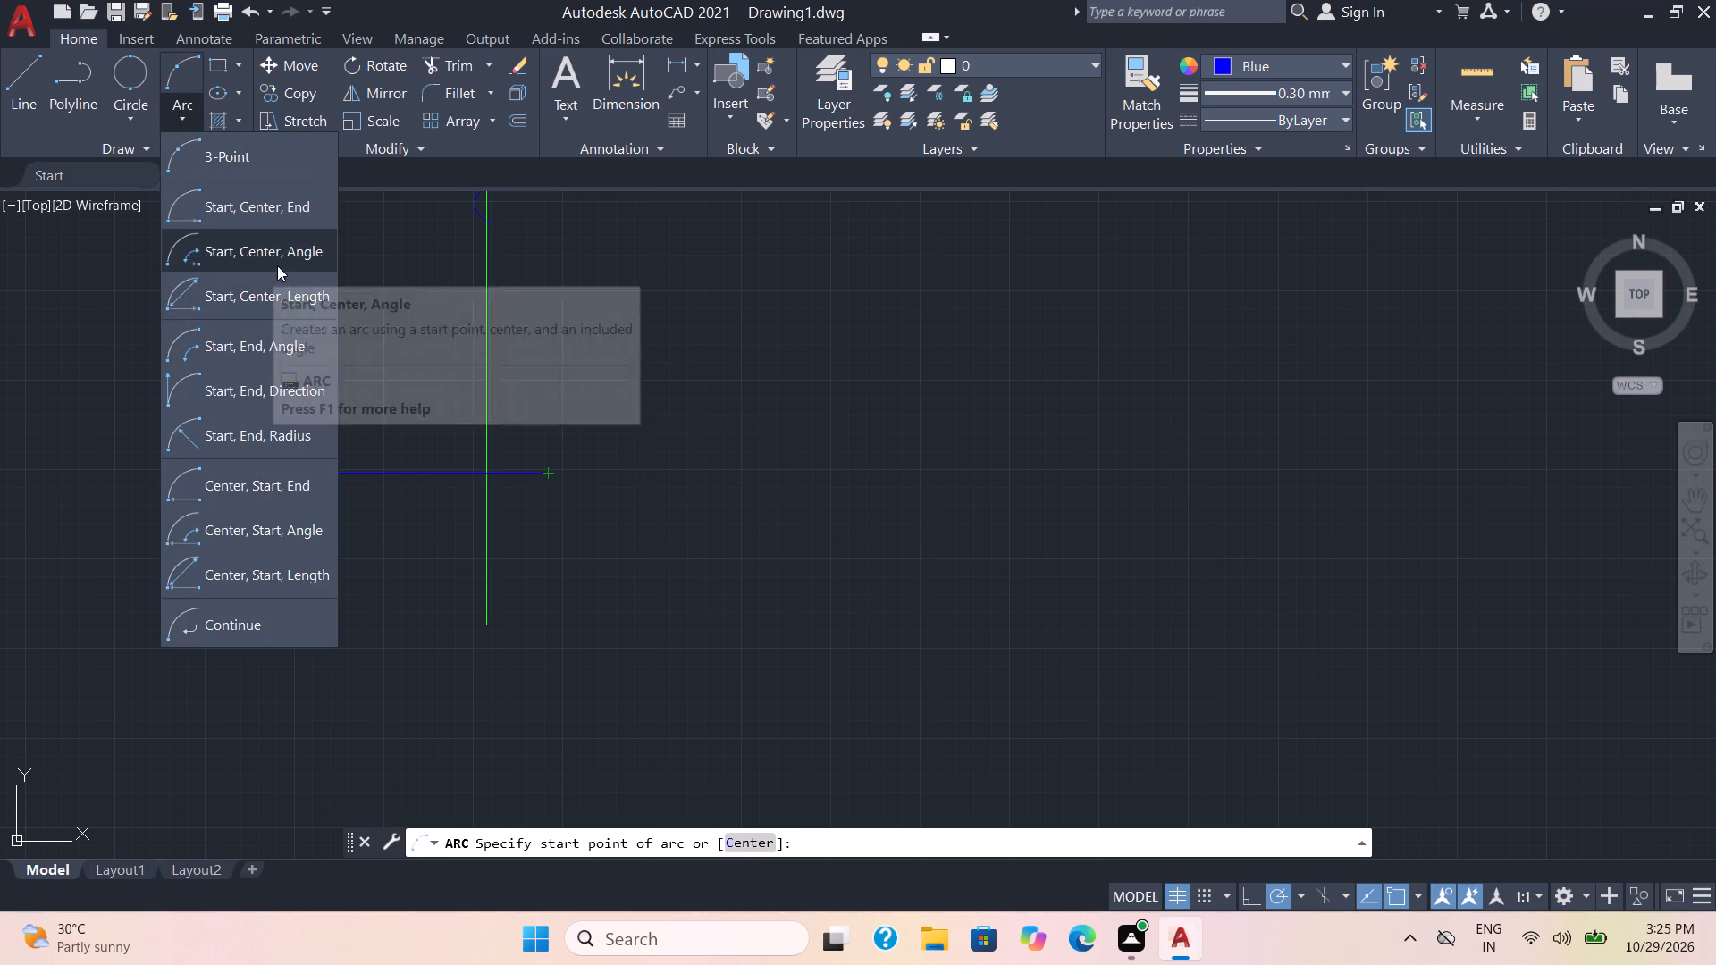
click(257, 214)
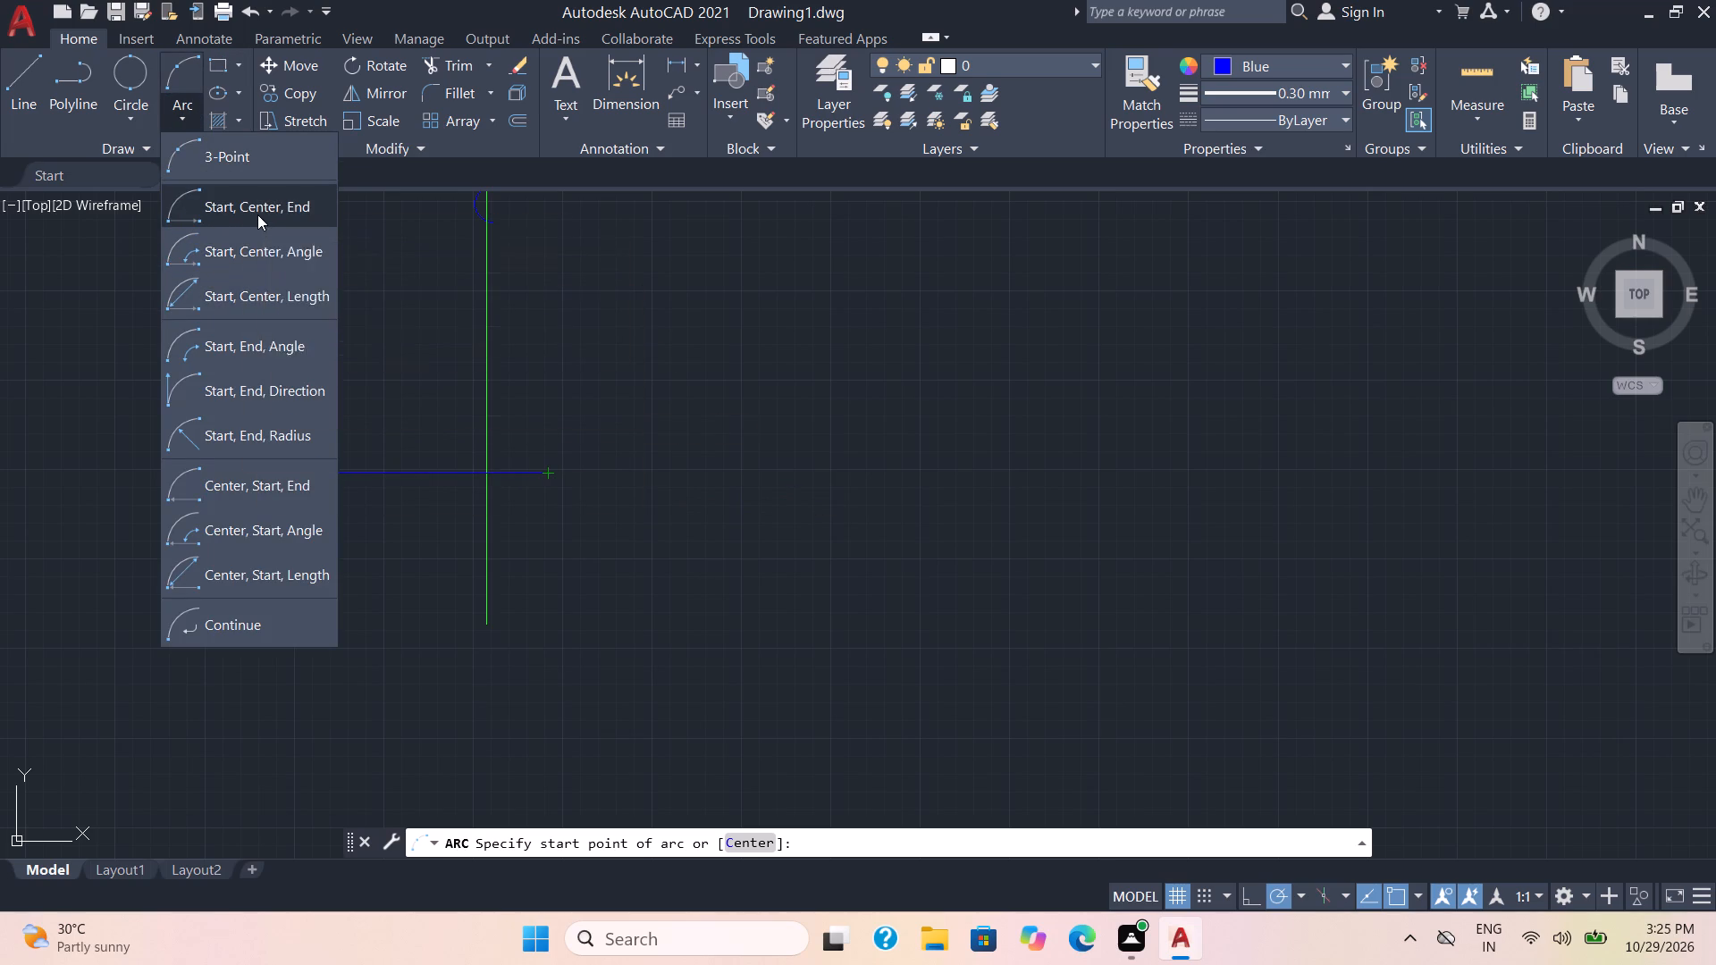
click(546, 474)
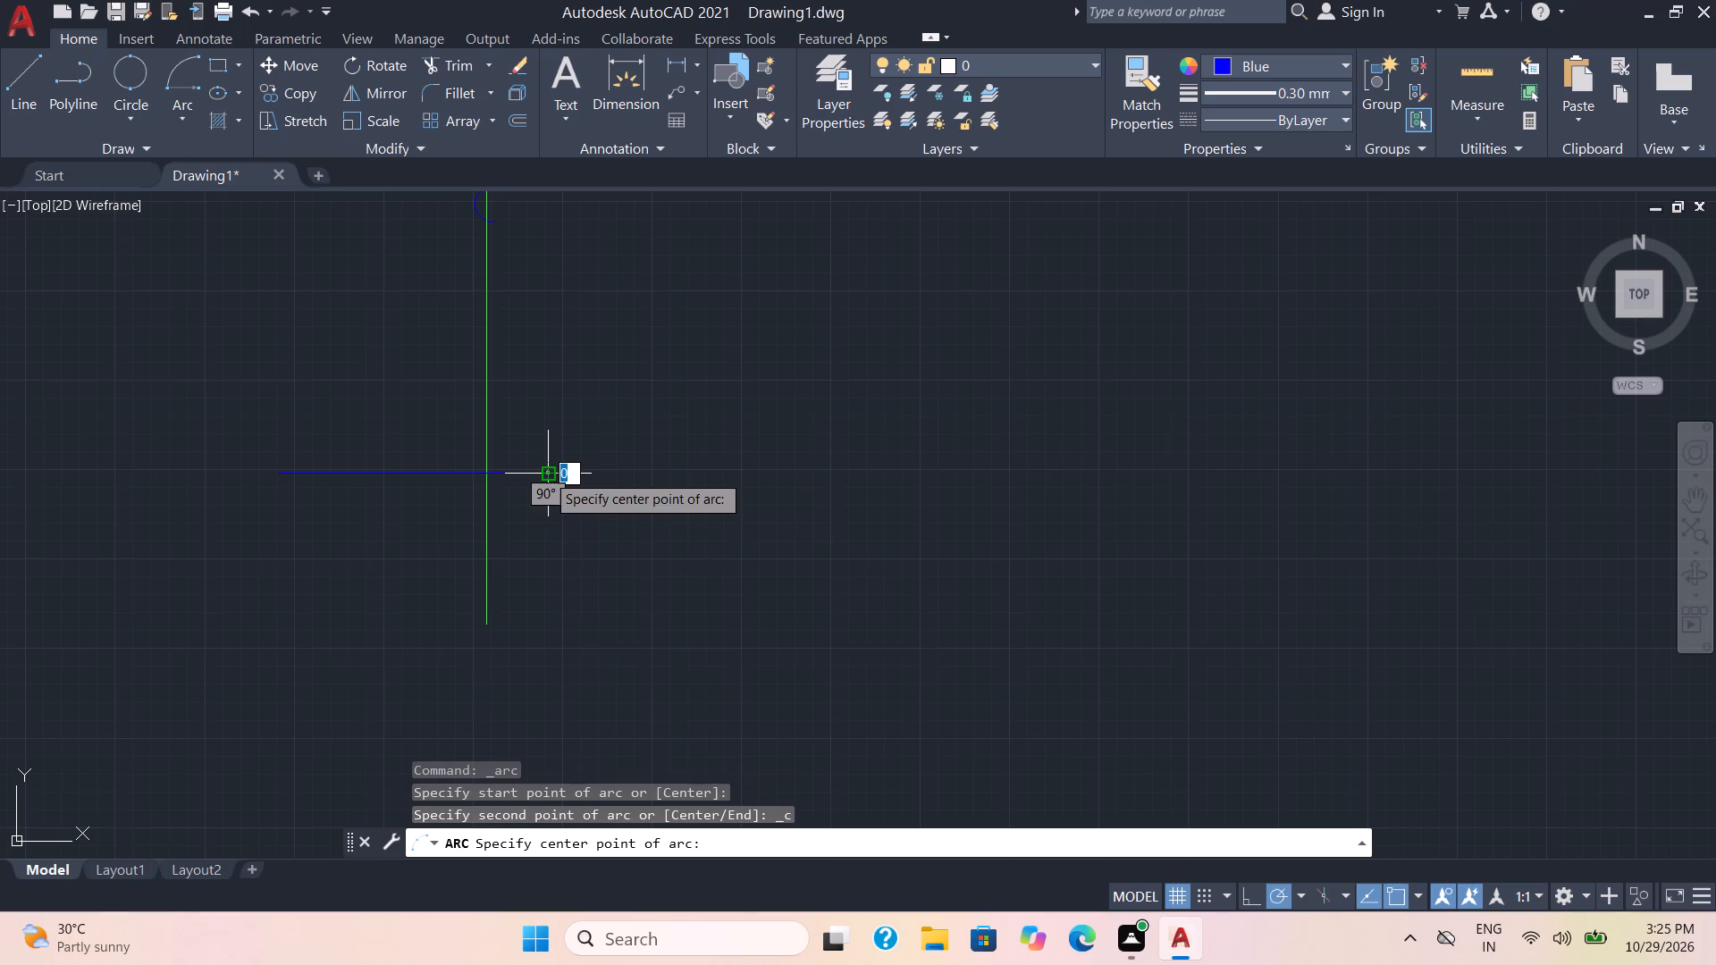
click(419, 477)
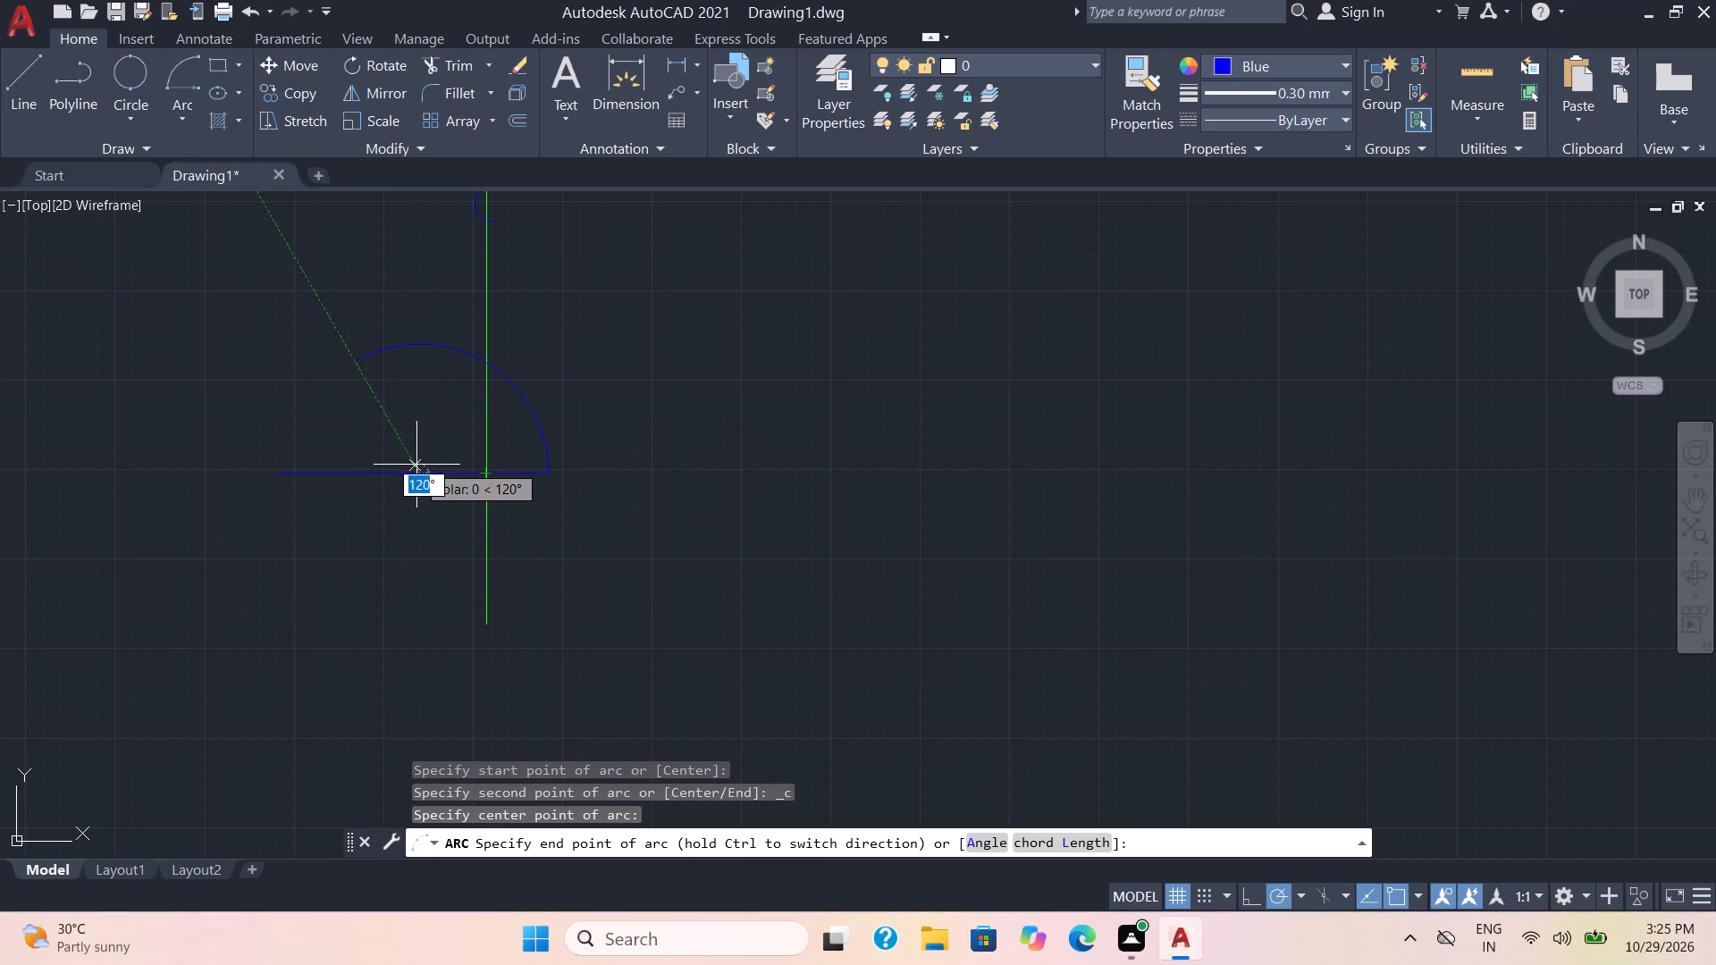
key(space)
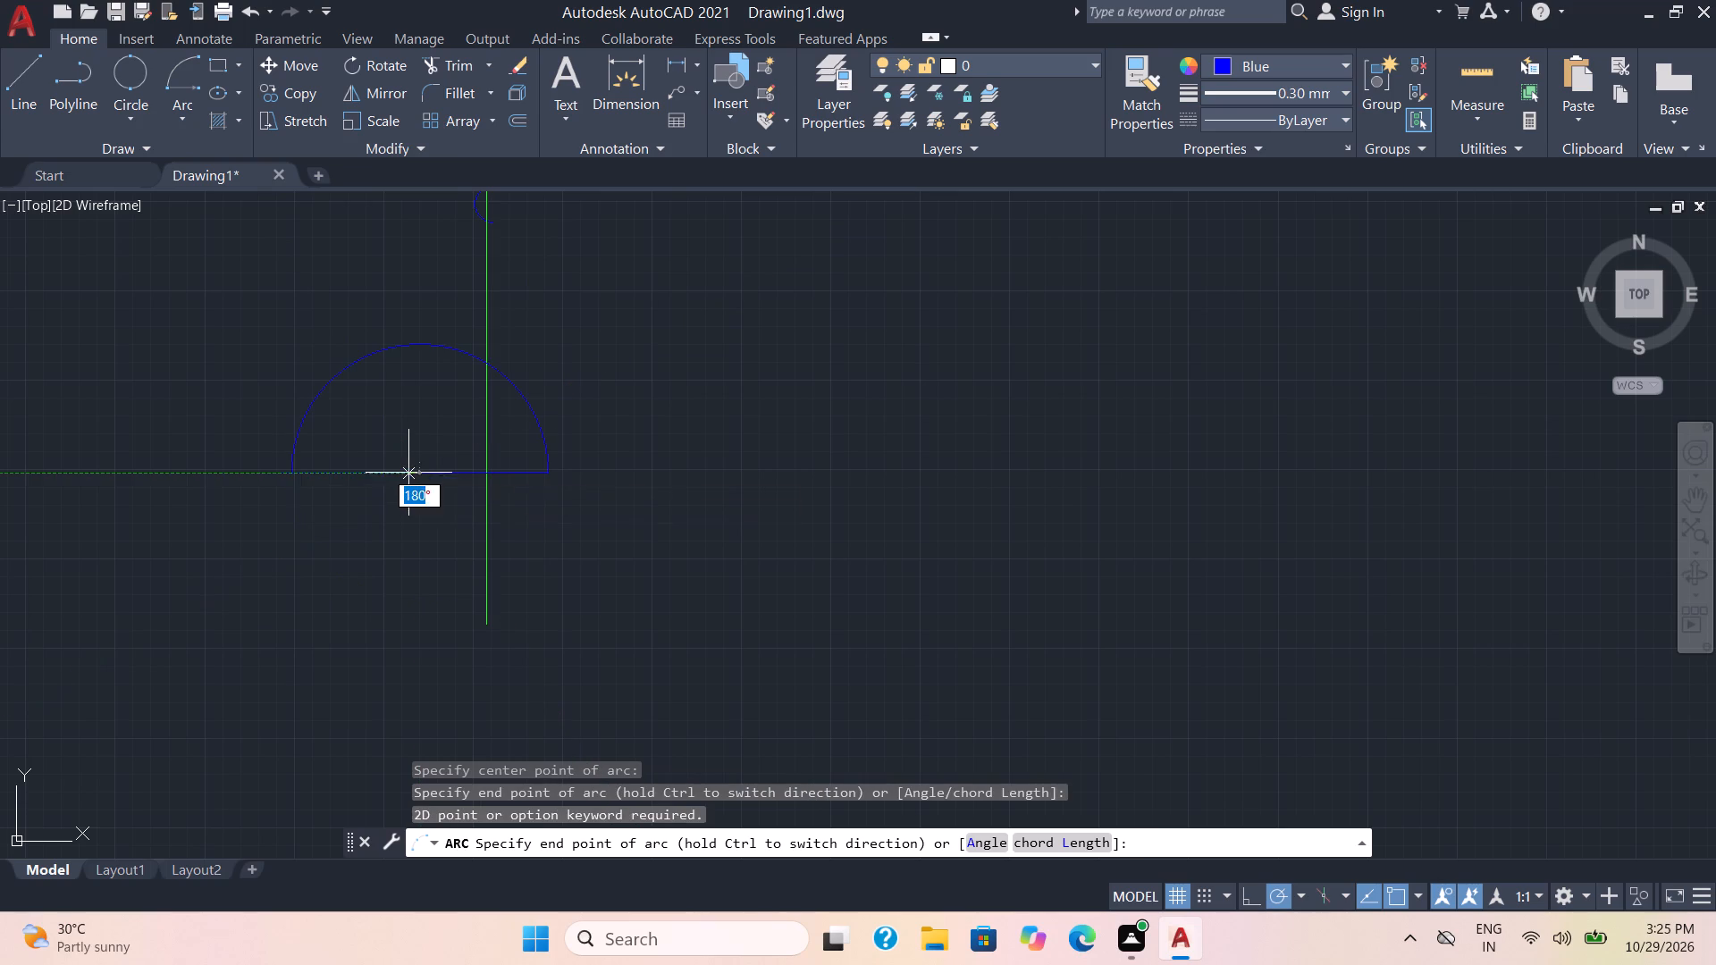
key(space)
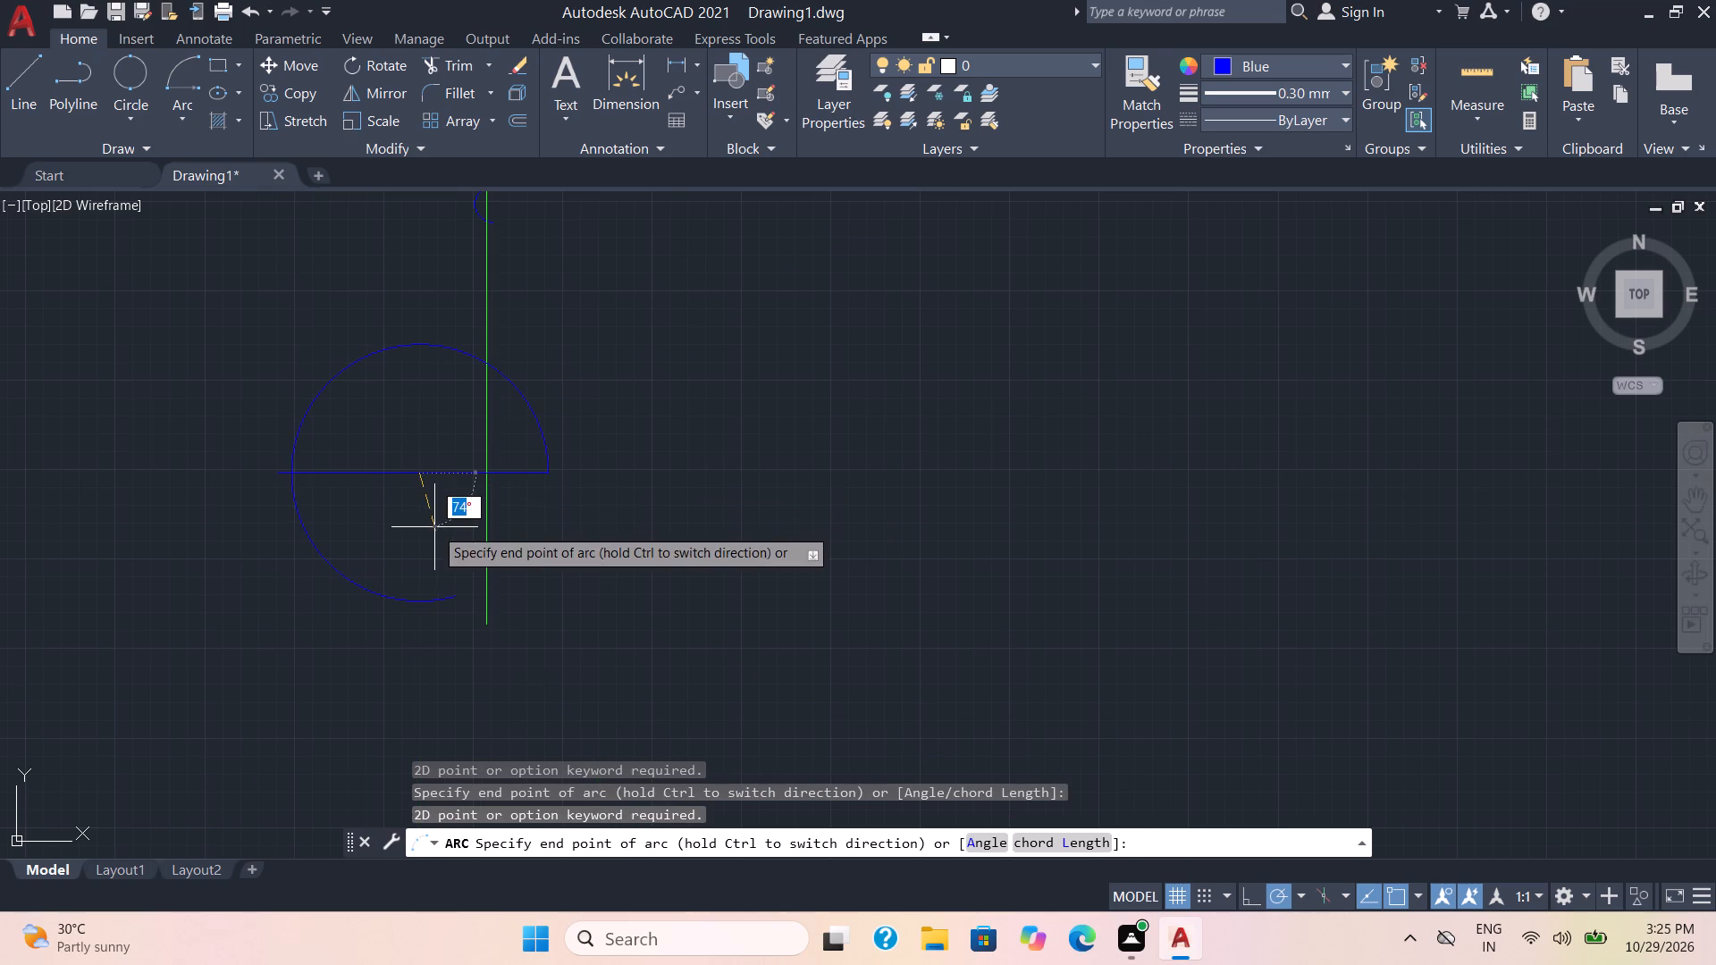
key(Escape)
Draw a blue start-center-end semicircular arc of about 2 mm radius below the horizontal line, centred on its crossing with the conductor.
click(198, 108)
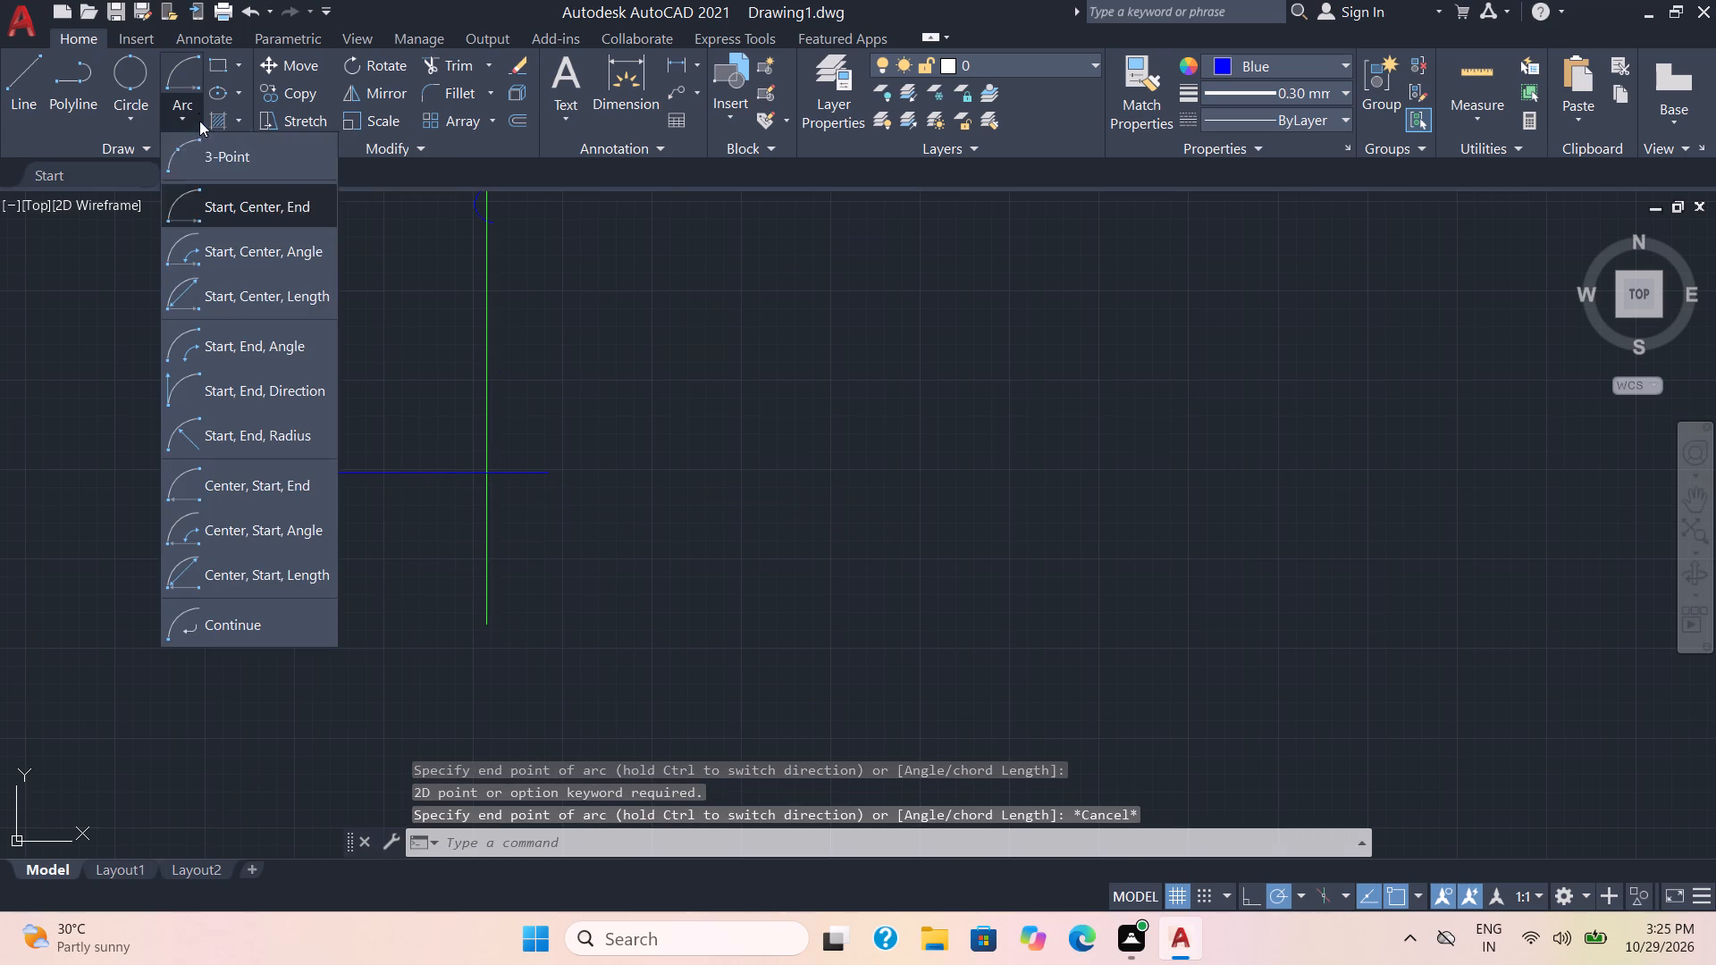
click(276, 216)
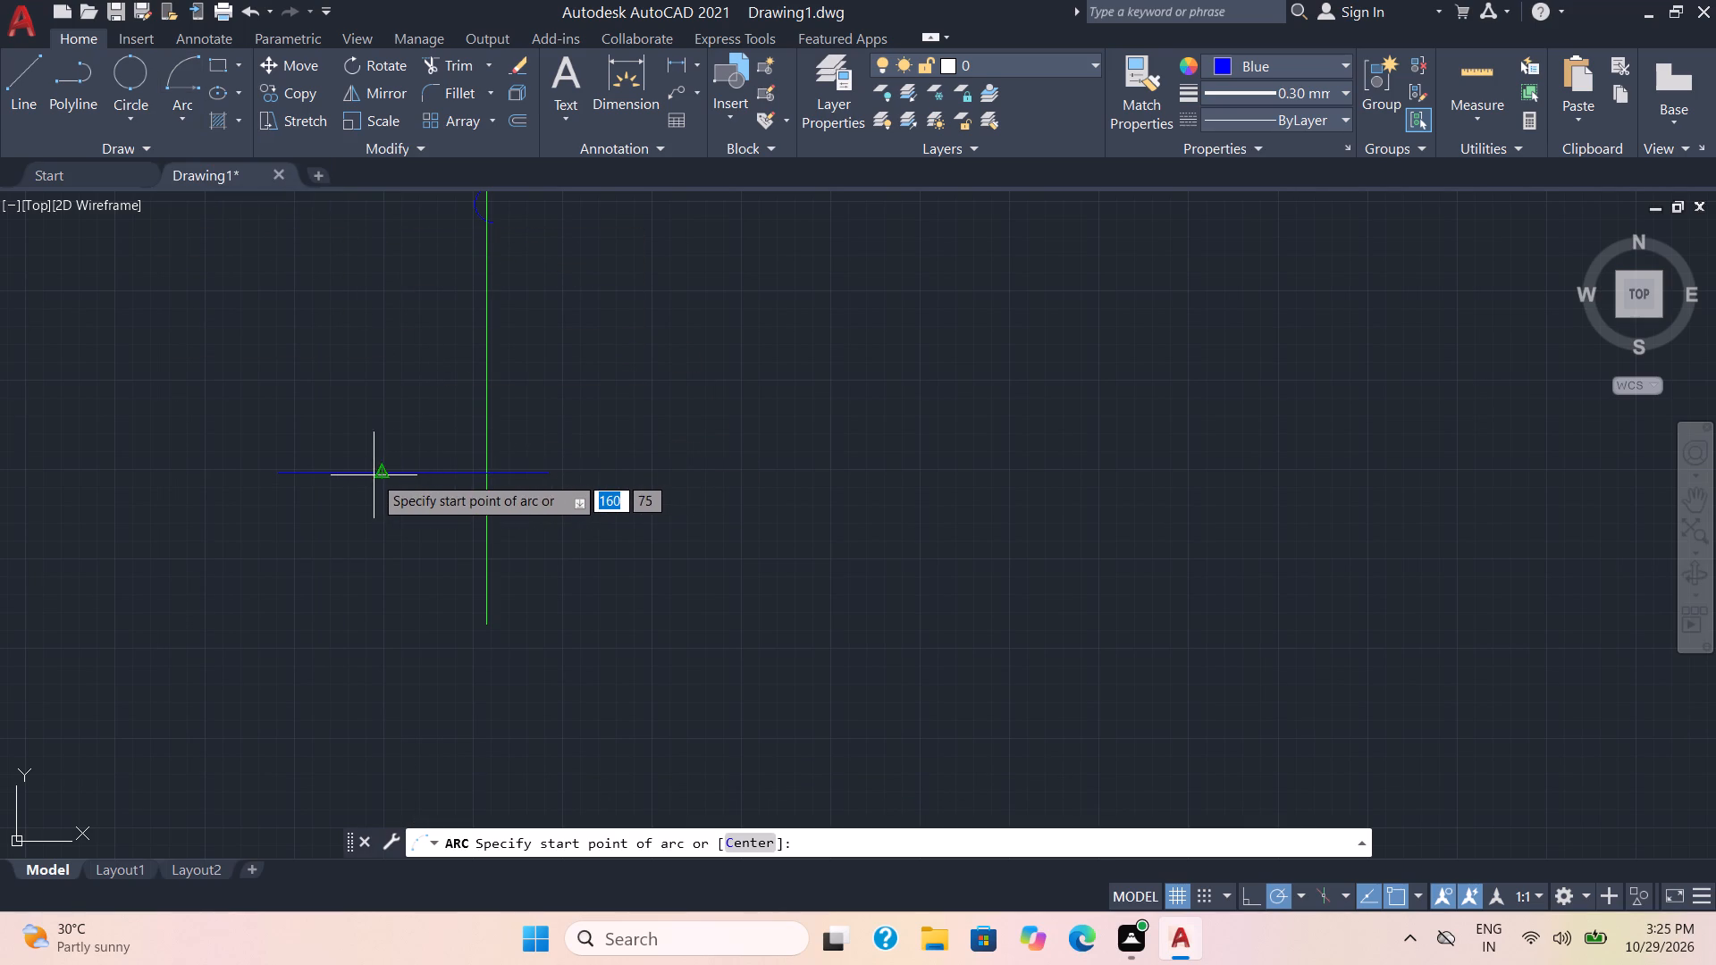
scroll(413, 473, up, 3)
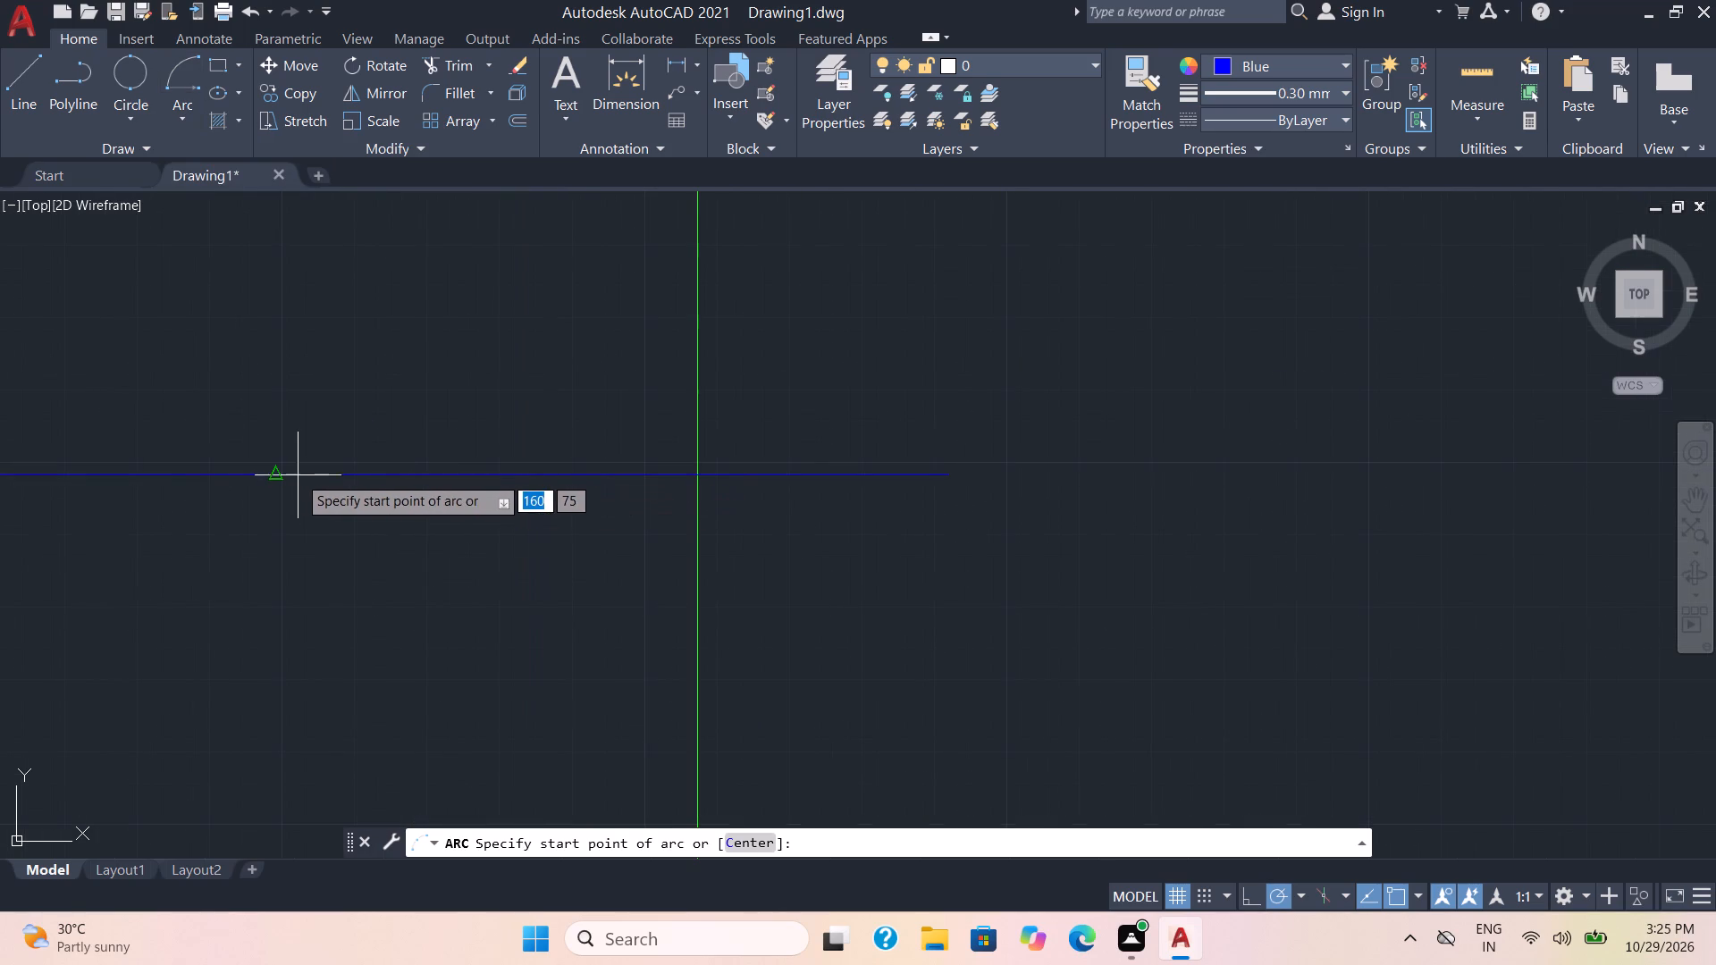
click(418, 477)
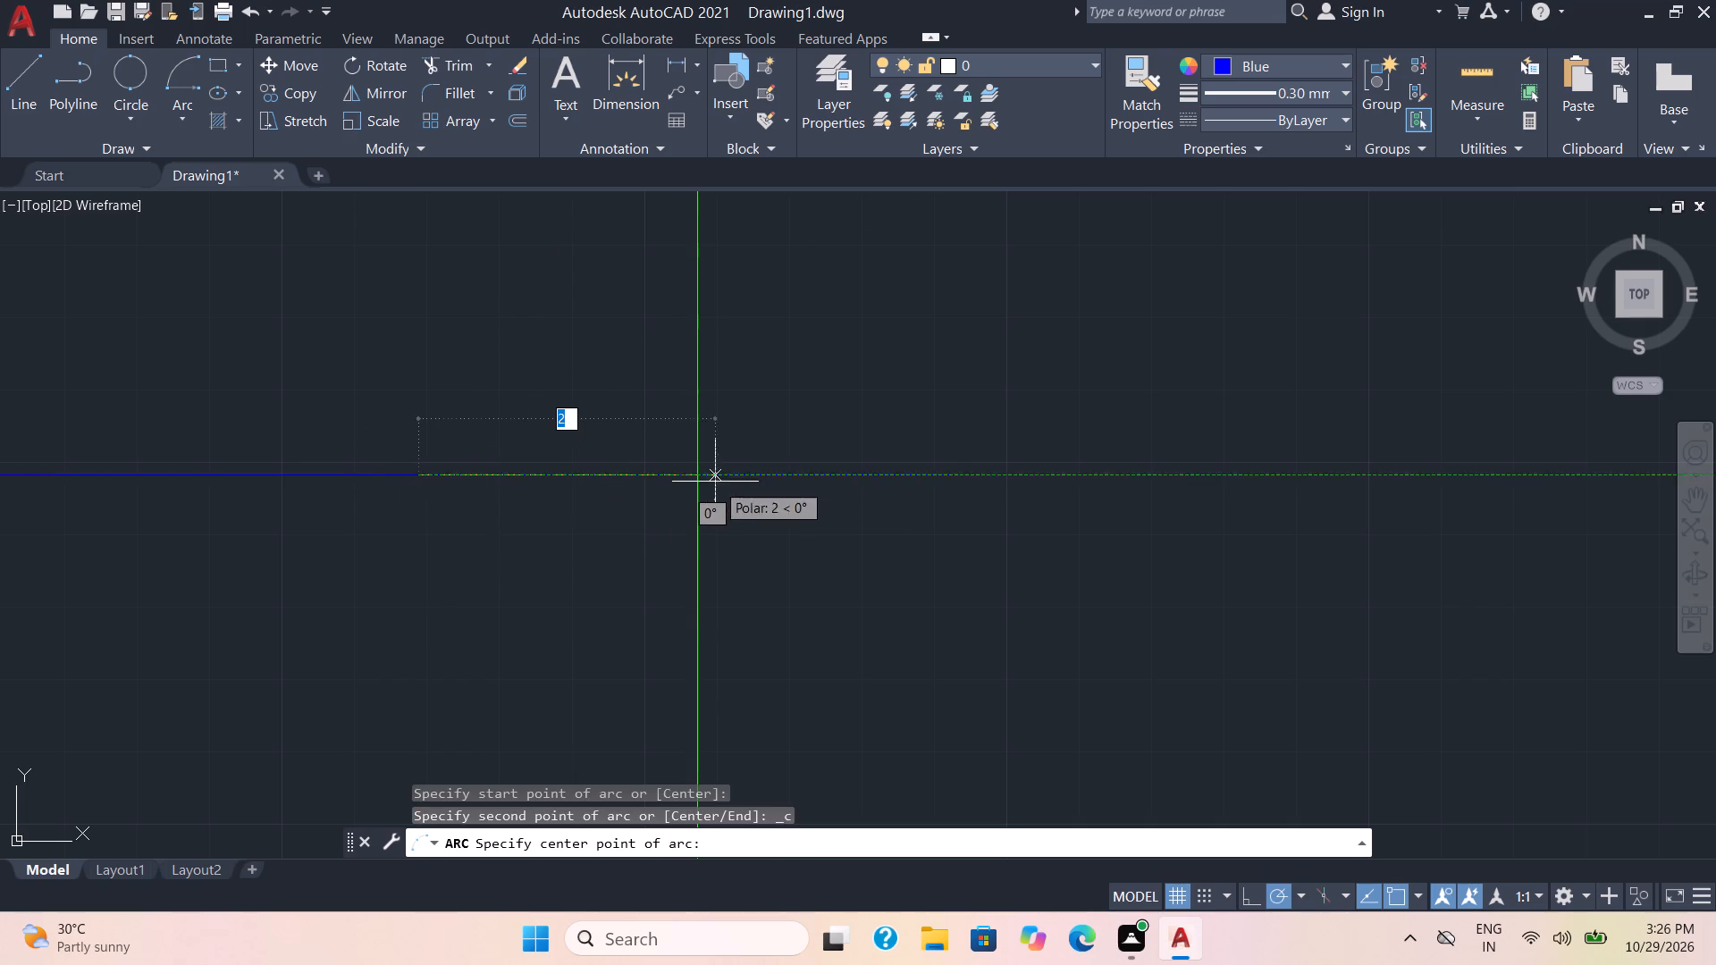
click(693, 477)
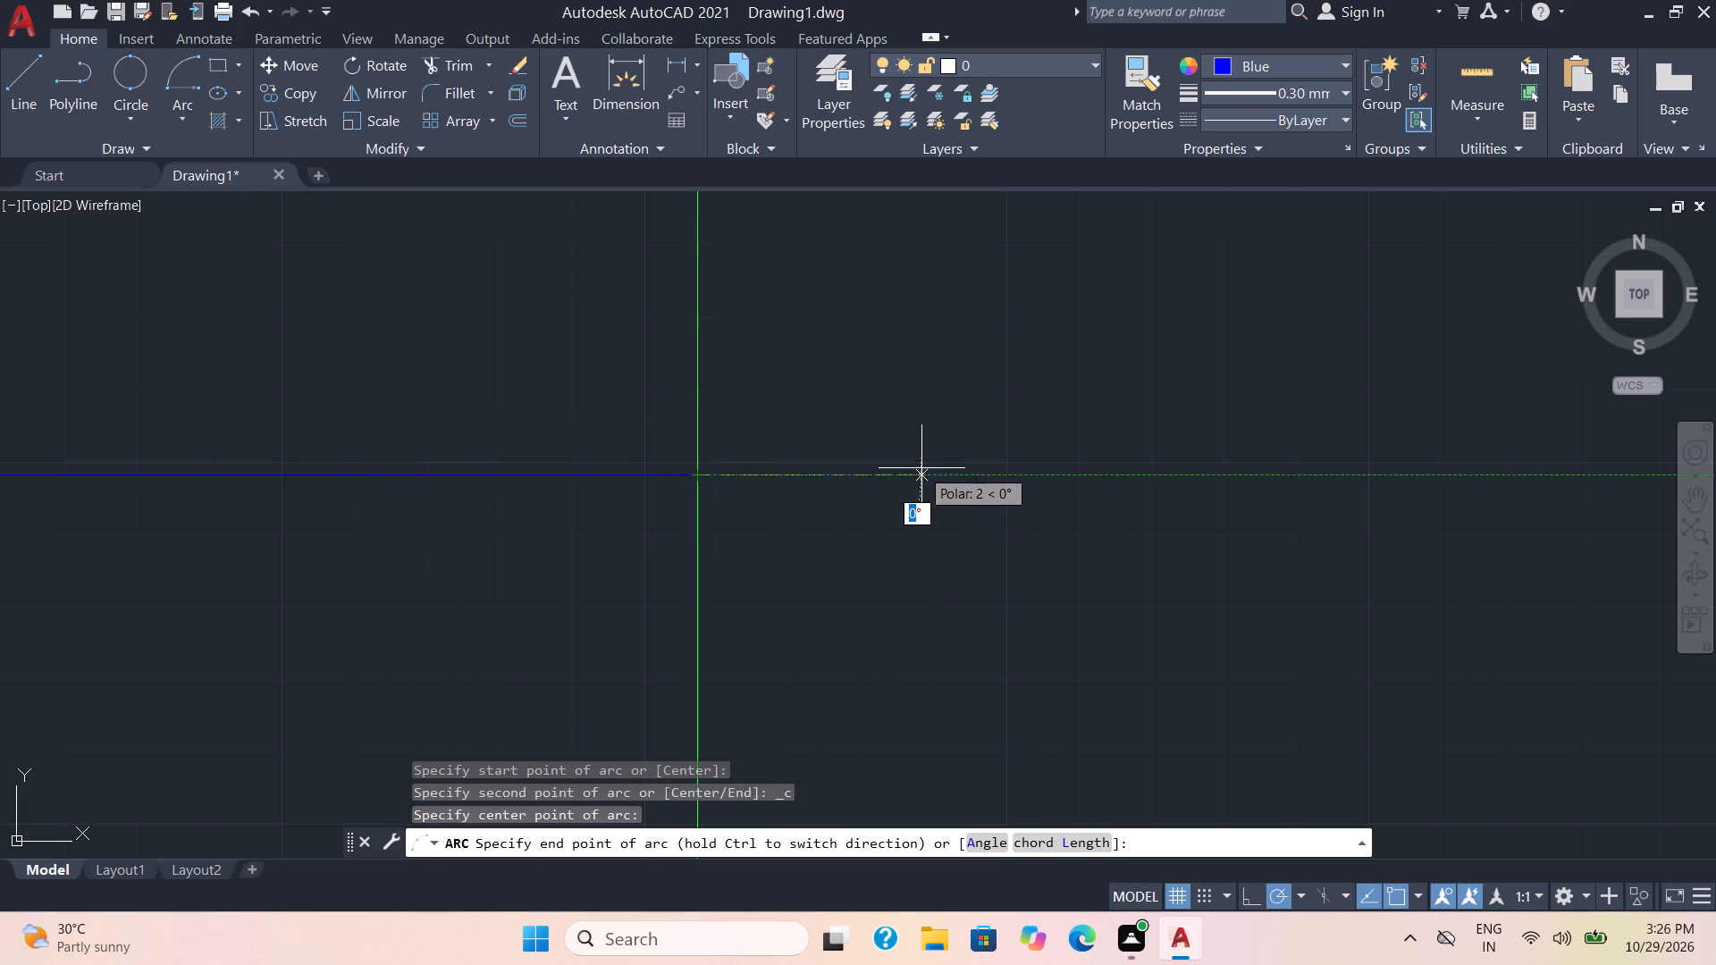
click(975, 476)
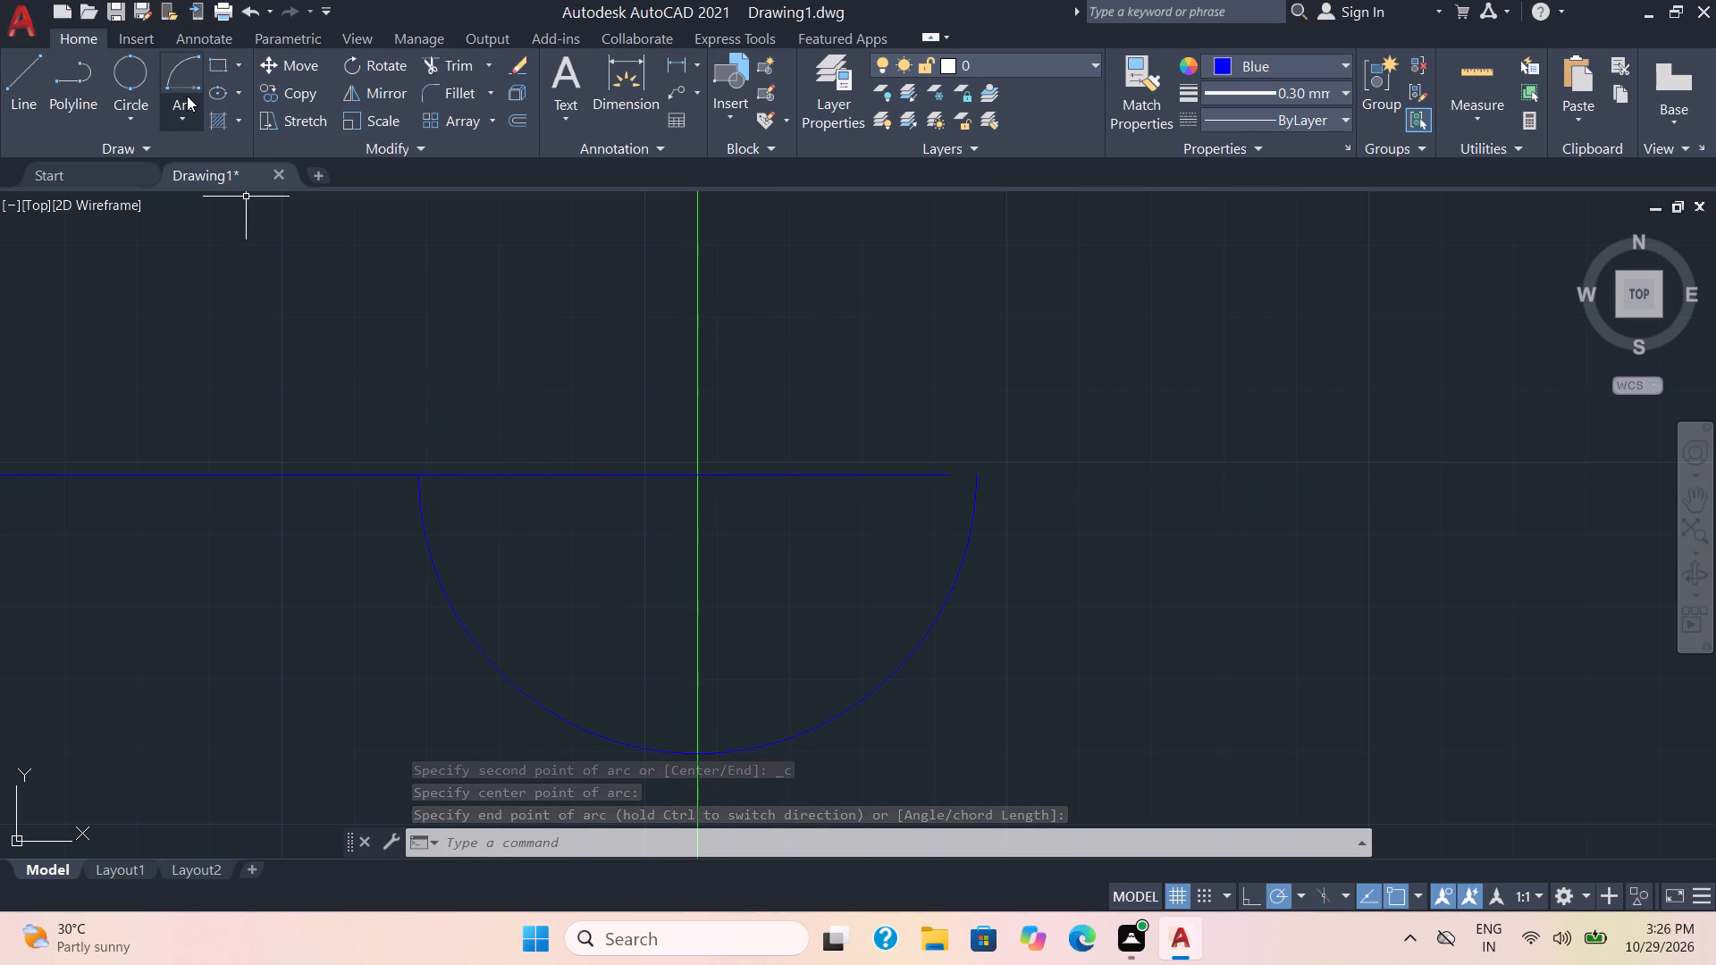
Extend the short blue line on the conductor's right side to meet the arc's right end.
click(455, 68)
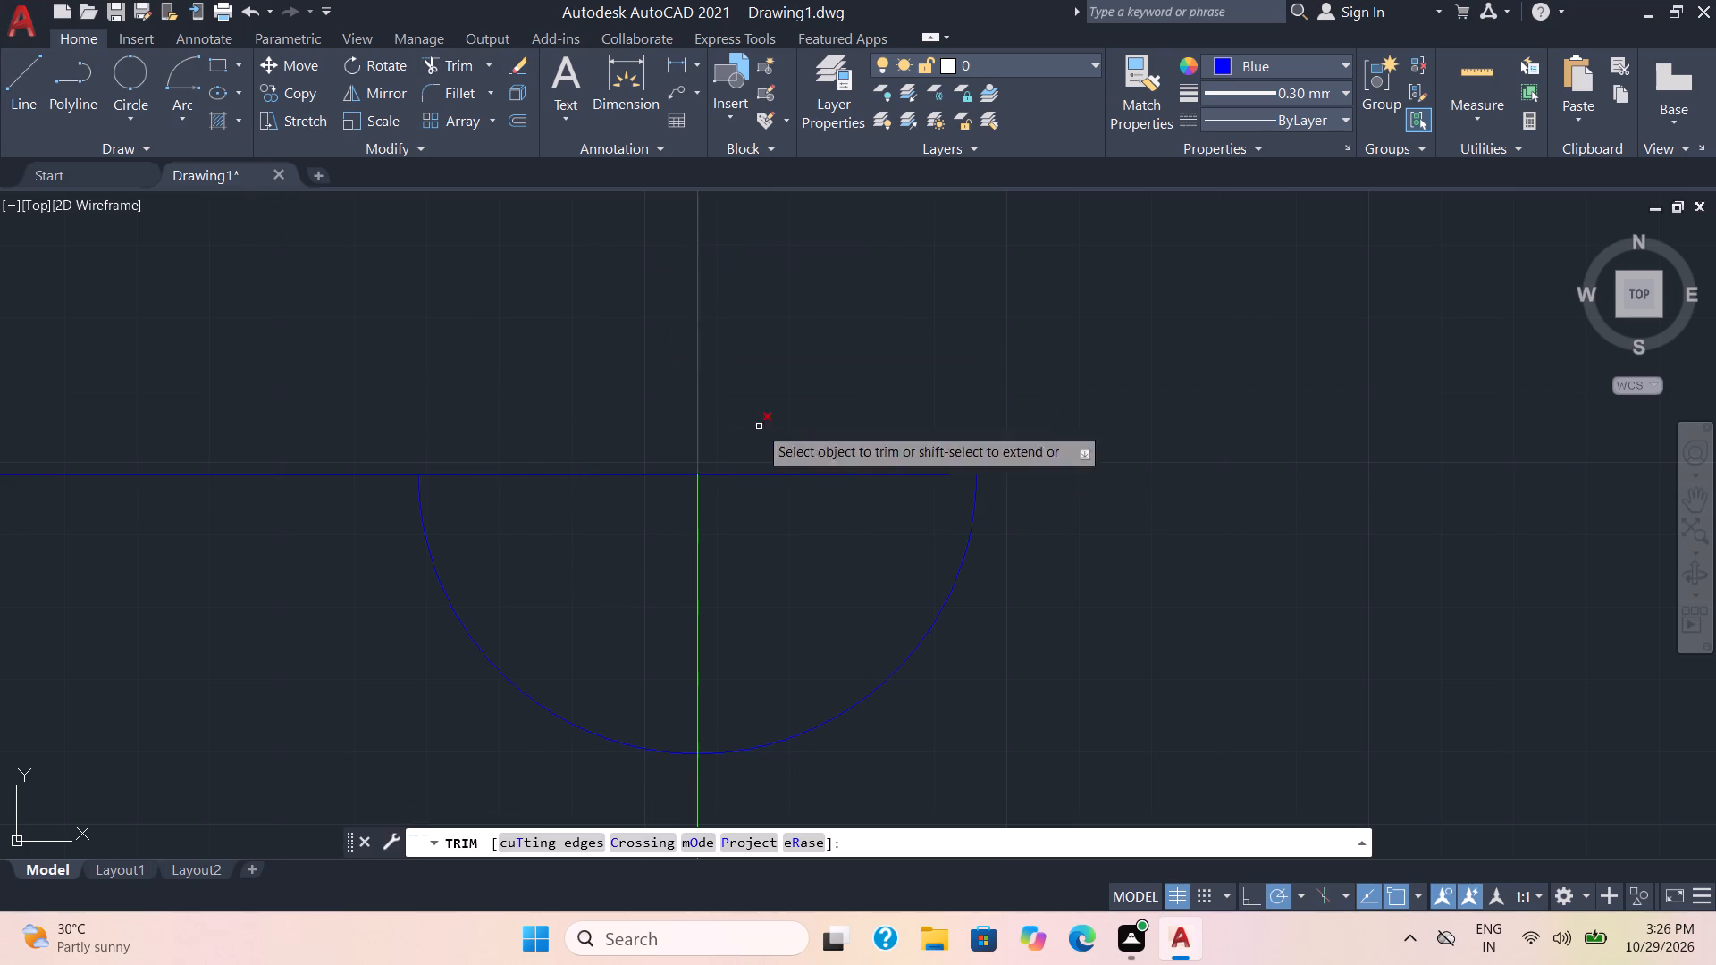
shift+click(863, 481)
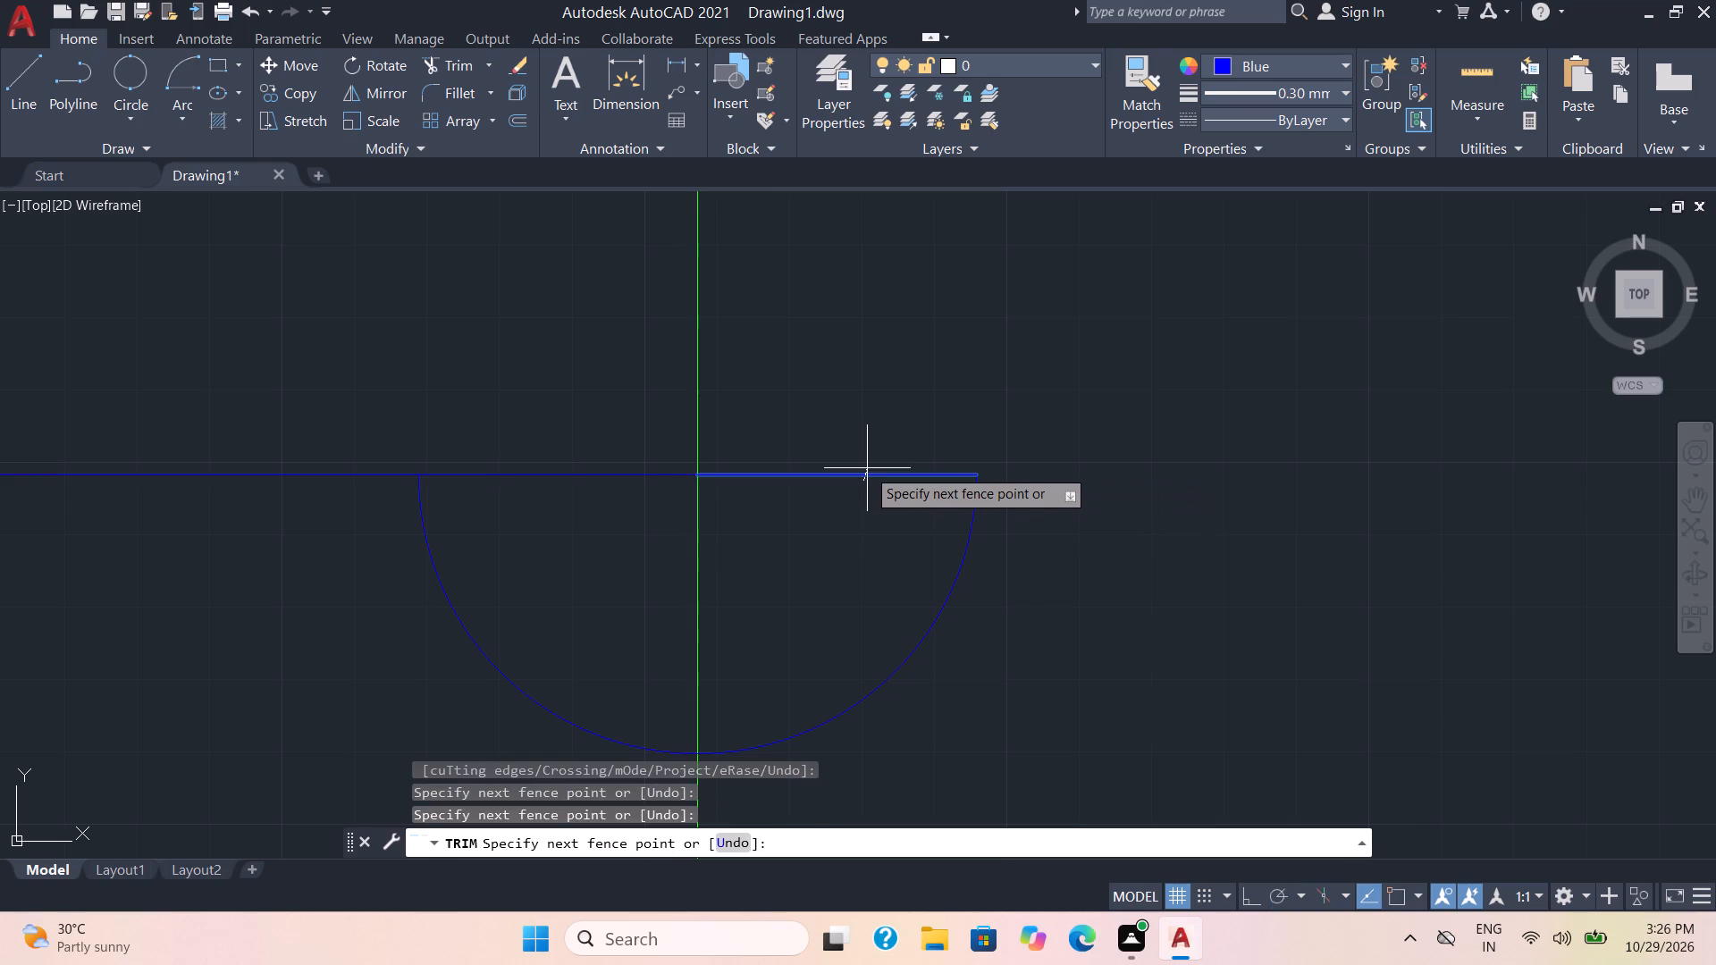
shift+click(867, 468)
scroll(916, 466, up, 3)
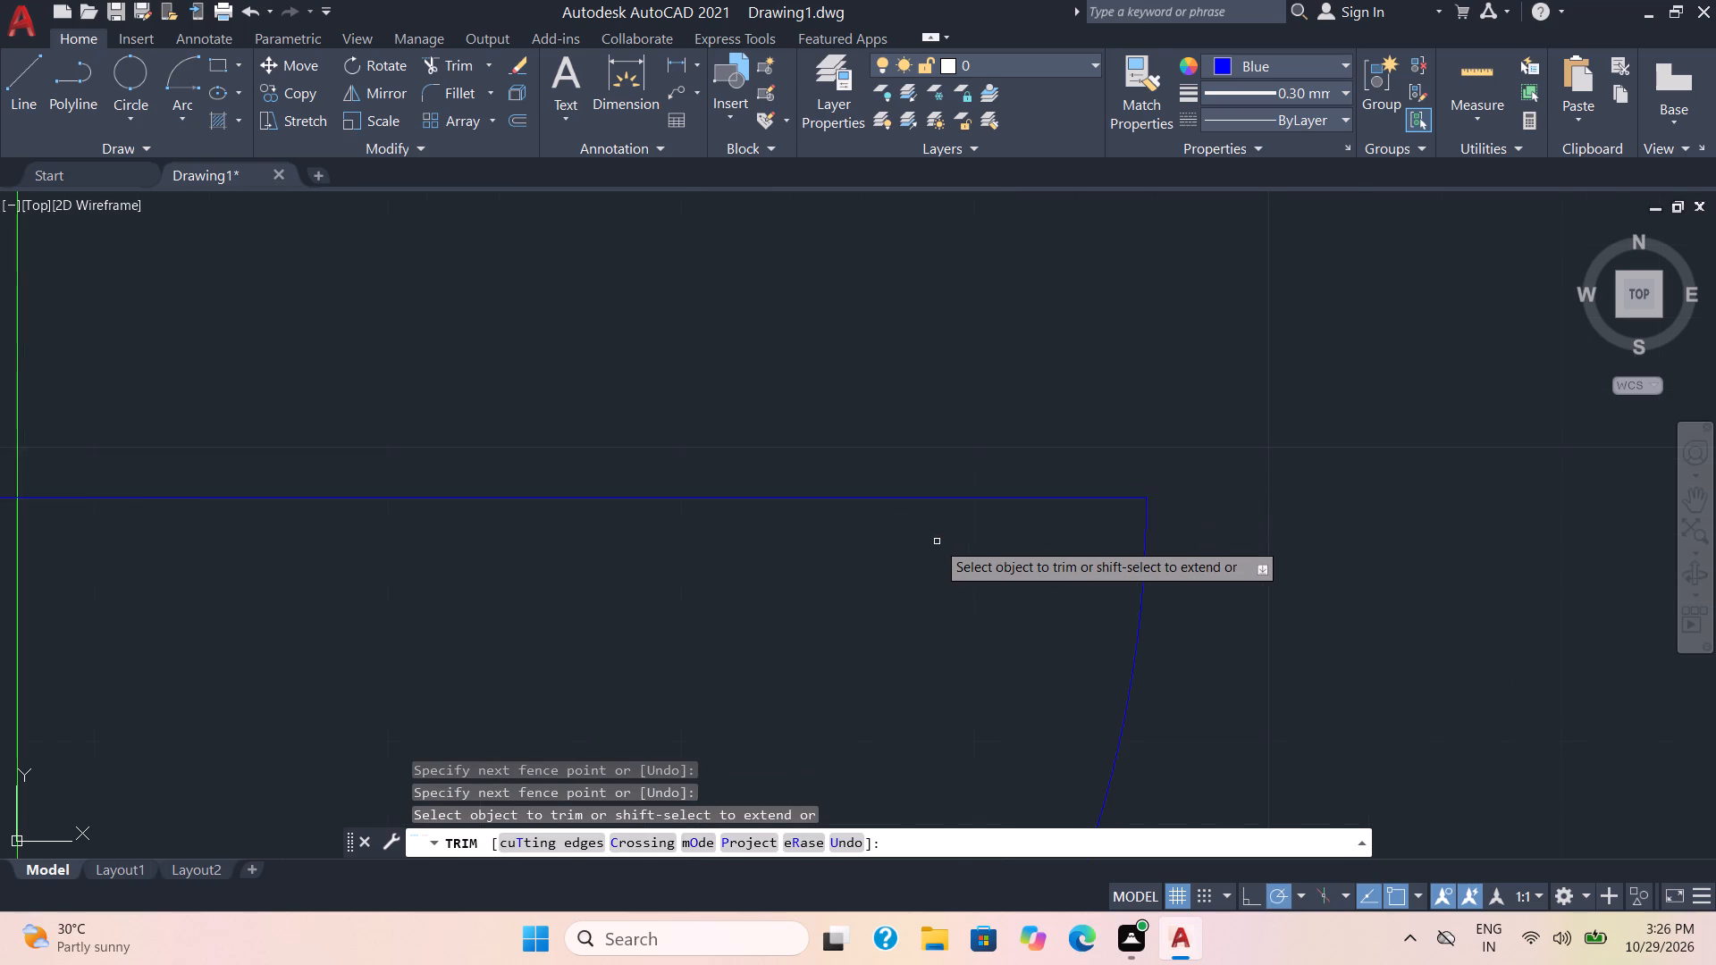
scroll(937, 541, down, 4)
scroll(888, 665, down, 2)
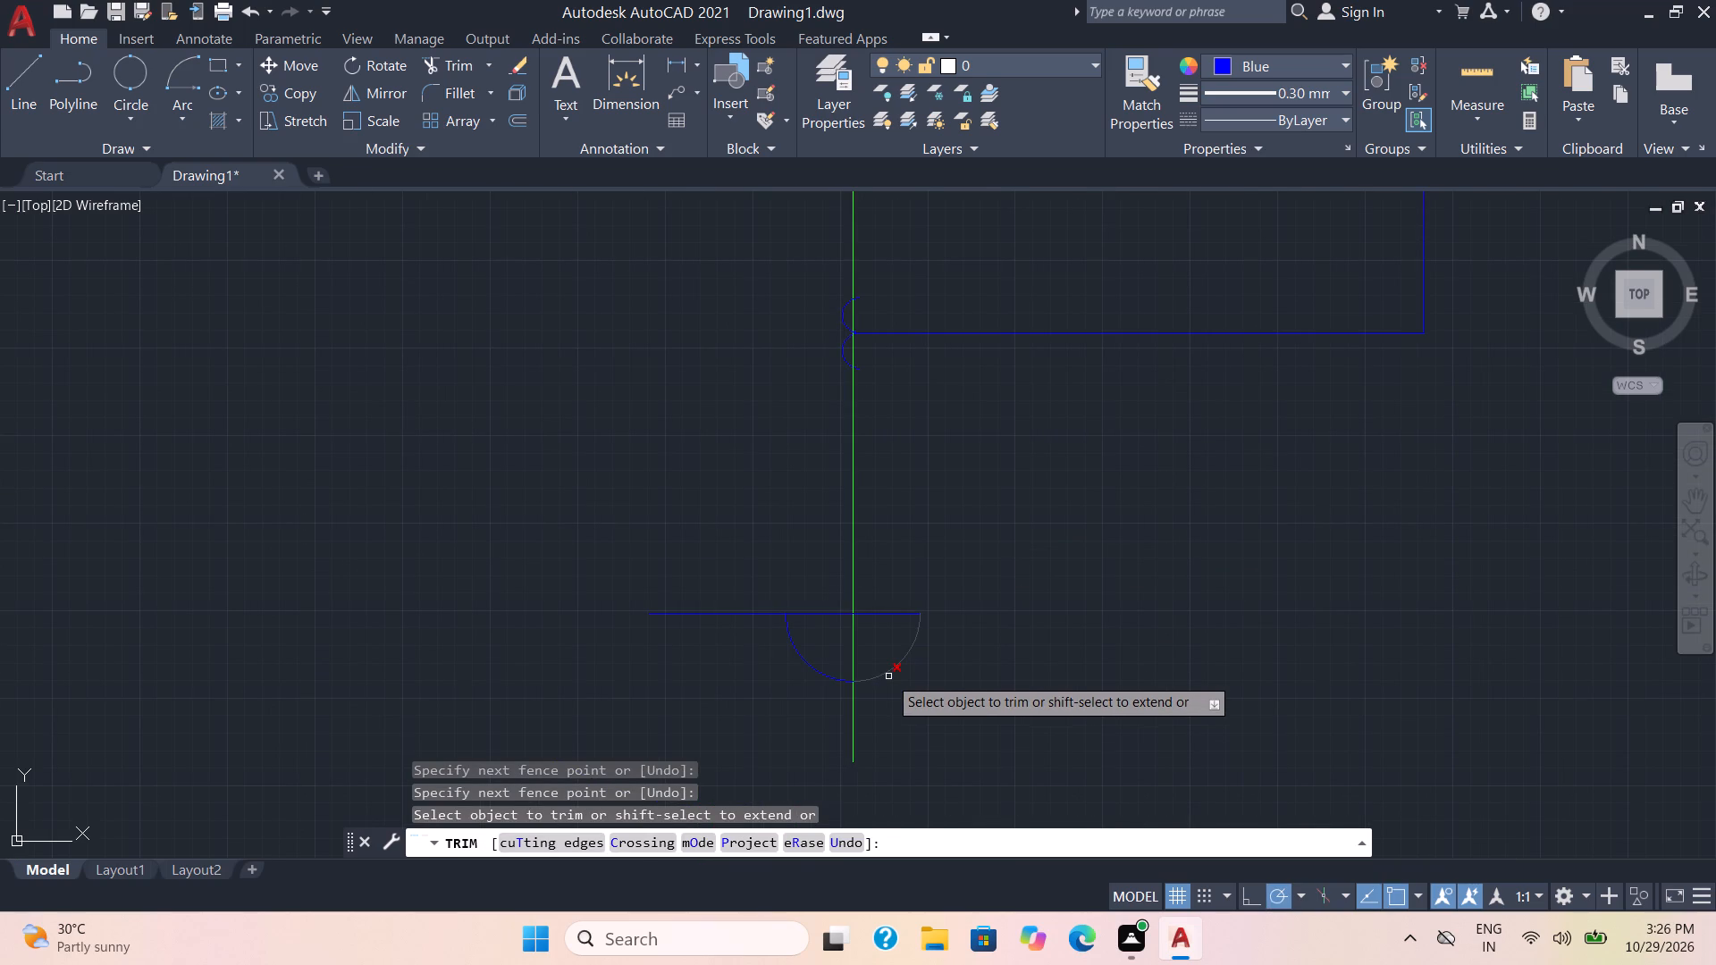
scroll(888, 676, down, 2)
middle_drag(887, 728, 747, 666)
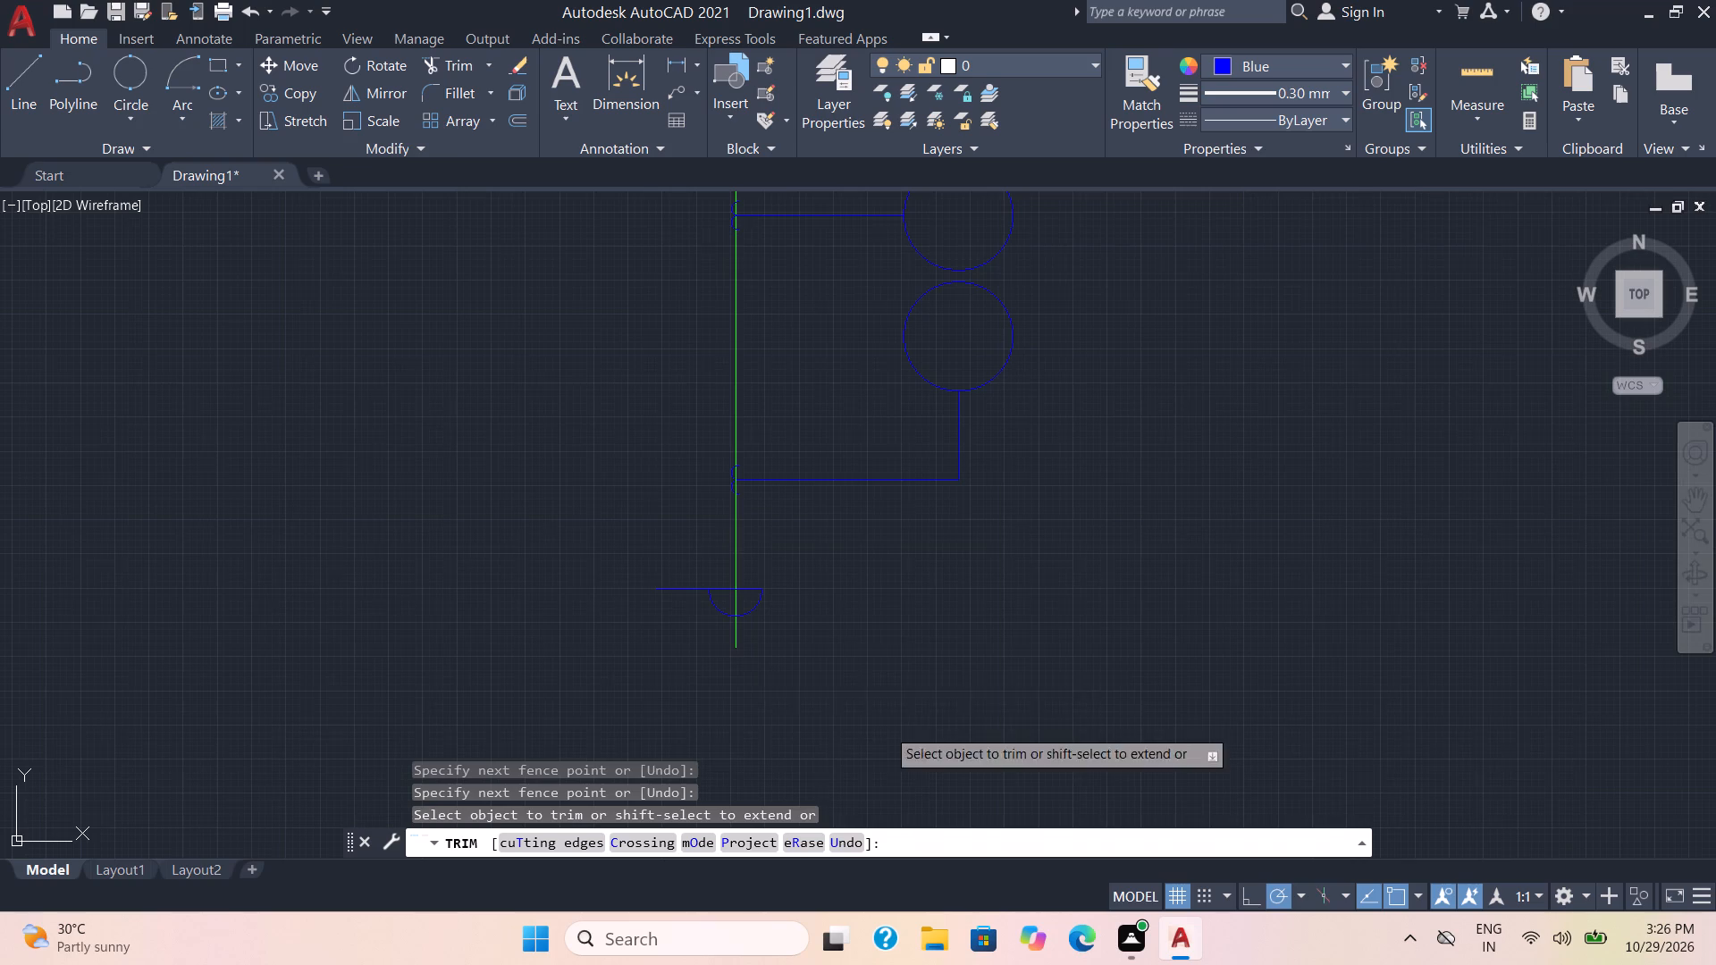
key(space)
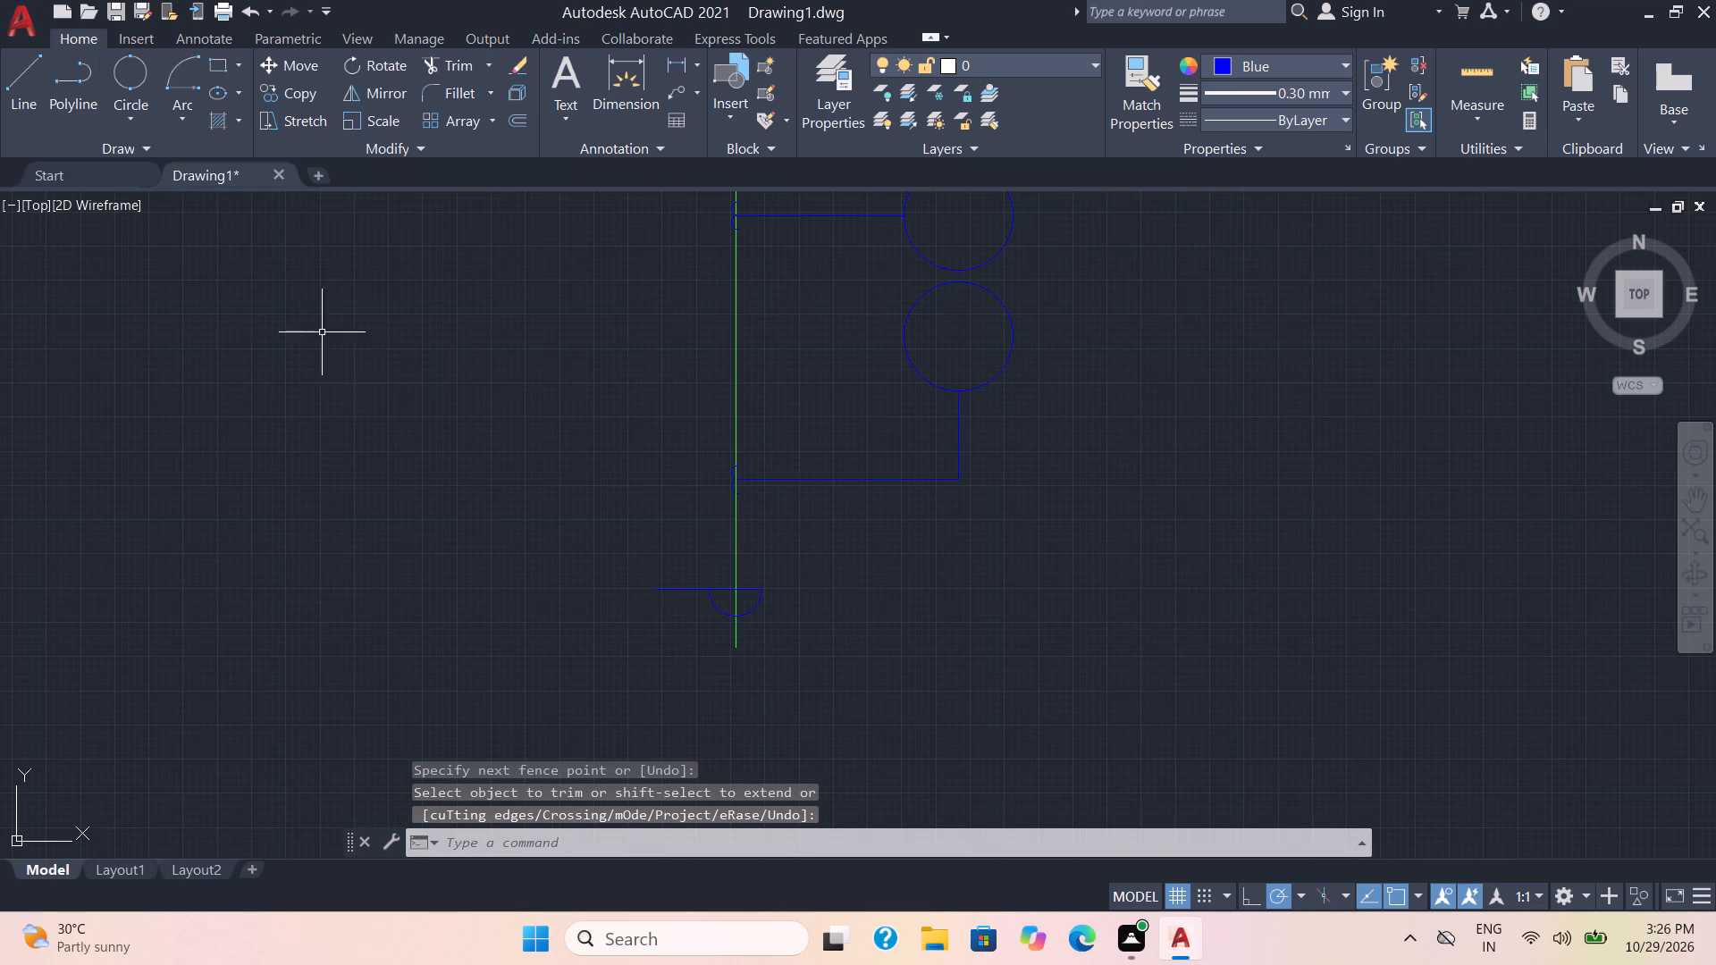
Set the current colour to index colour Magenta and draw a two-point circle about 2 mm in diameter down from the conductor's lower end.
click(1301, 61)
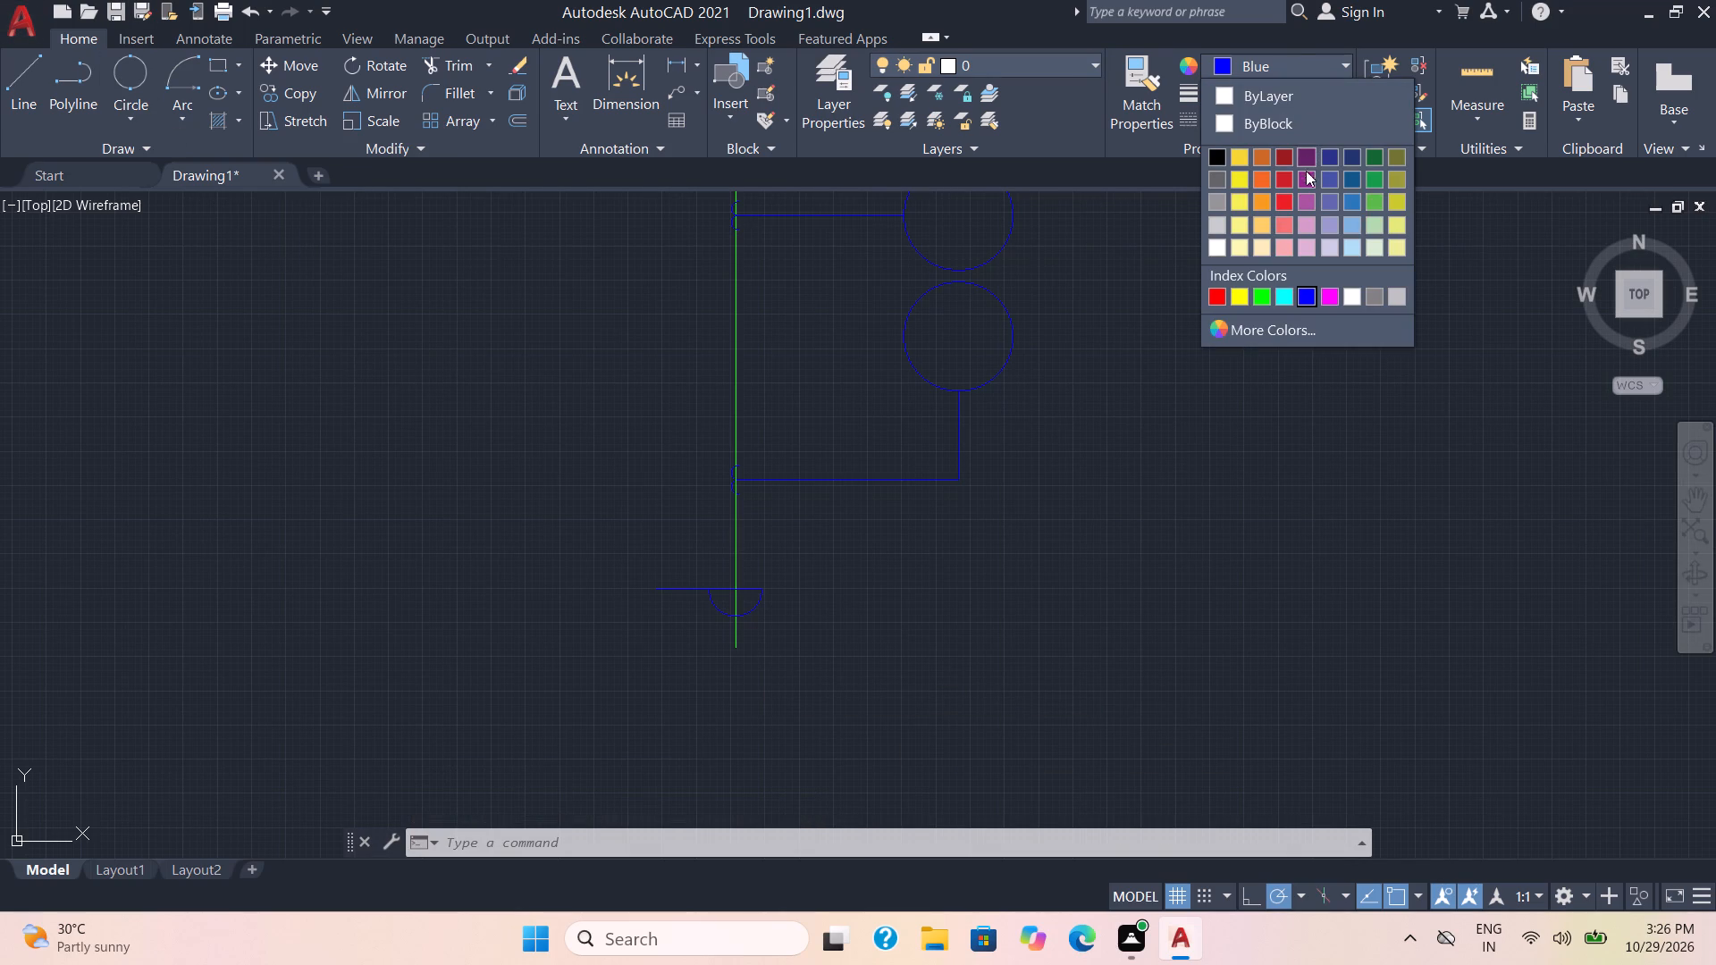
click(1332, 293)
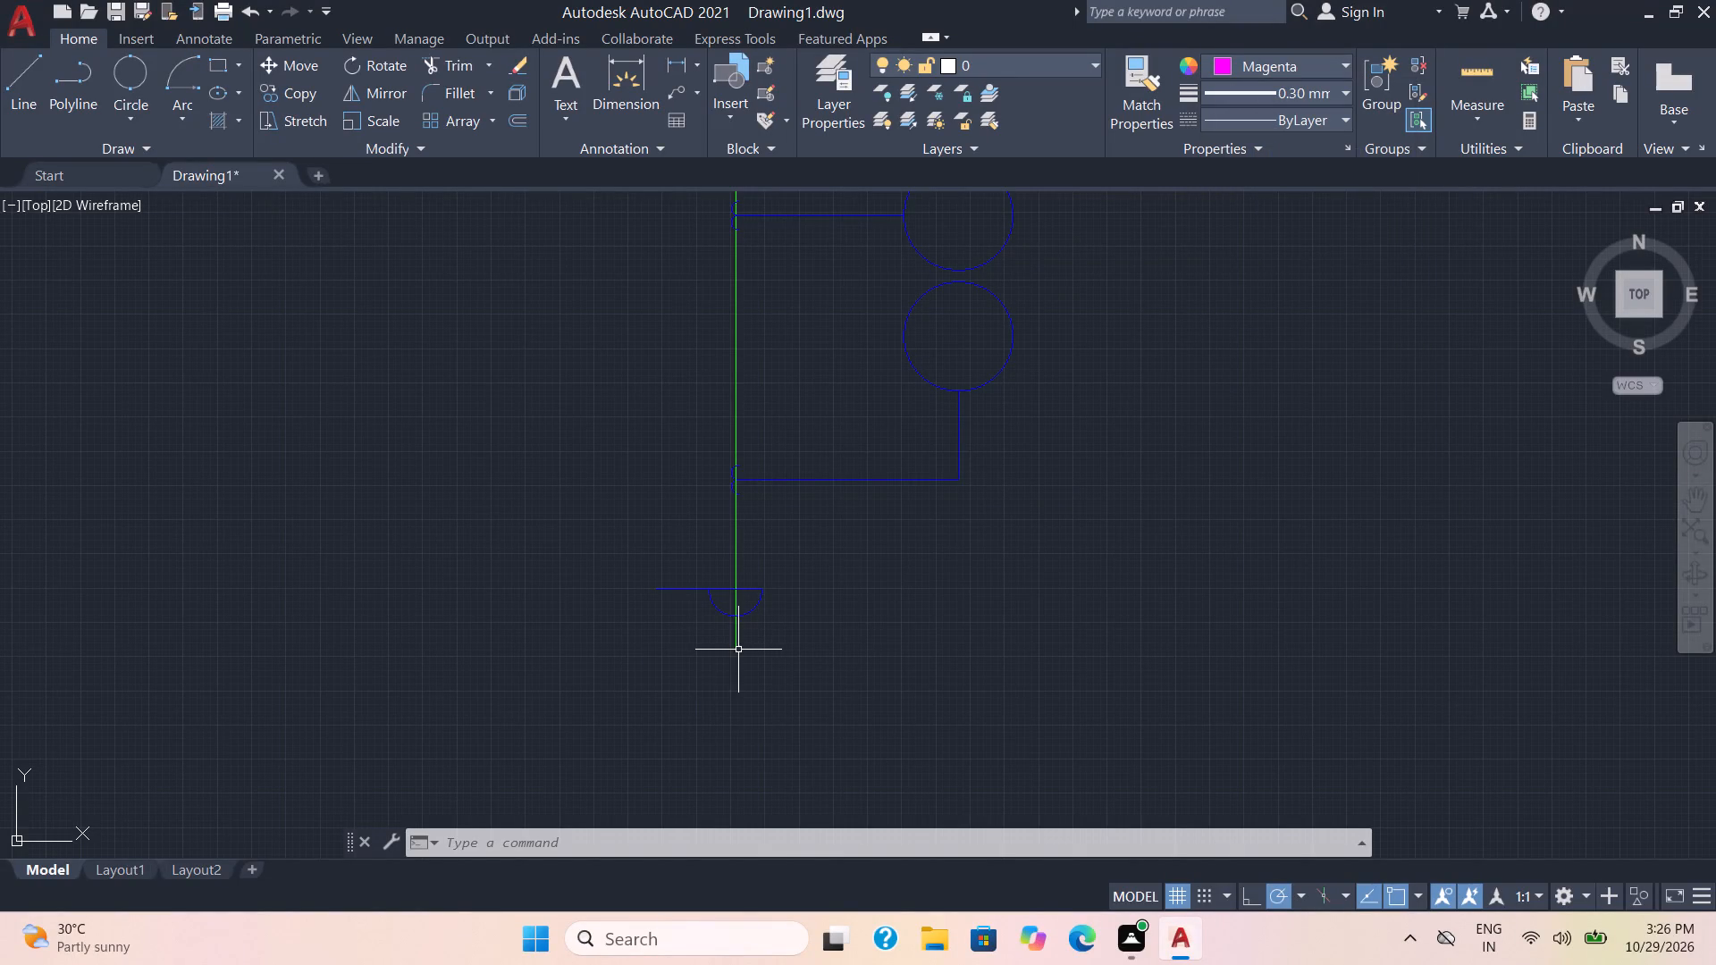
click(121, 74)
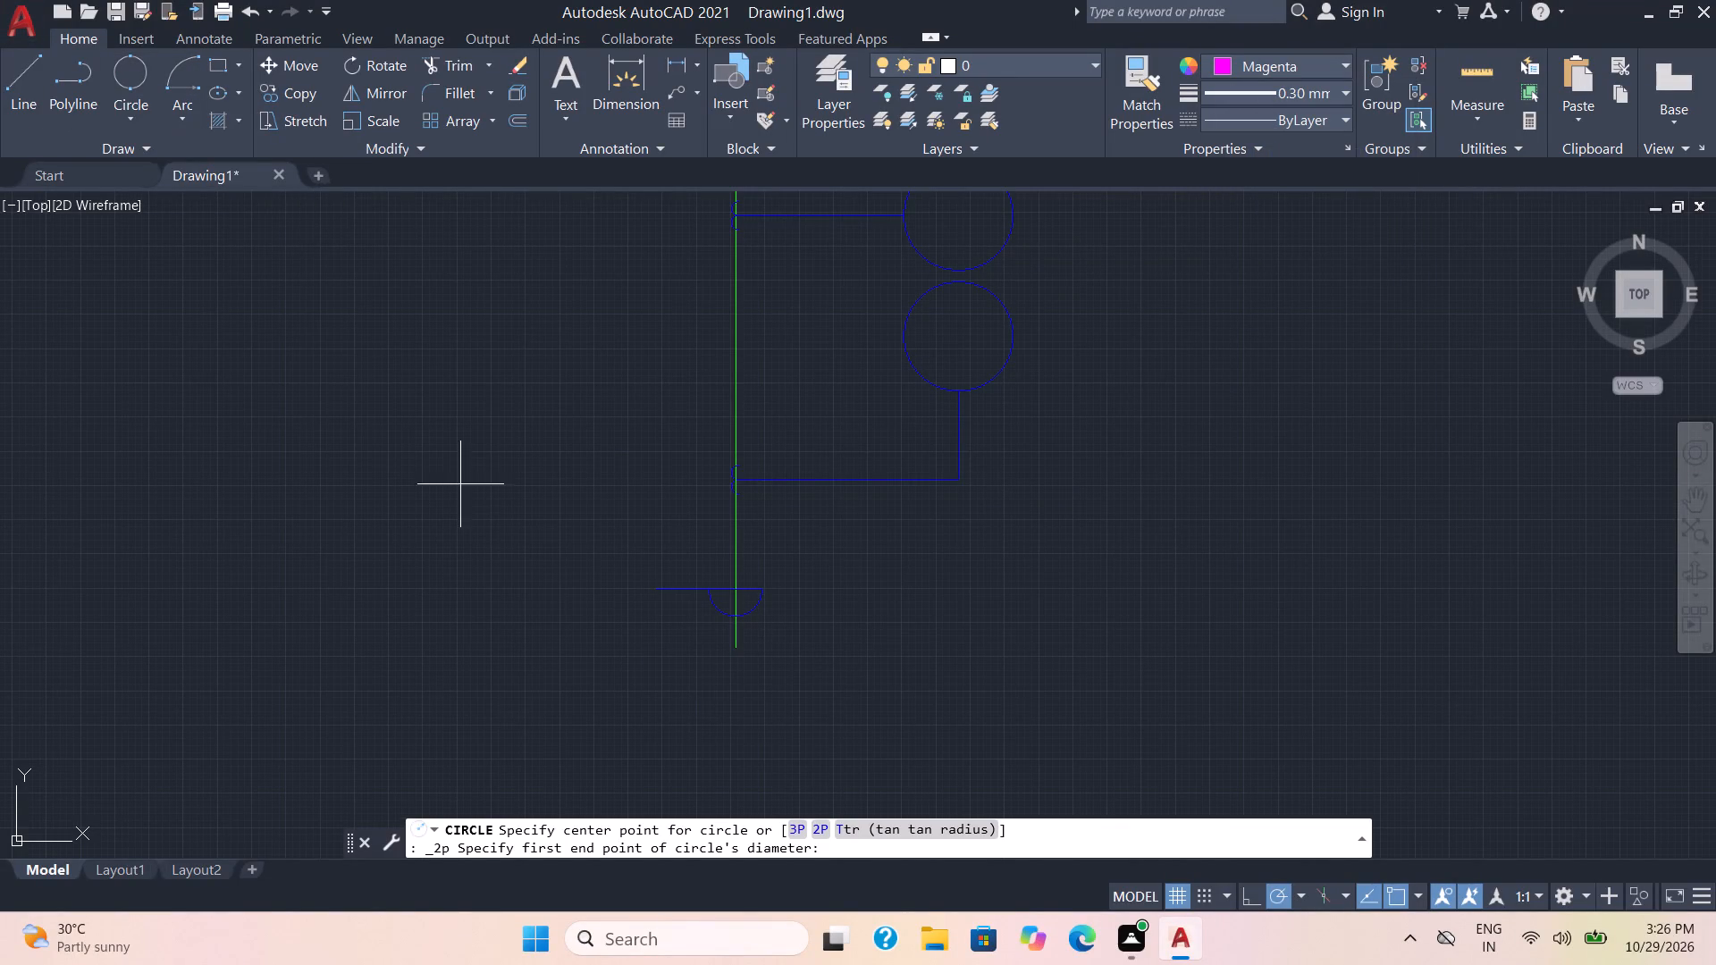
click(735, 649)
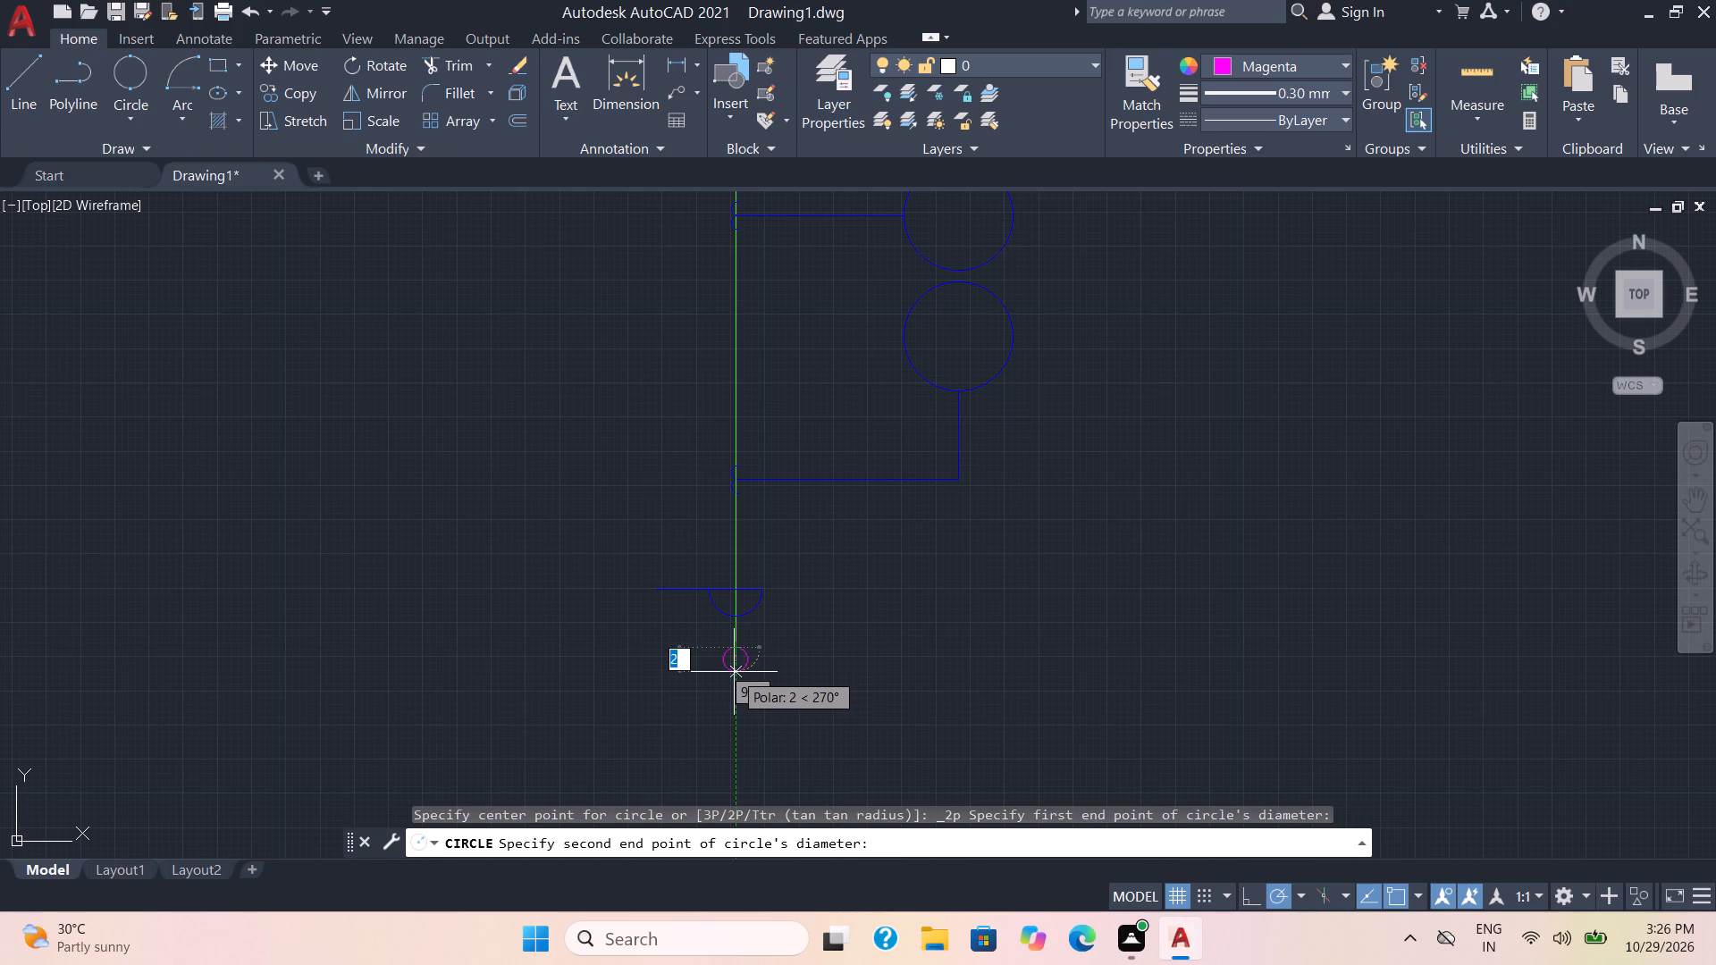
click(734, 671)
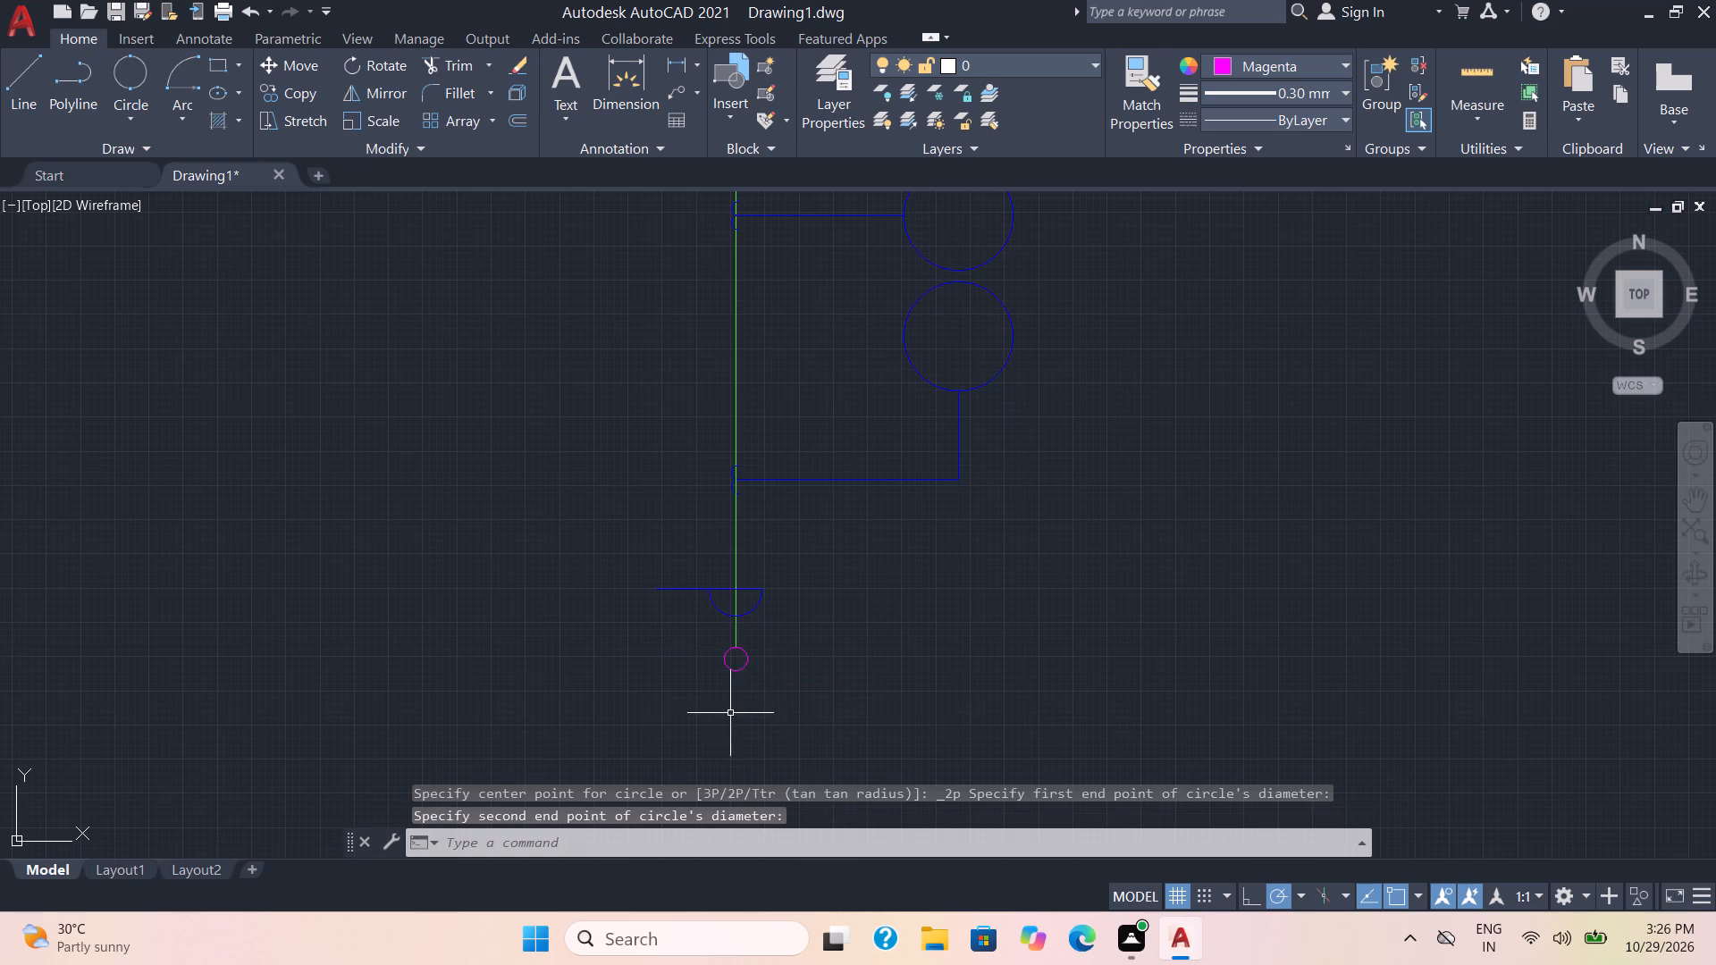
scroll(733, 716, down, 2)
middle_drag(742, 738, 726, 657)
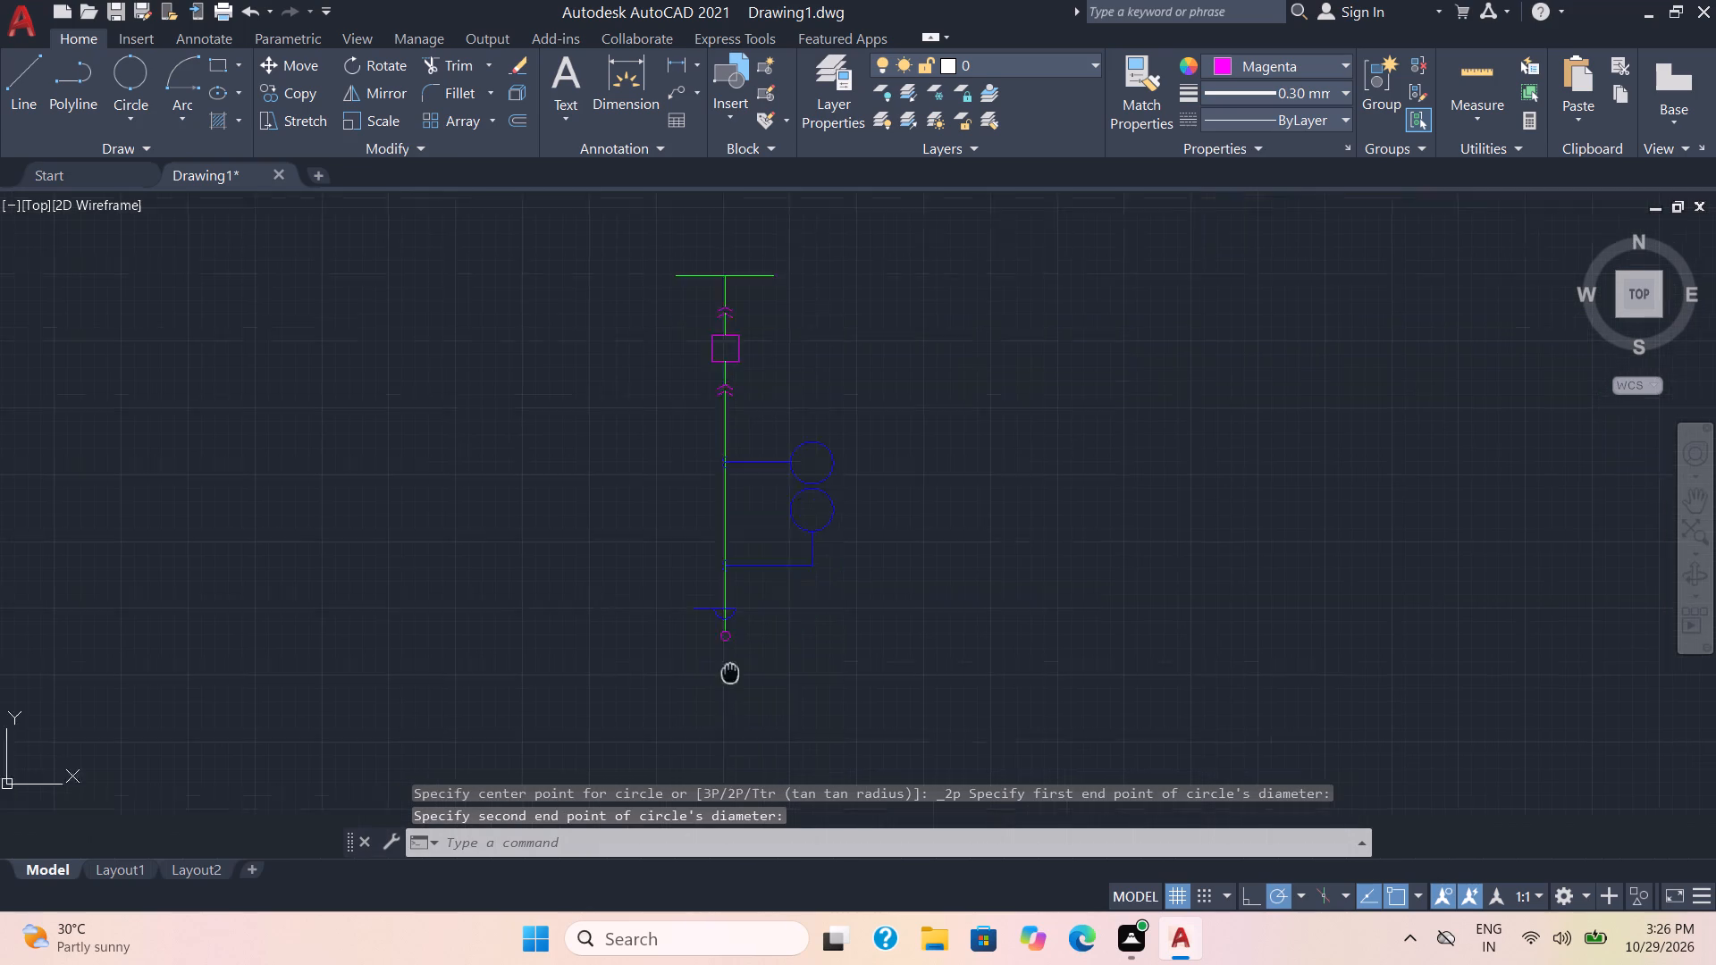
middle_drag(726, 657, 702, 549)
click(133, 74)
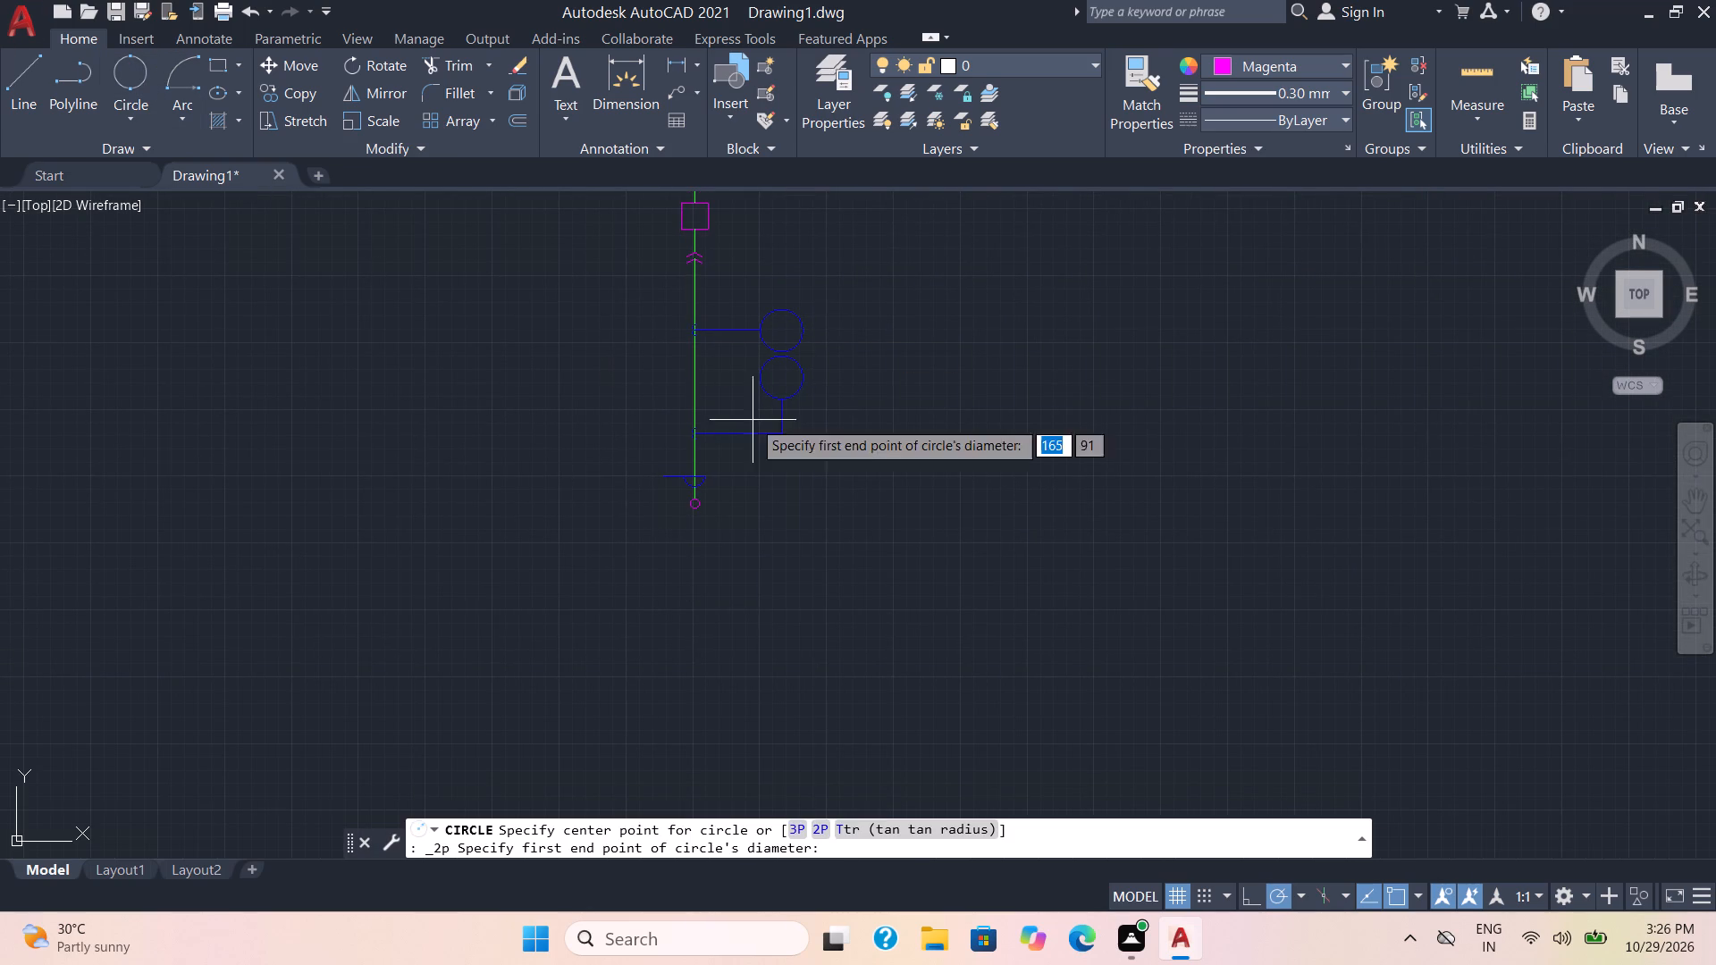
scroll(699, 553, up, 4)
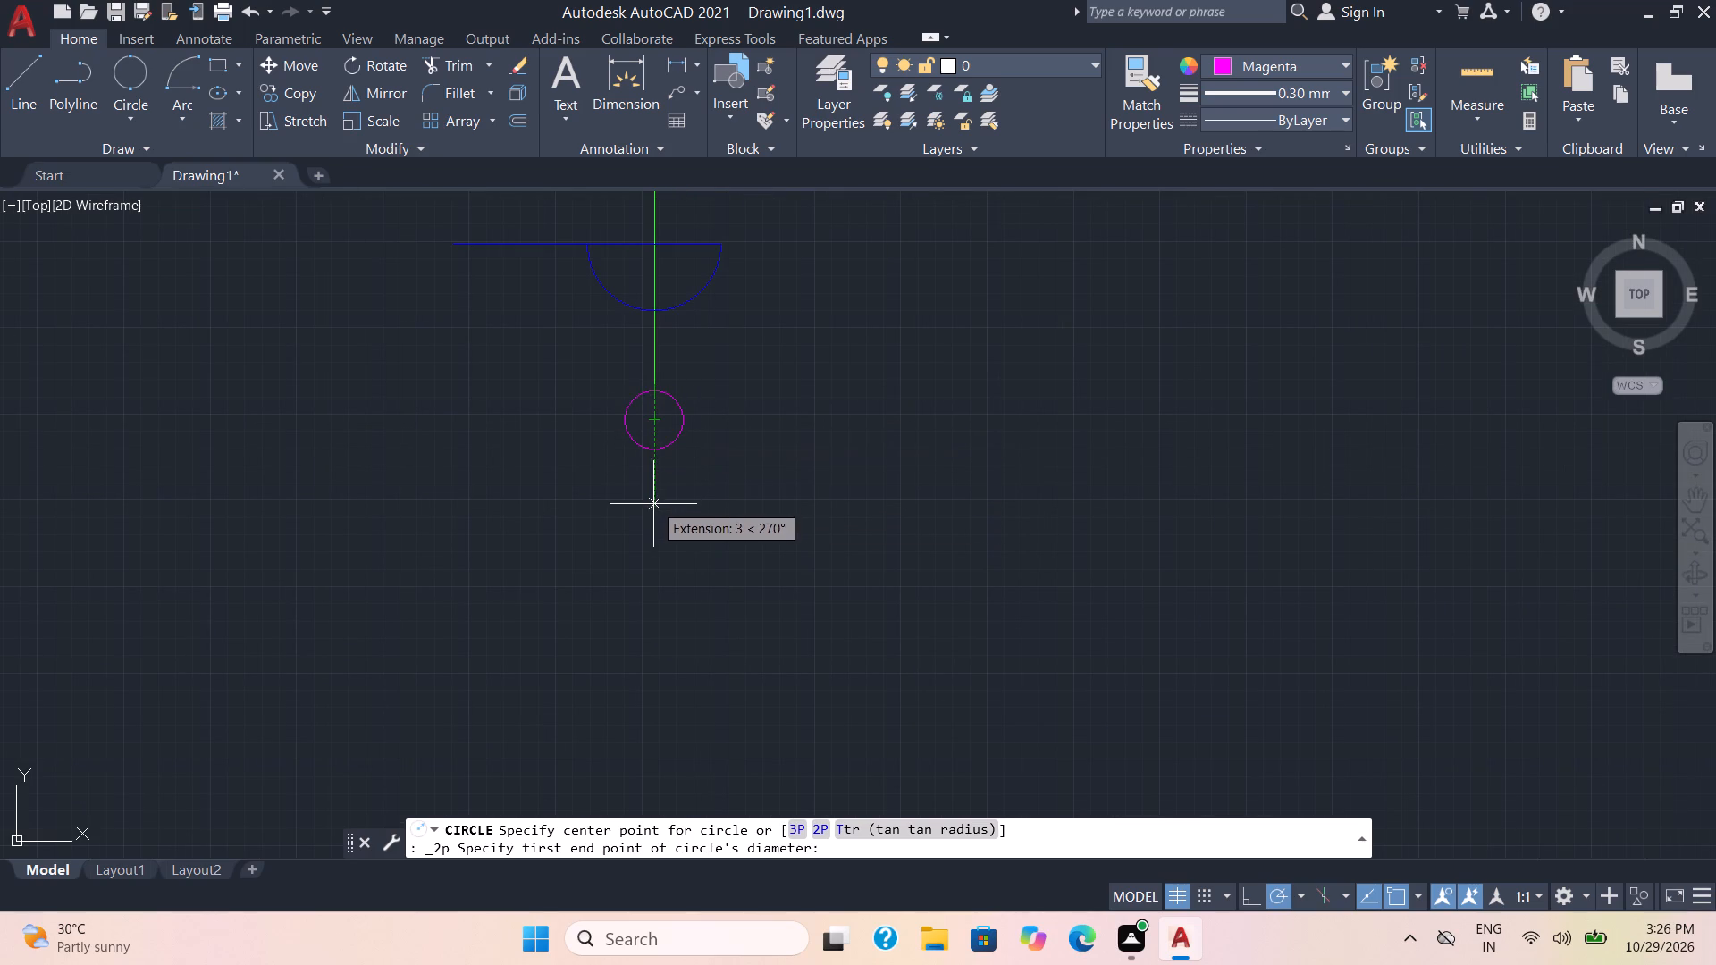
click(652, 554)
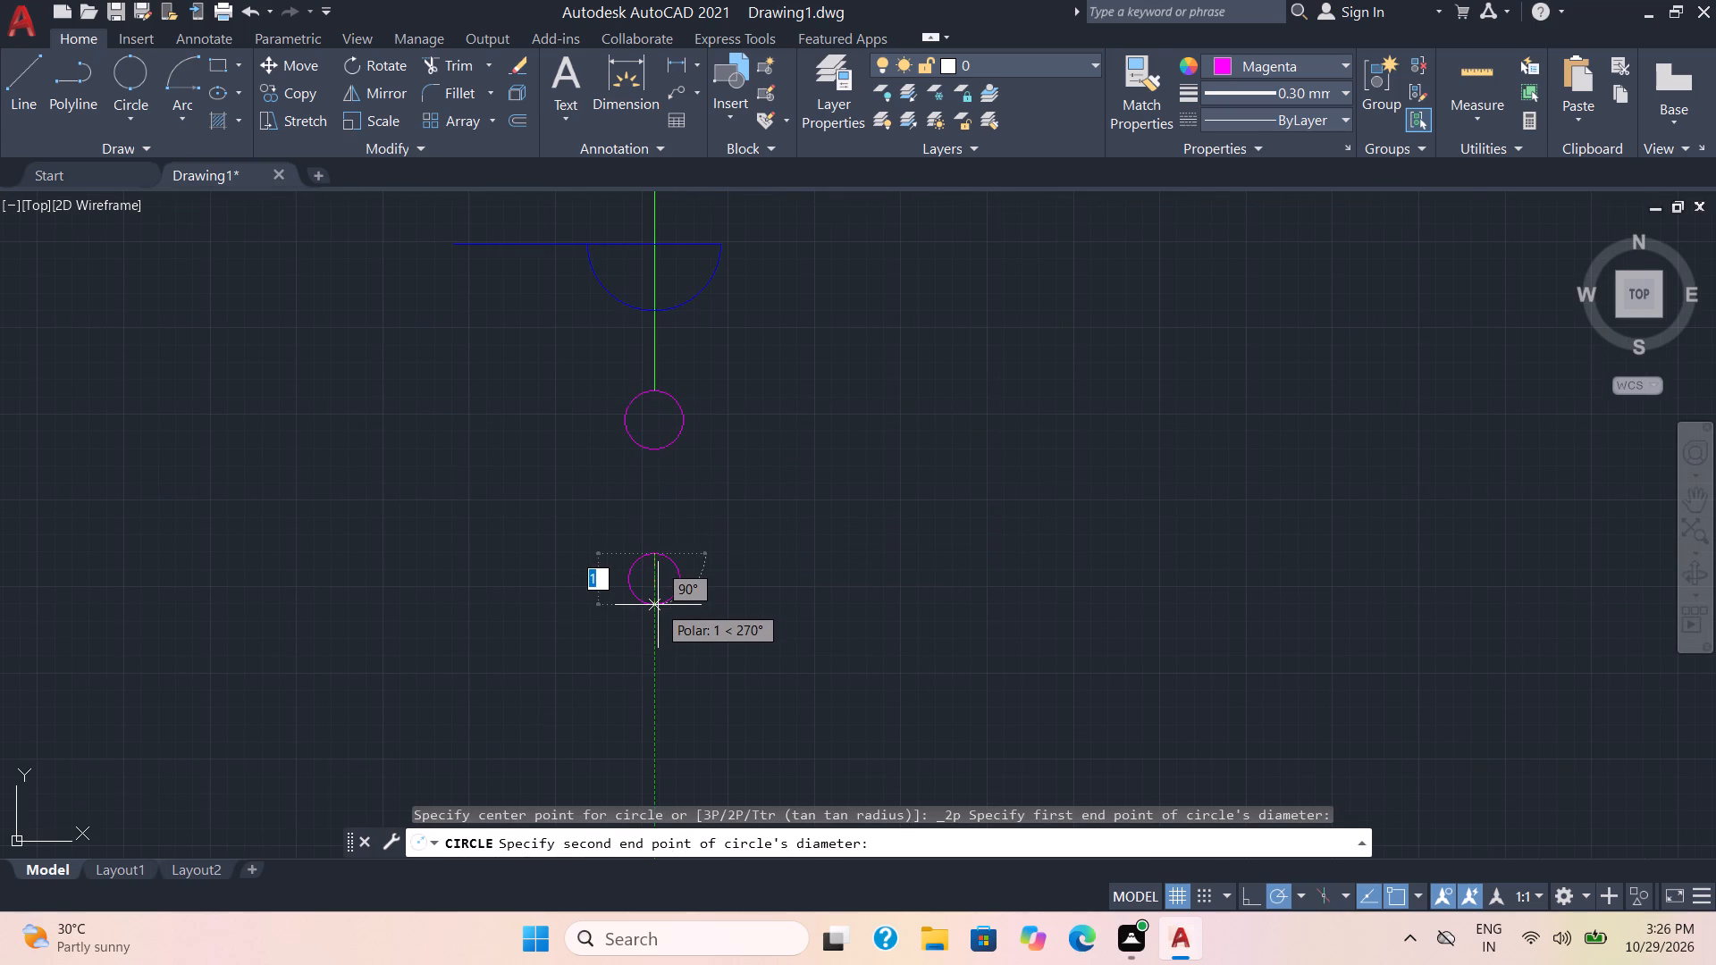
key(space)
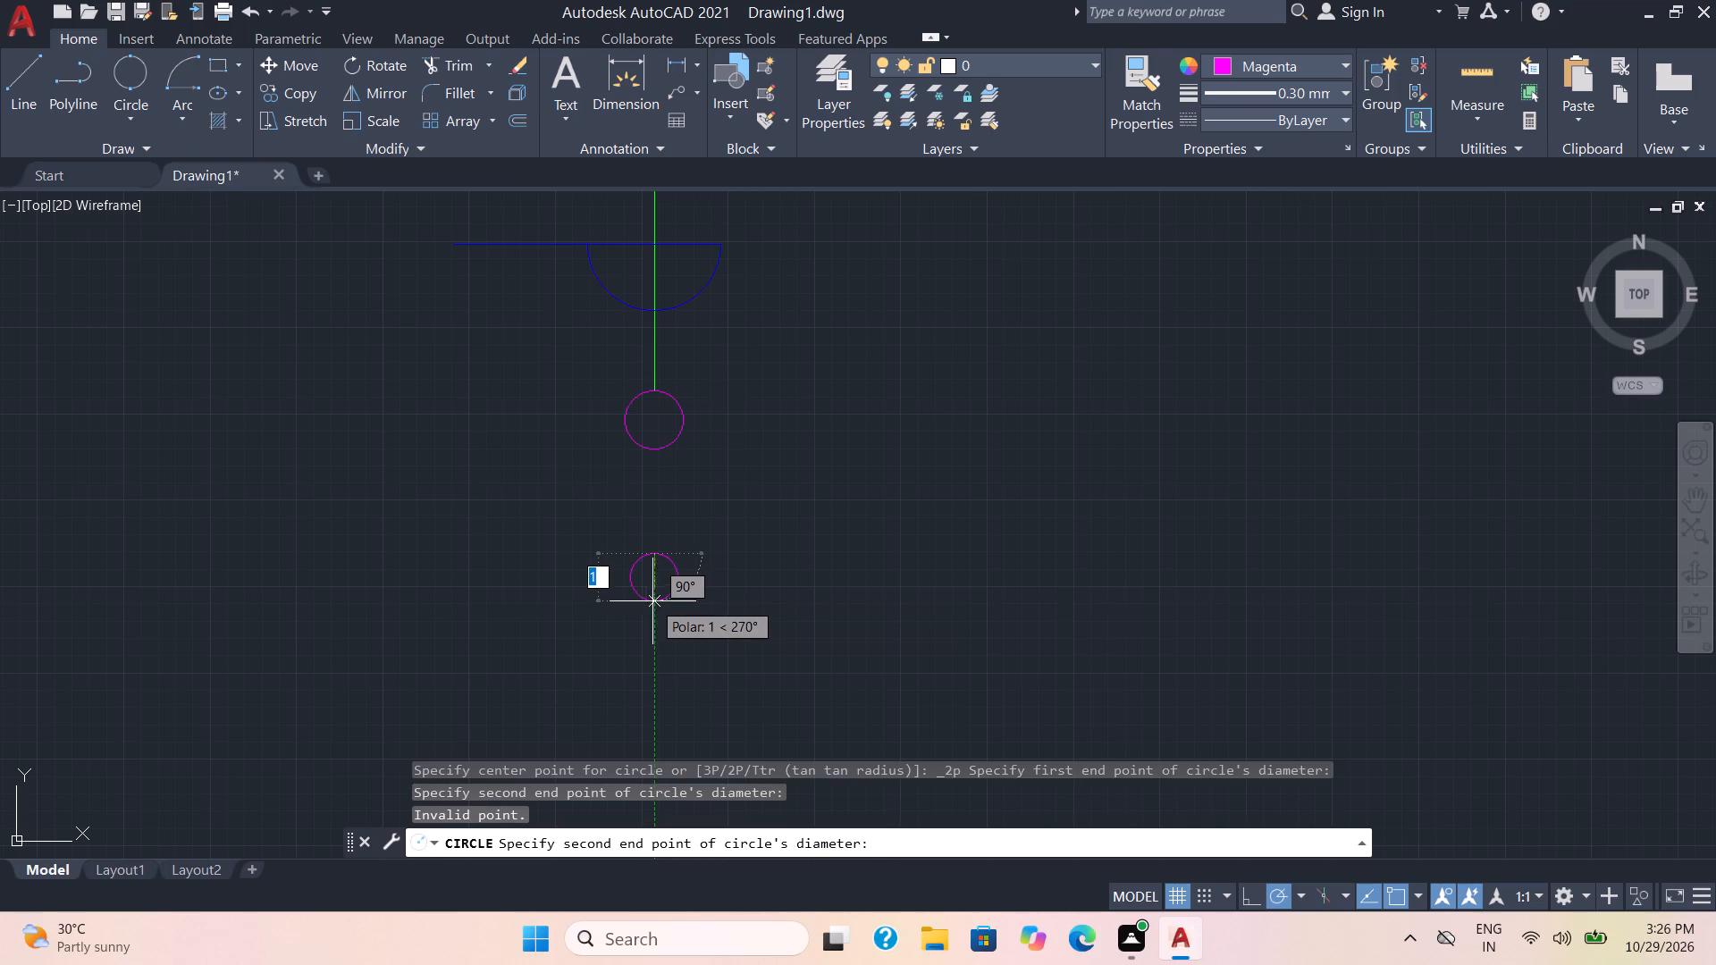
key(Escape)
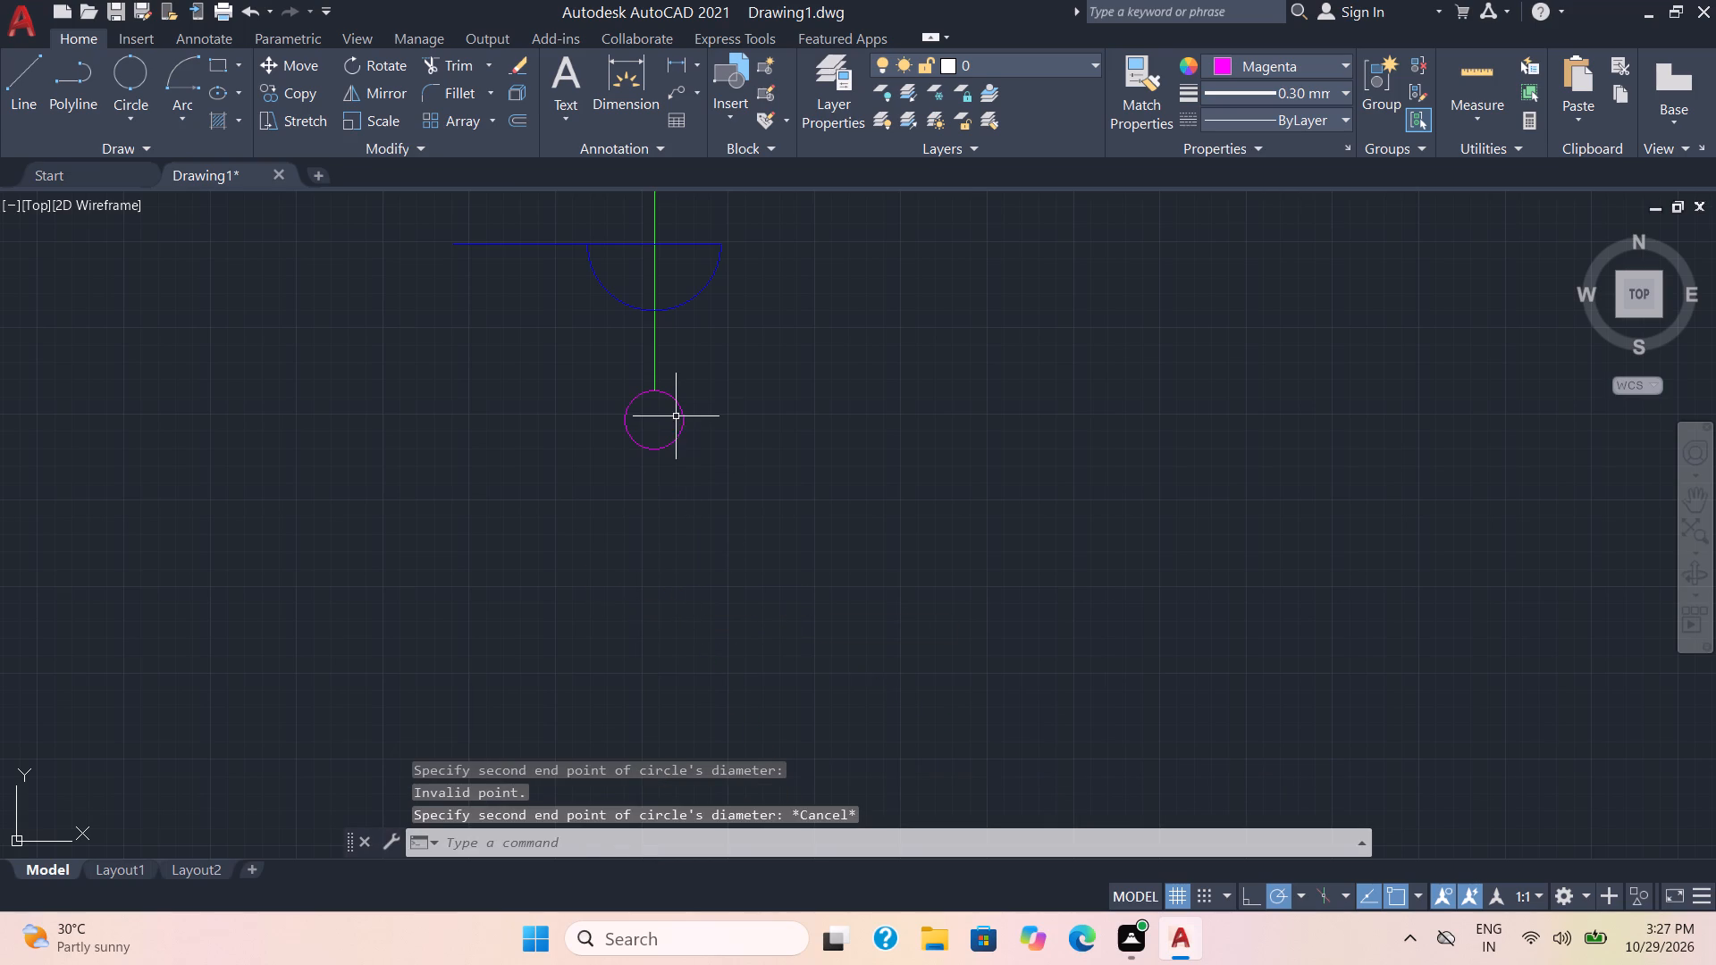
Copy the magenta circle at the conductor's lower end about 4 mm straight down.
click(694, 454)
click(642, 443)
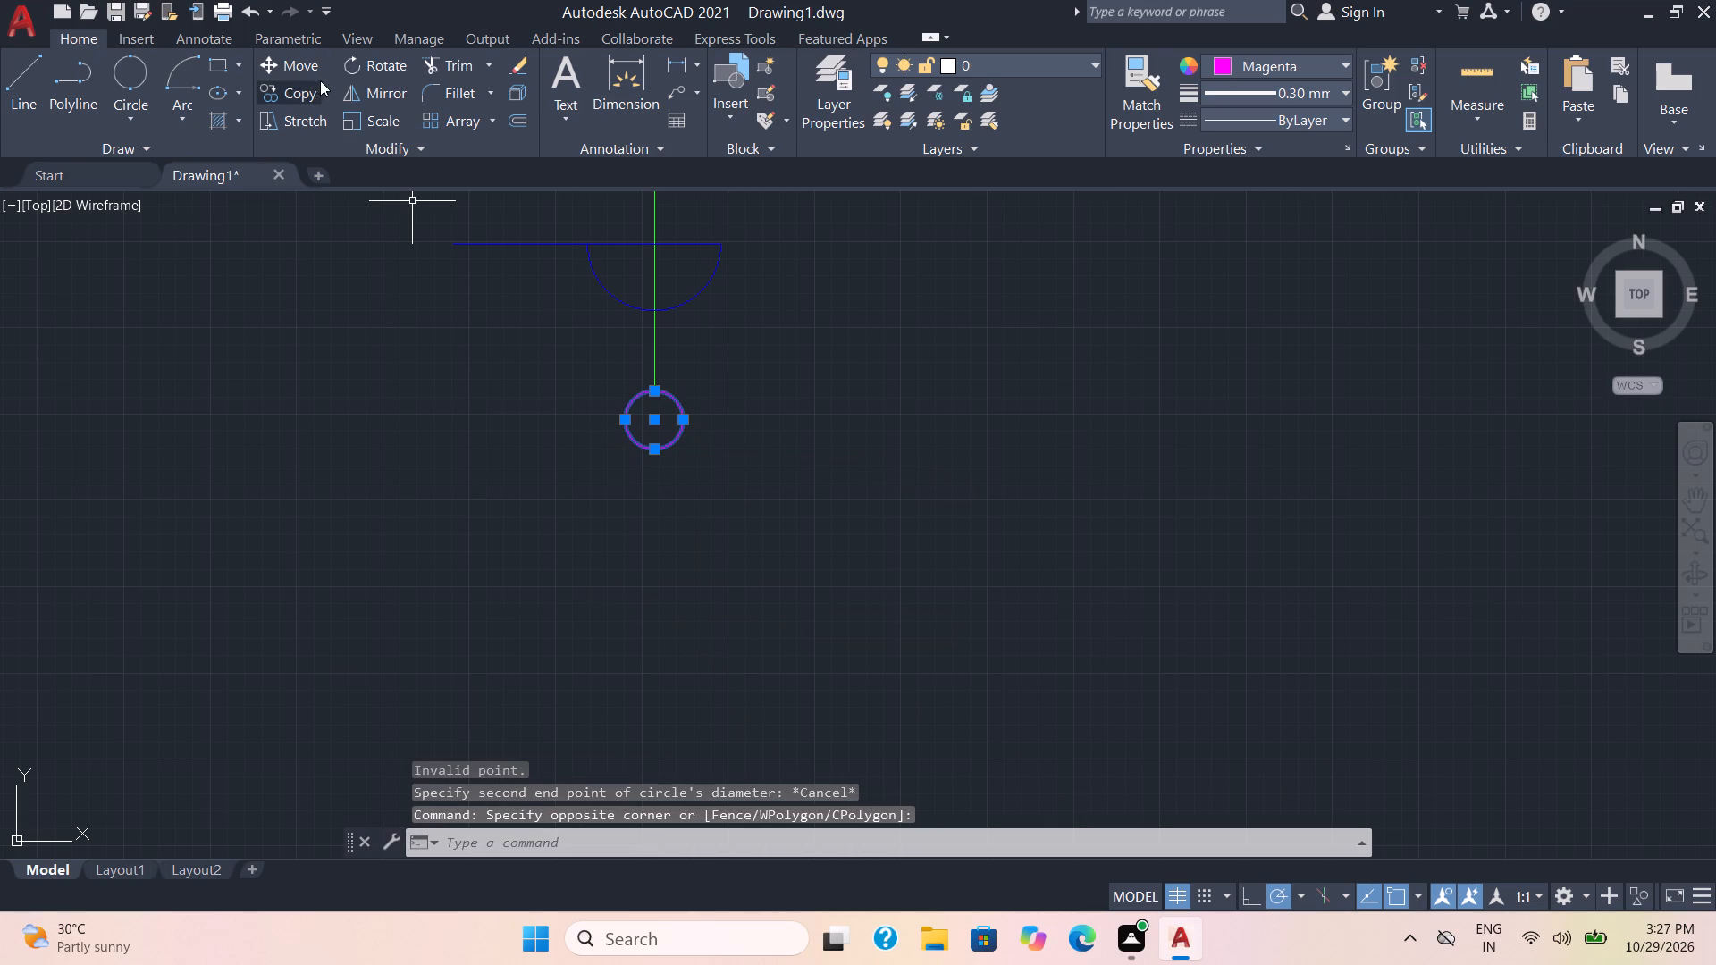
click(289, 90)
click(652, 387)
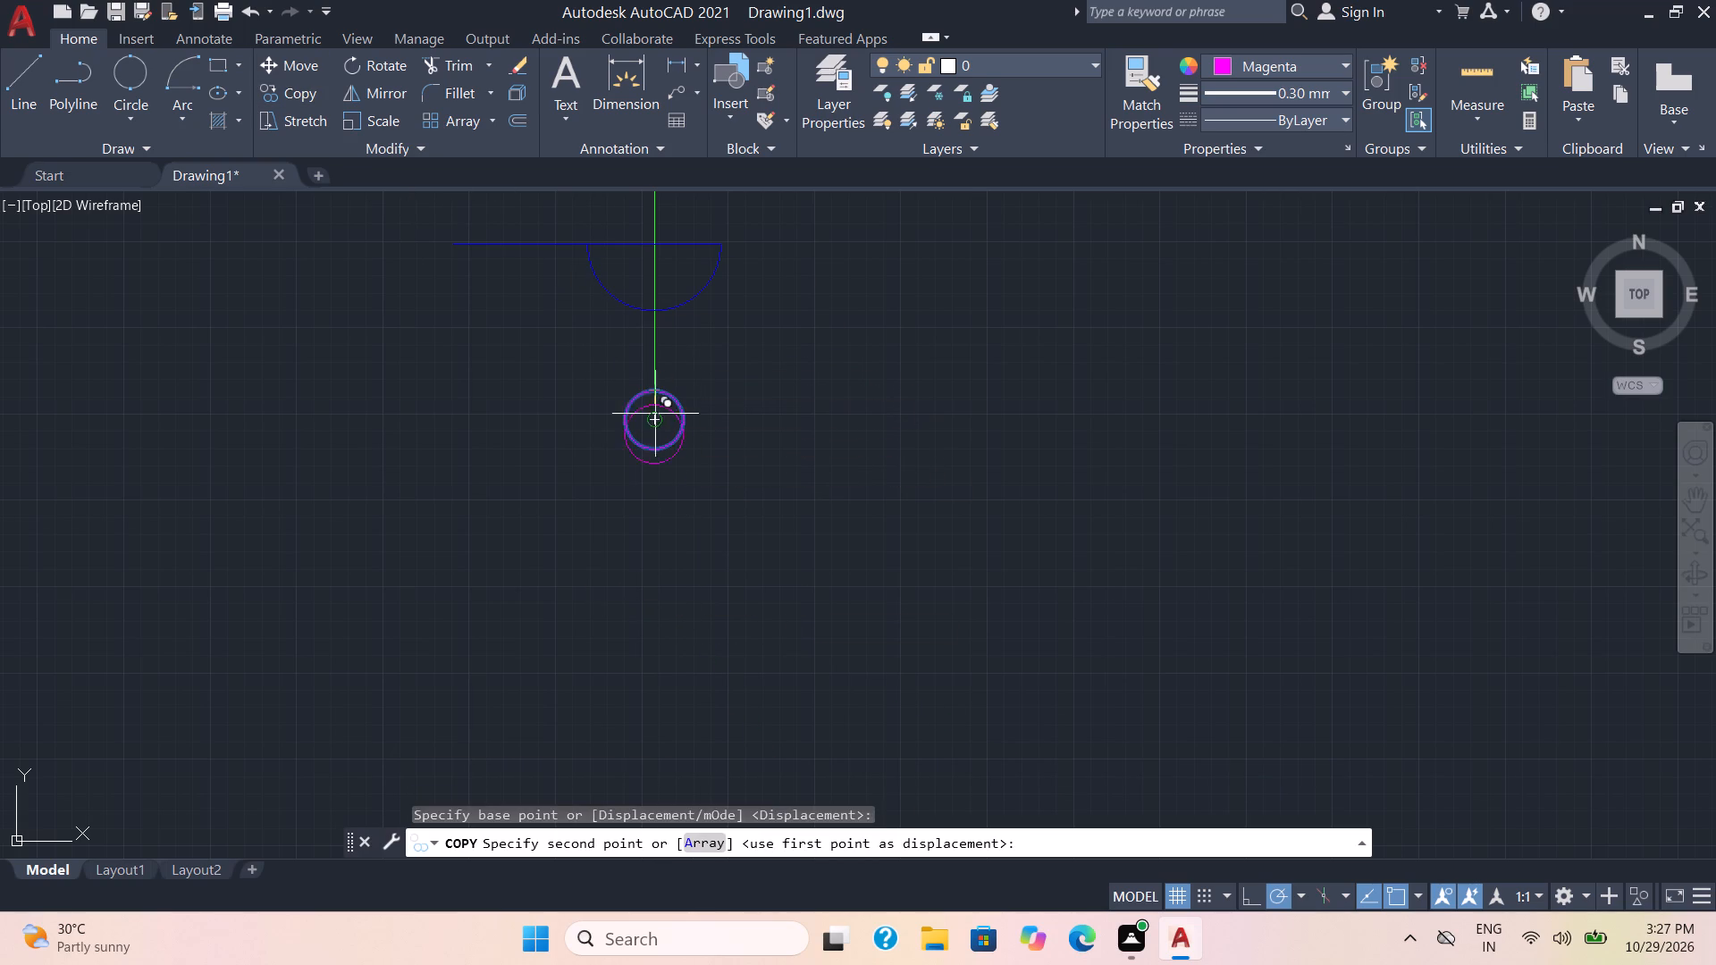
click(658, 524)
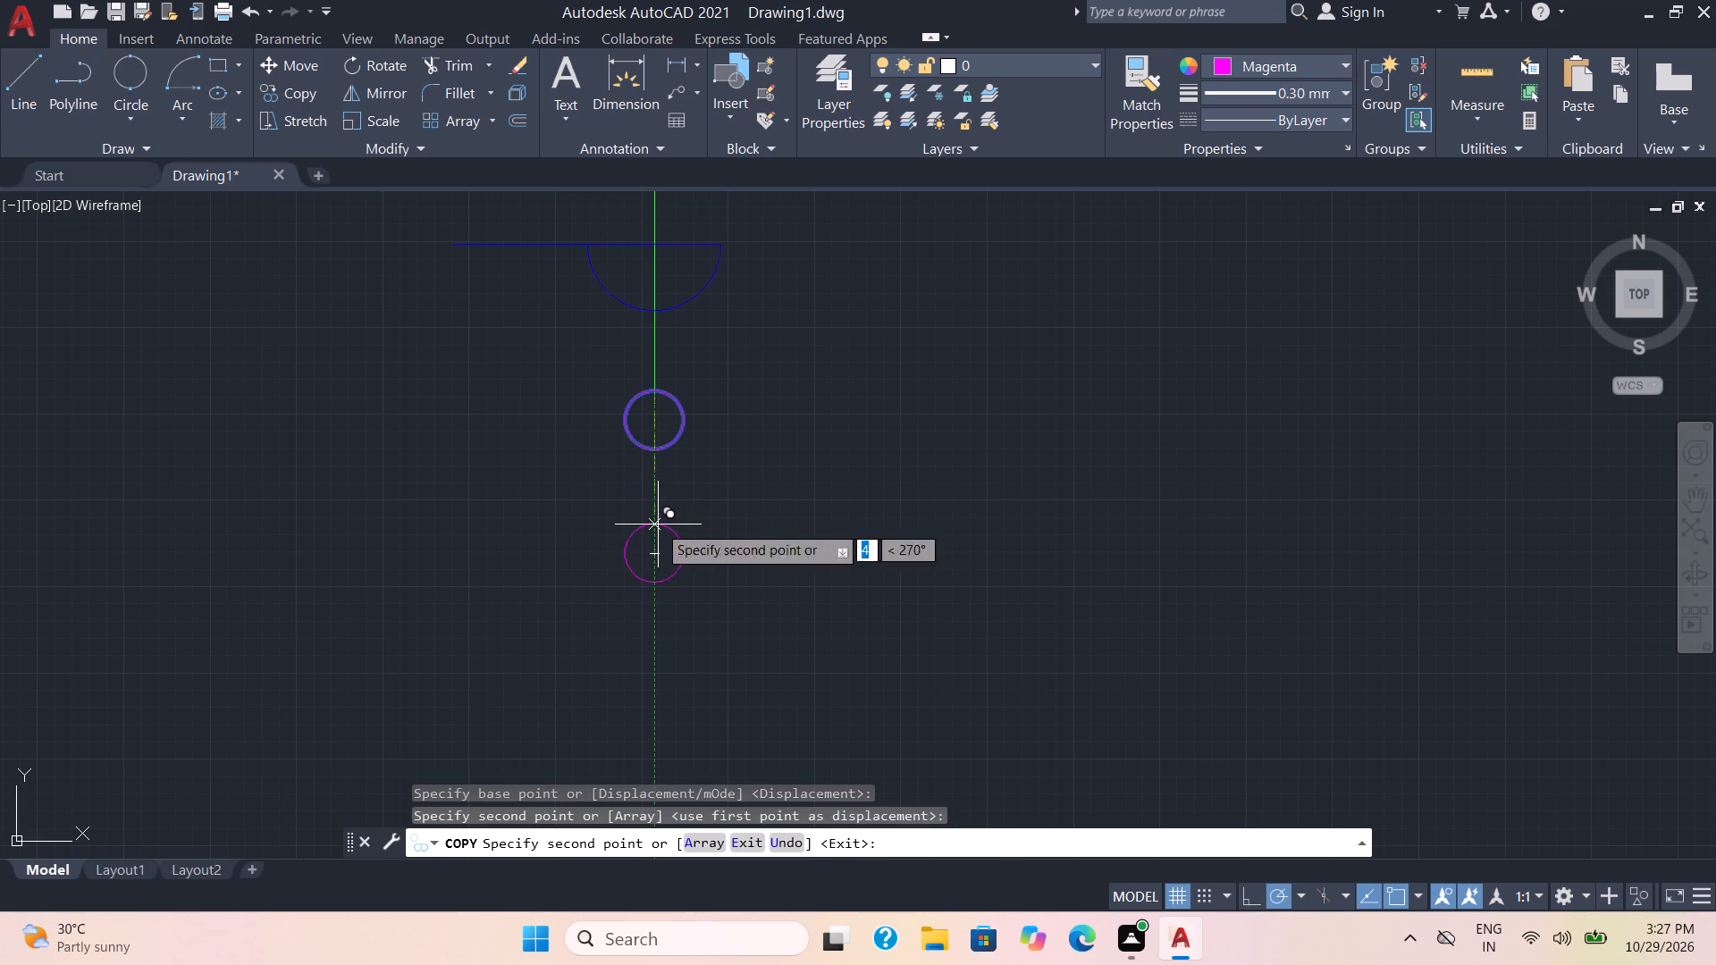
key(space)
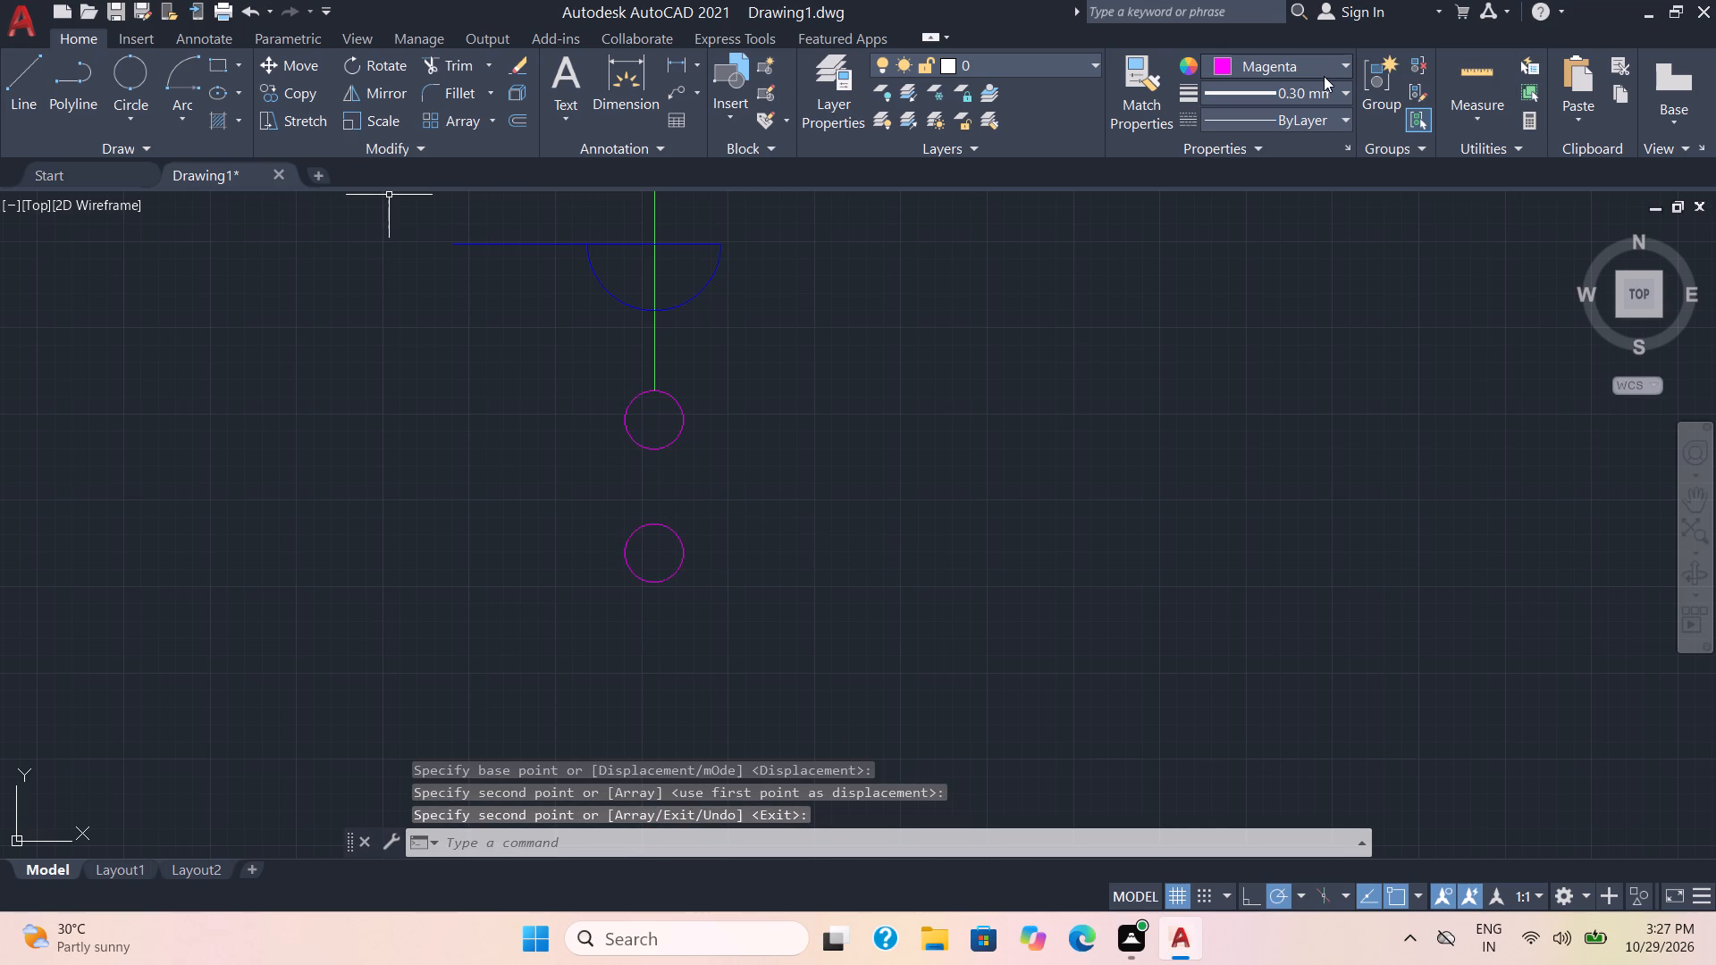
Set the current colour to index colour Green and draw a line about 5 mm long at 120° from the lower circle's centre.
click(1301, 70)
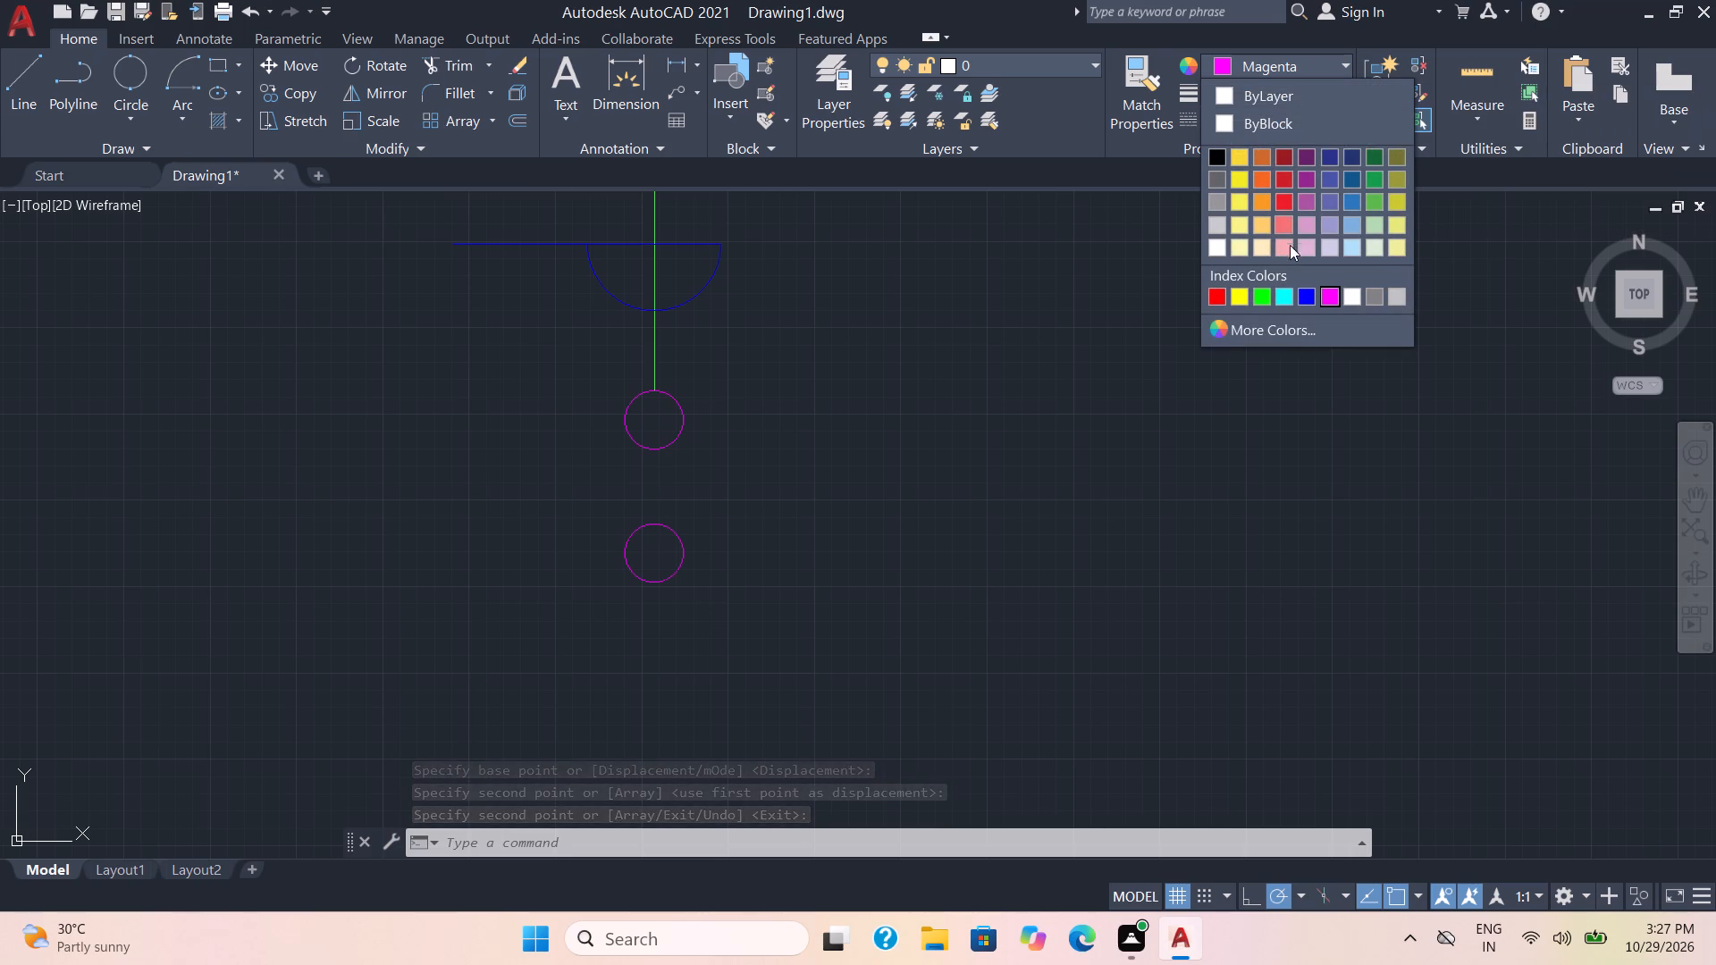
click(1266, 297)
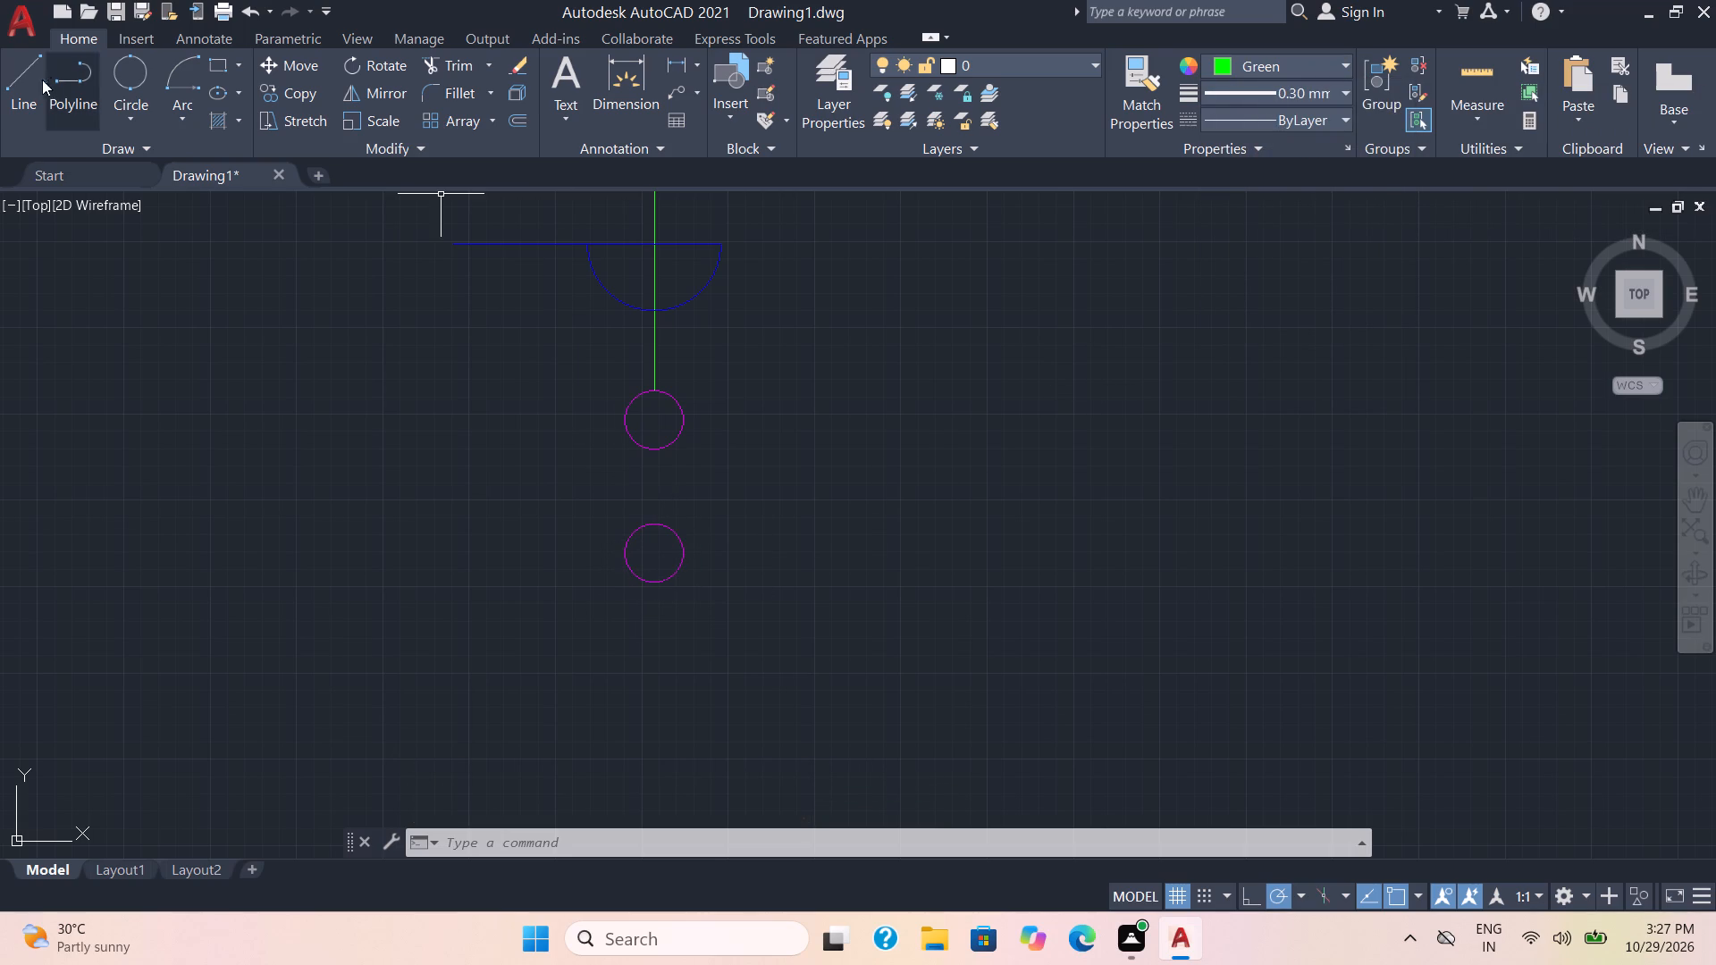
click(0, 82)
click(16, 93)
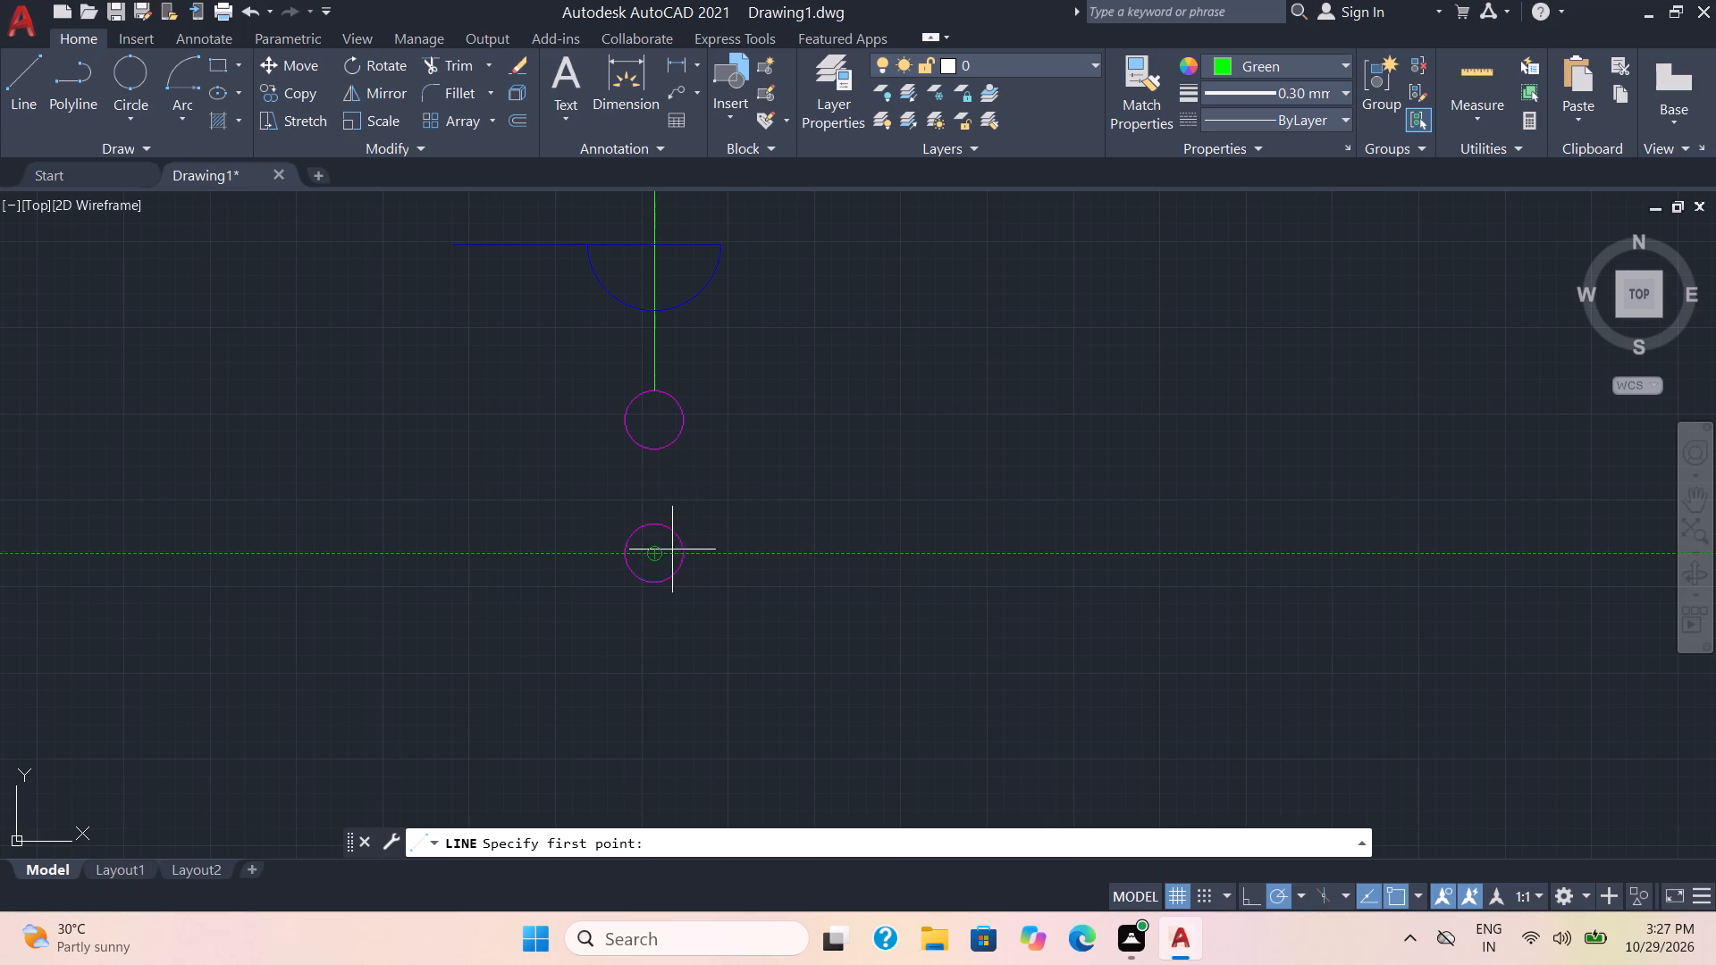
scroll(640, 535, up, 2)
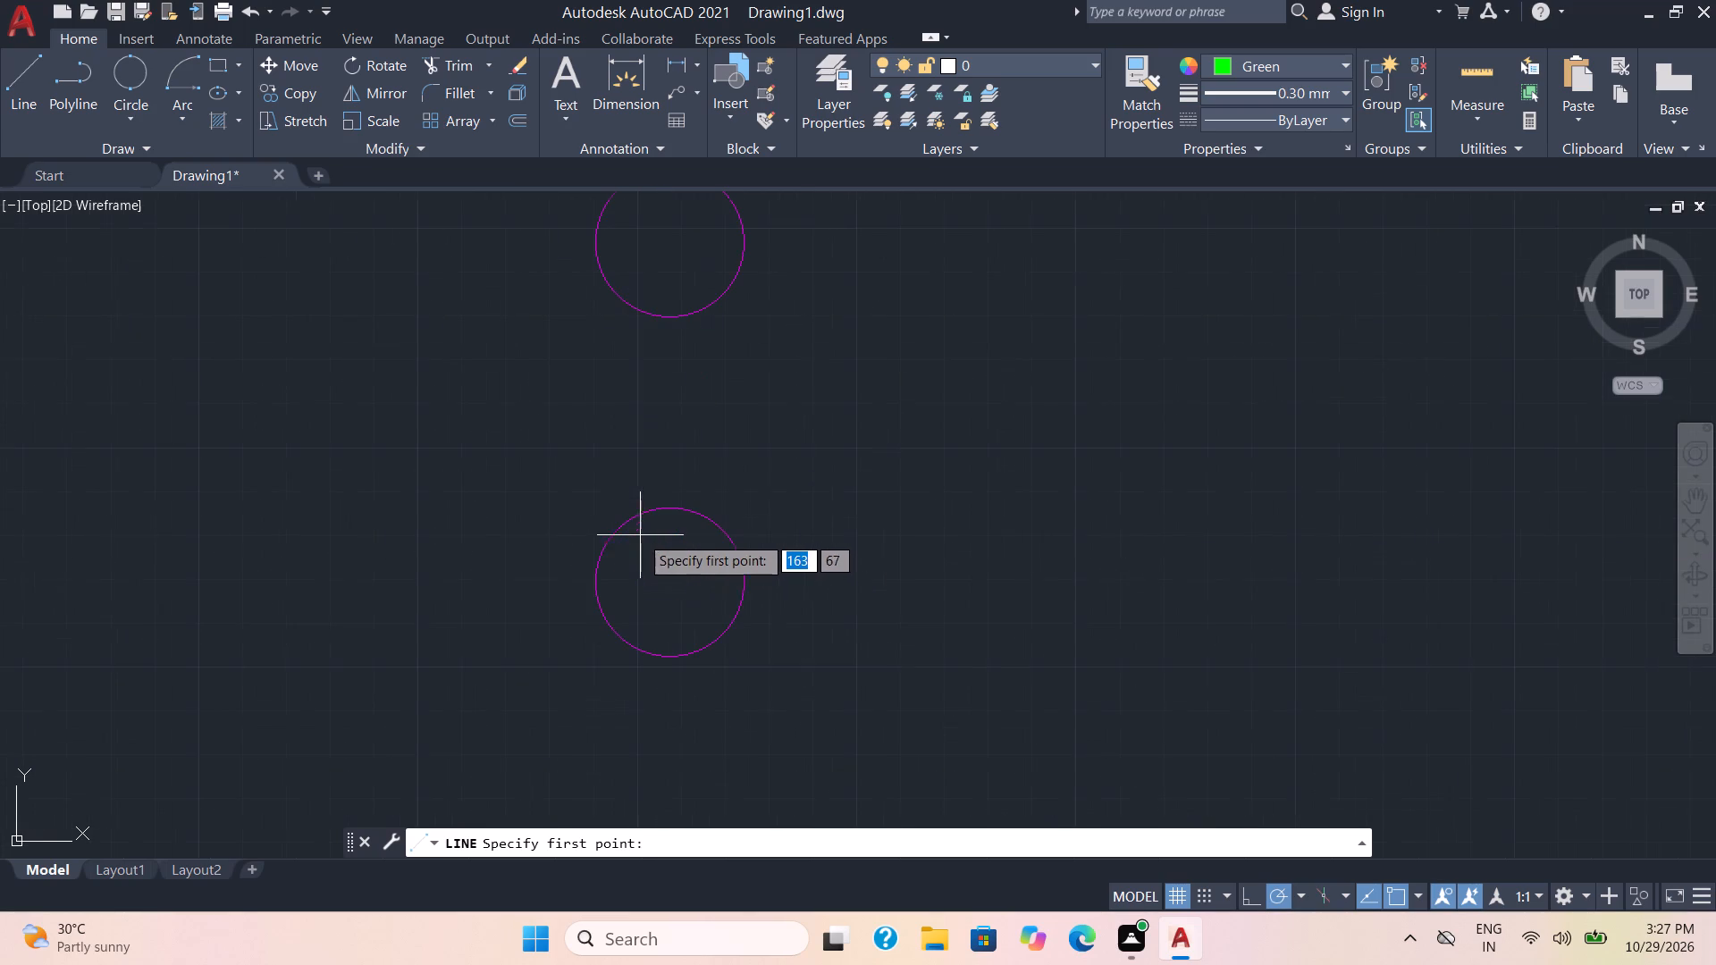
scroll(757, 575, up, 1)
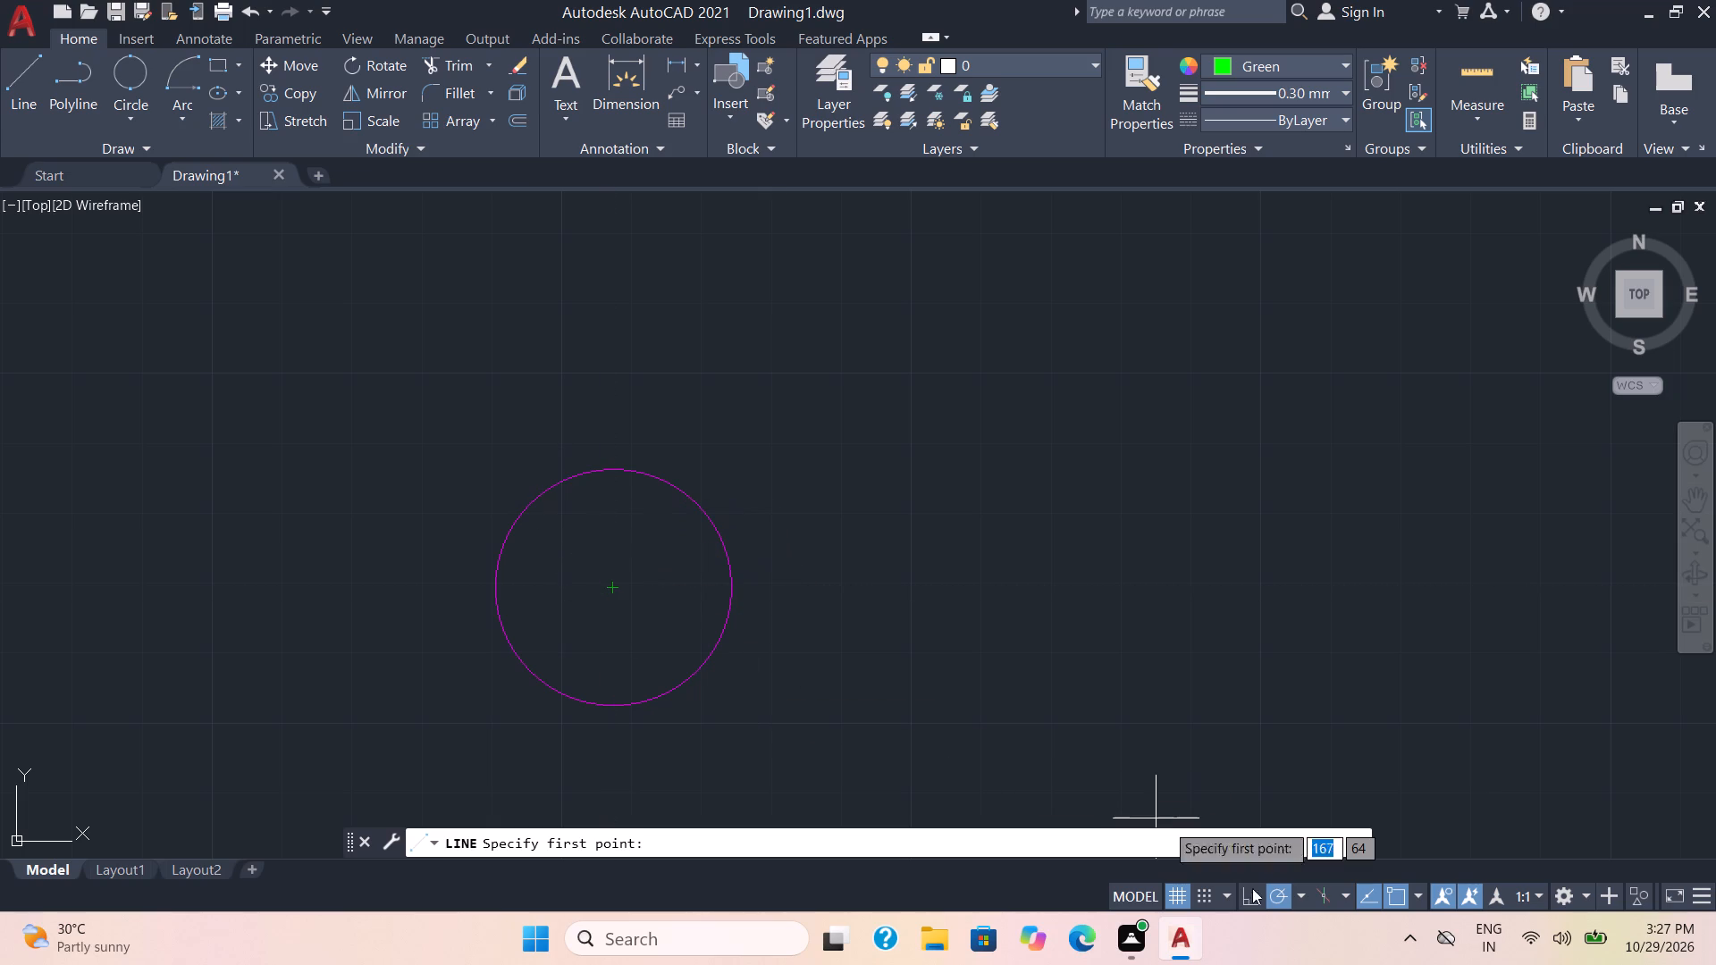
click(1297, 901)
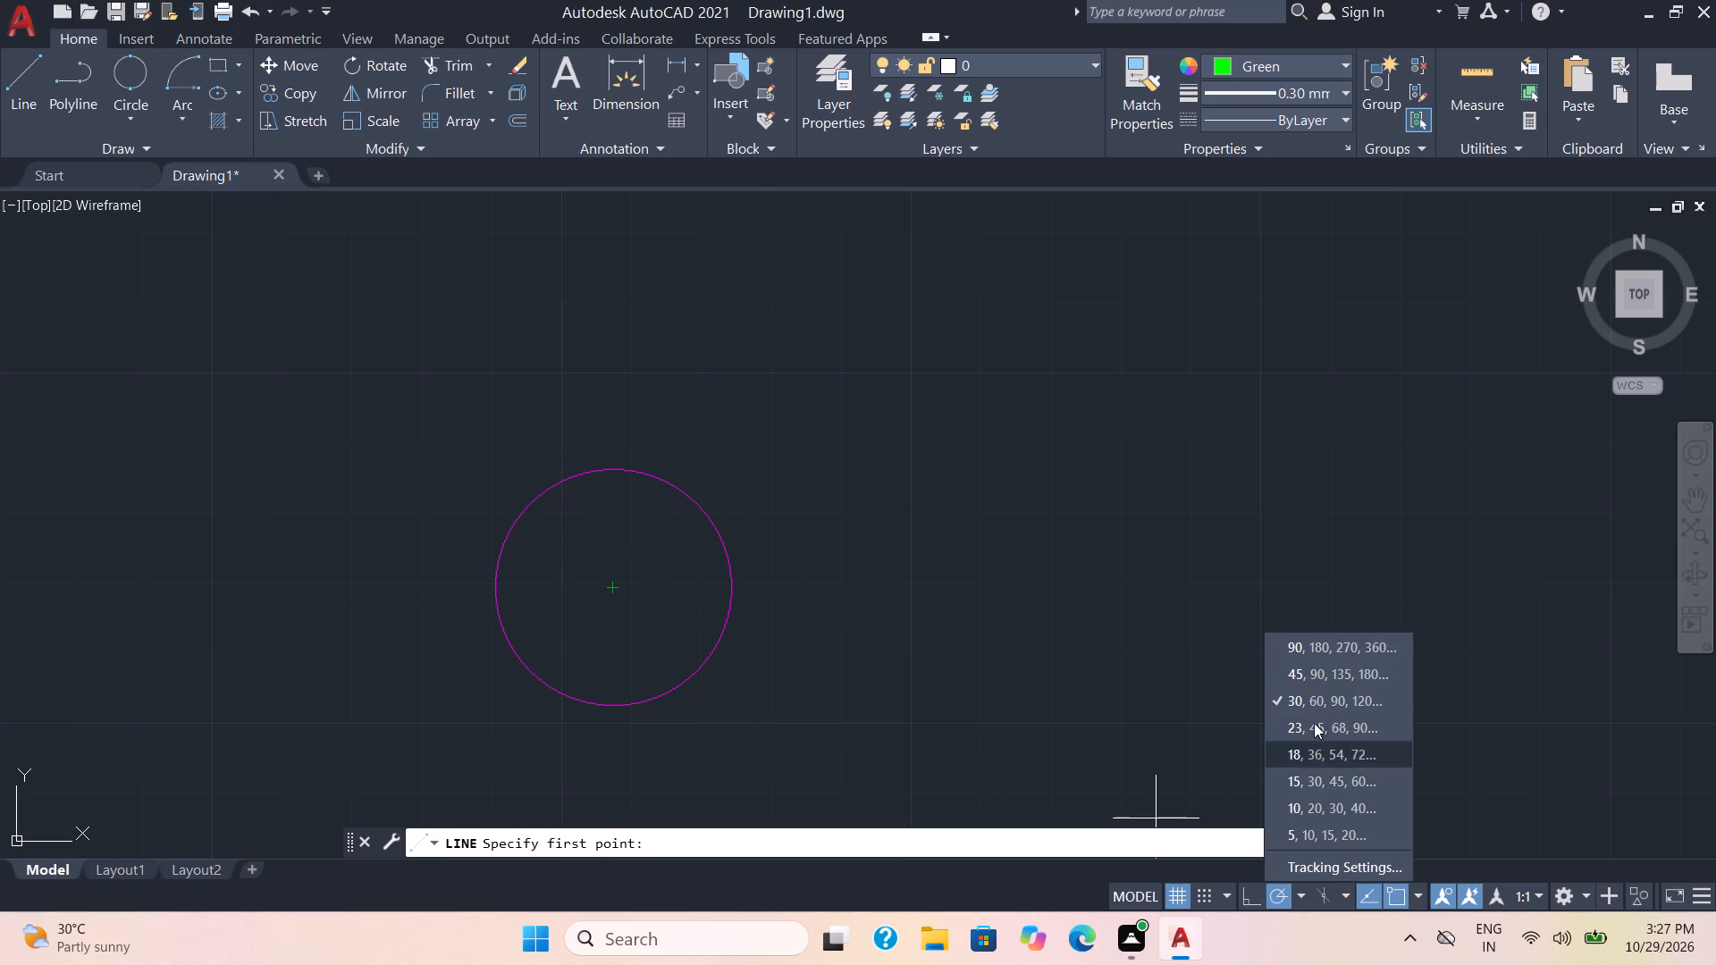
click(1312, 701)
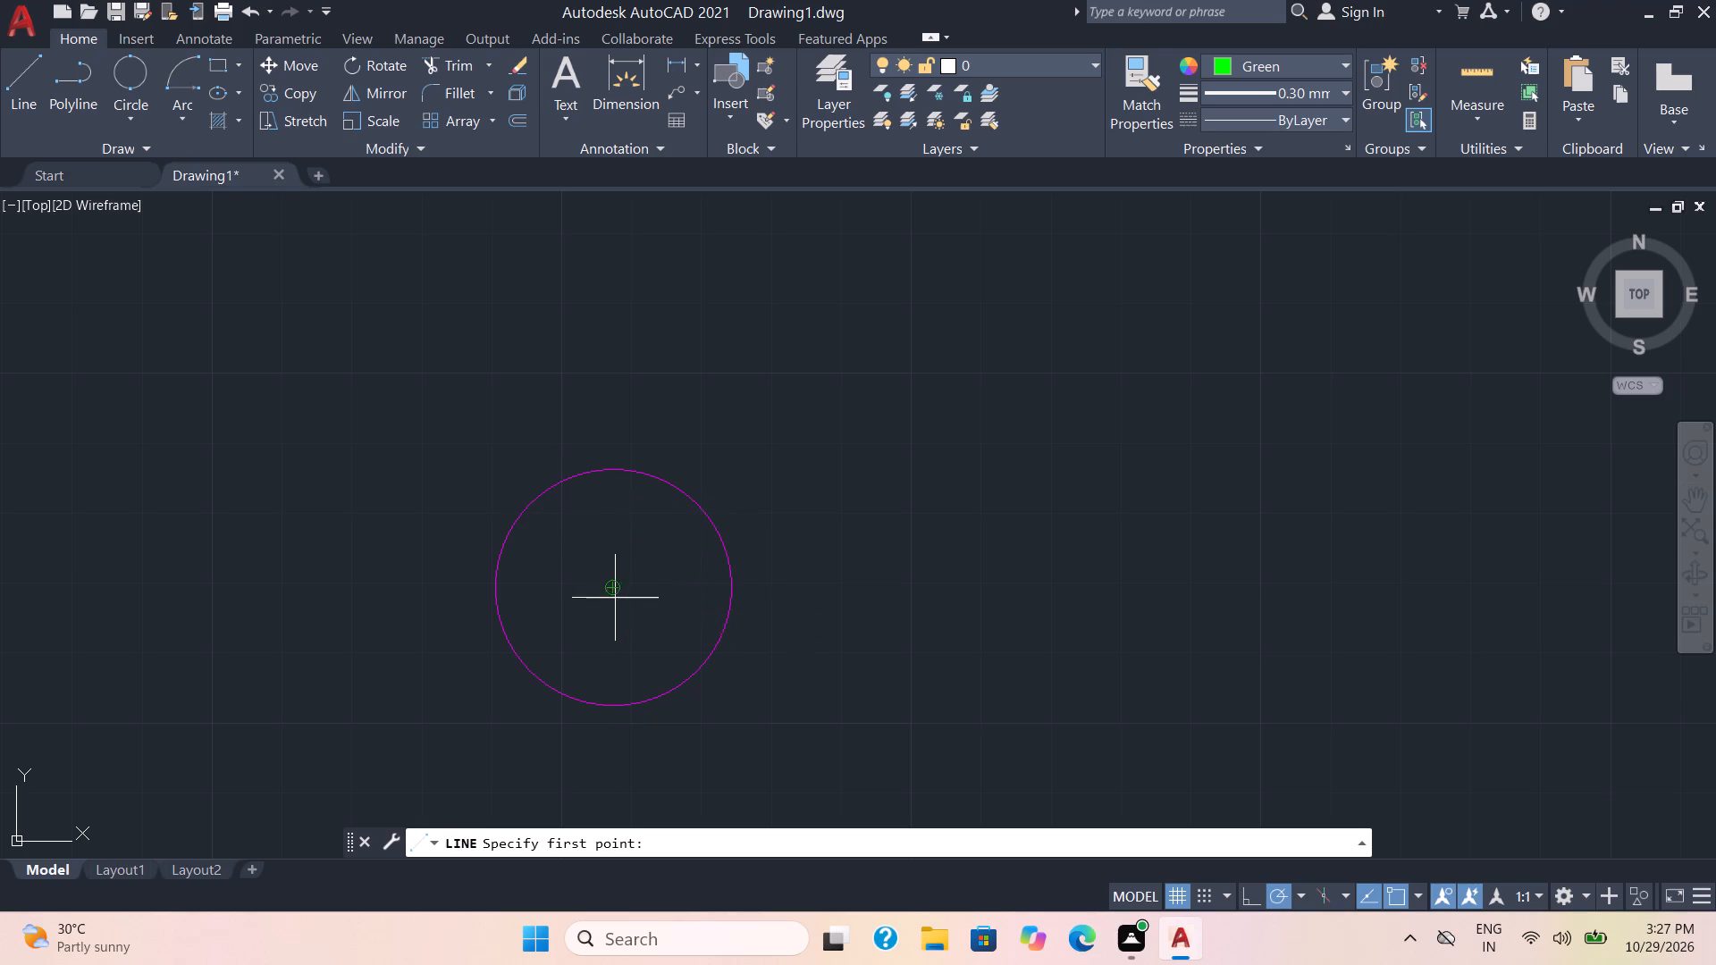
scroll(627, 481, down, 2)
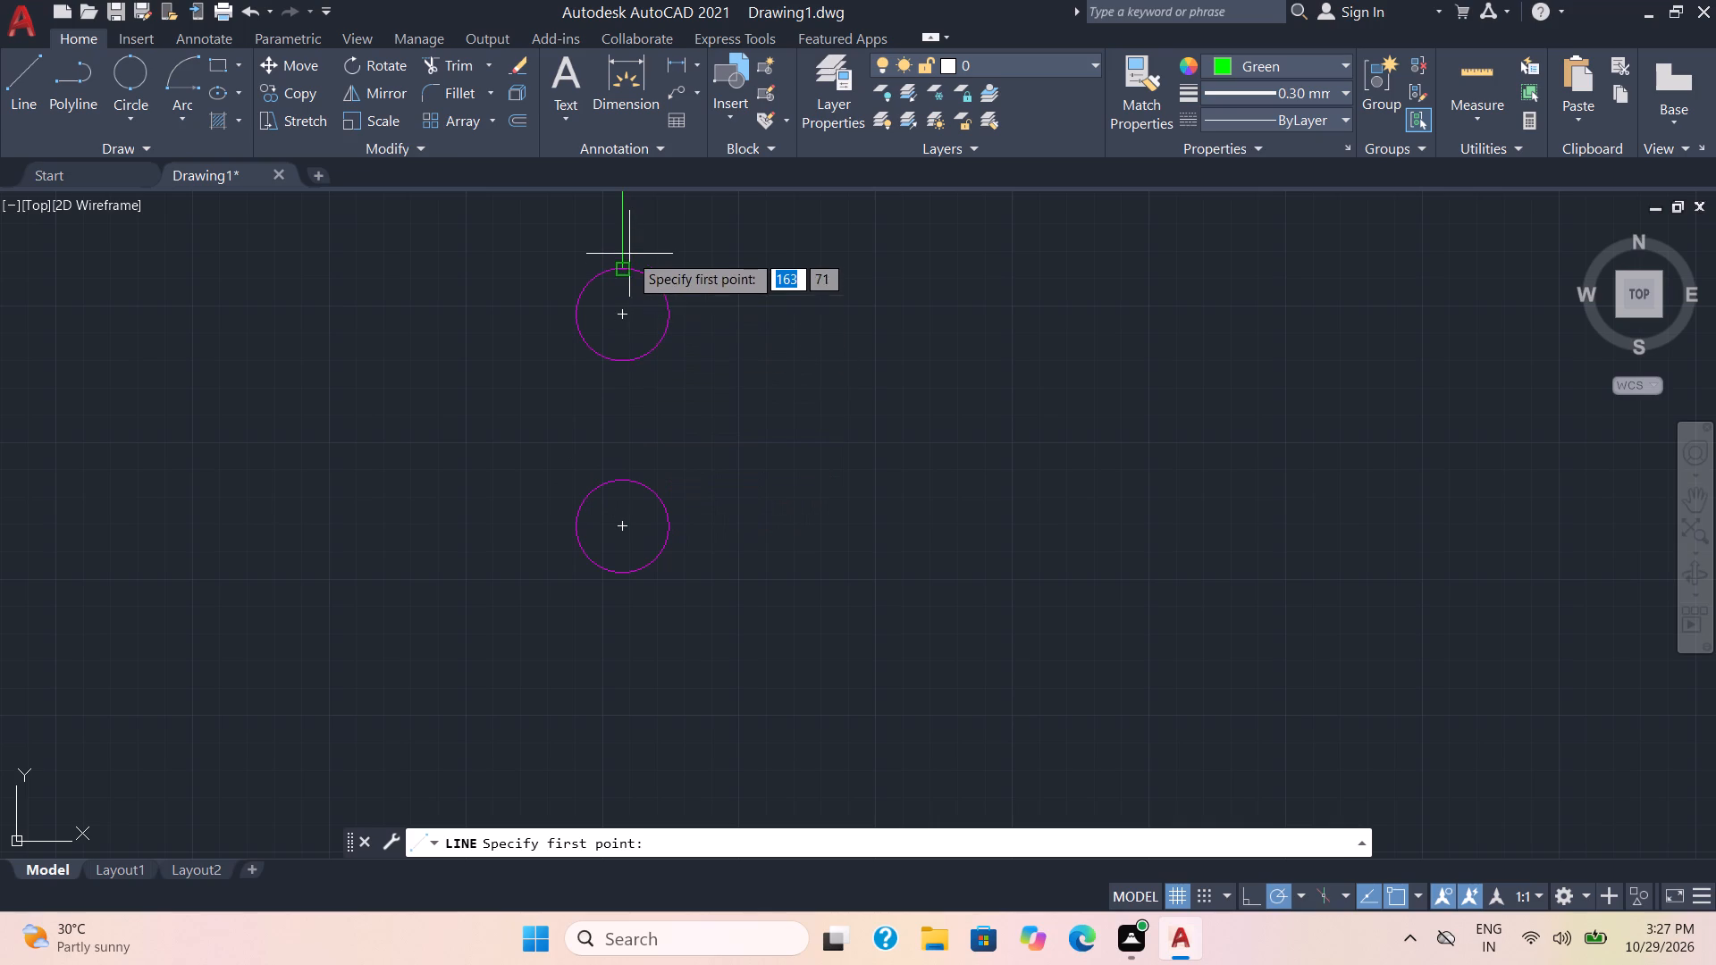
click(623, 528)
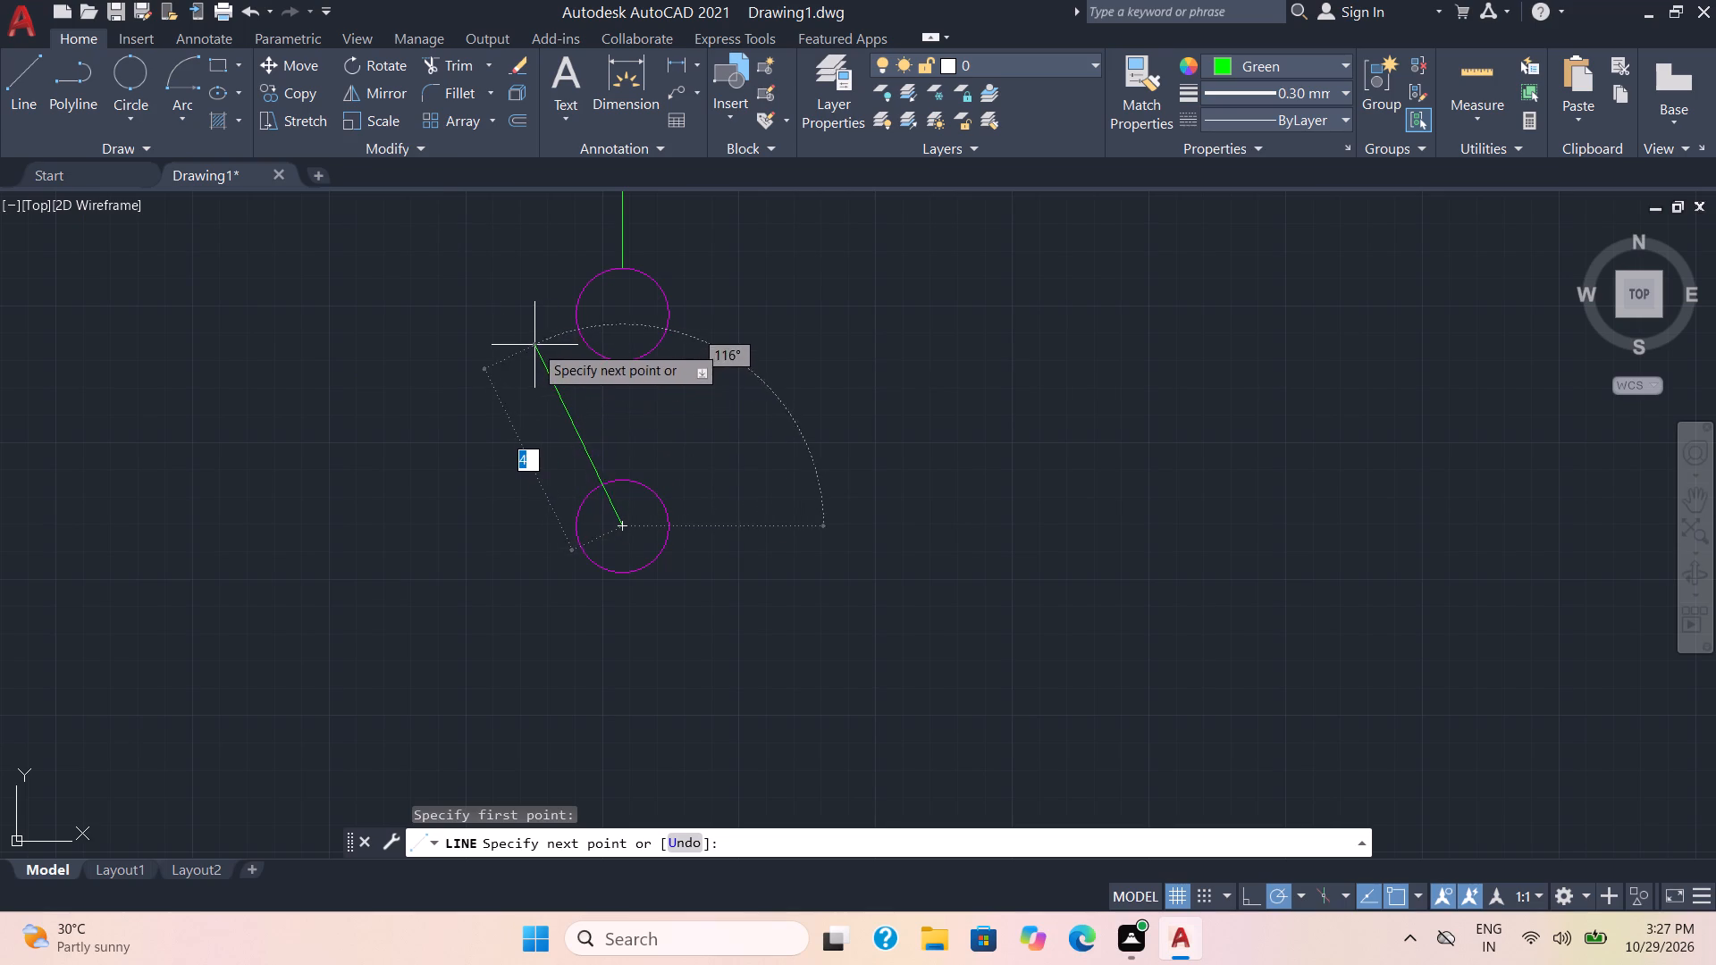
click(500, 311)
key(space)
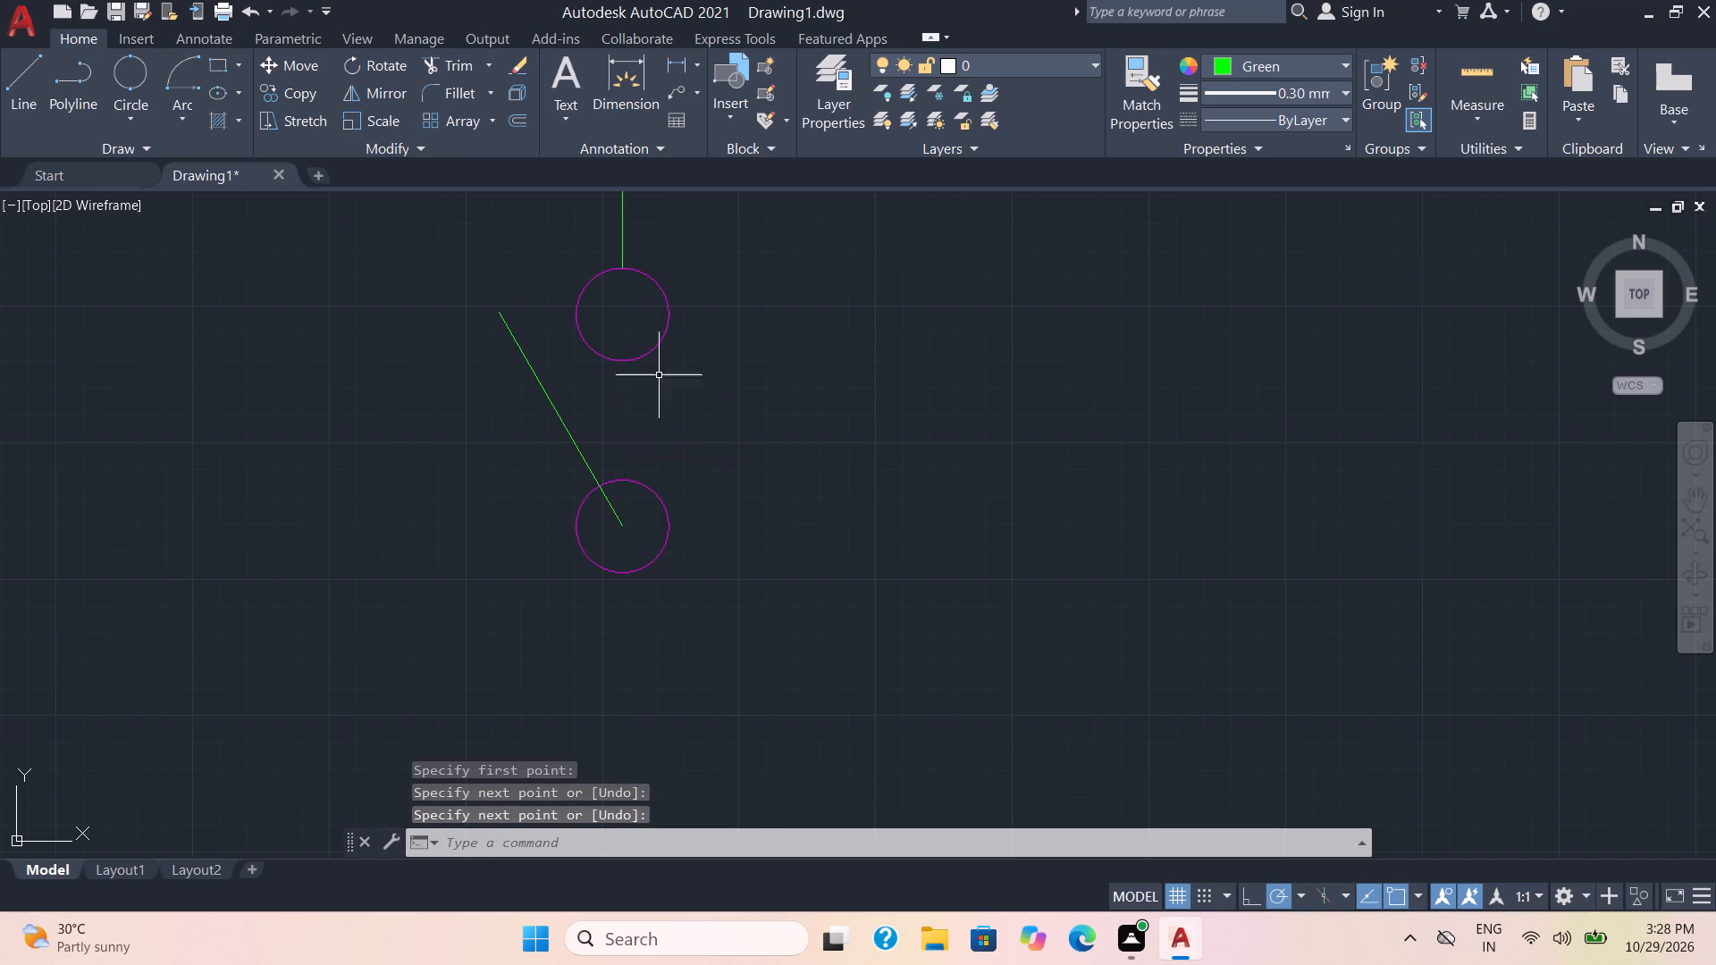
Trim away the part of the slanted green line inside the lower magenta circle.
click(429, 61)
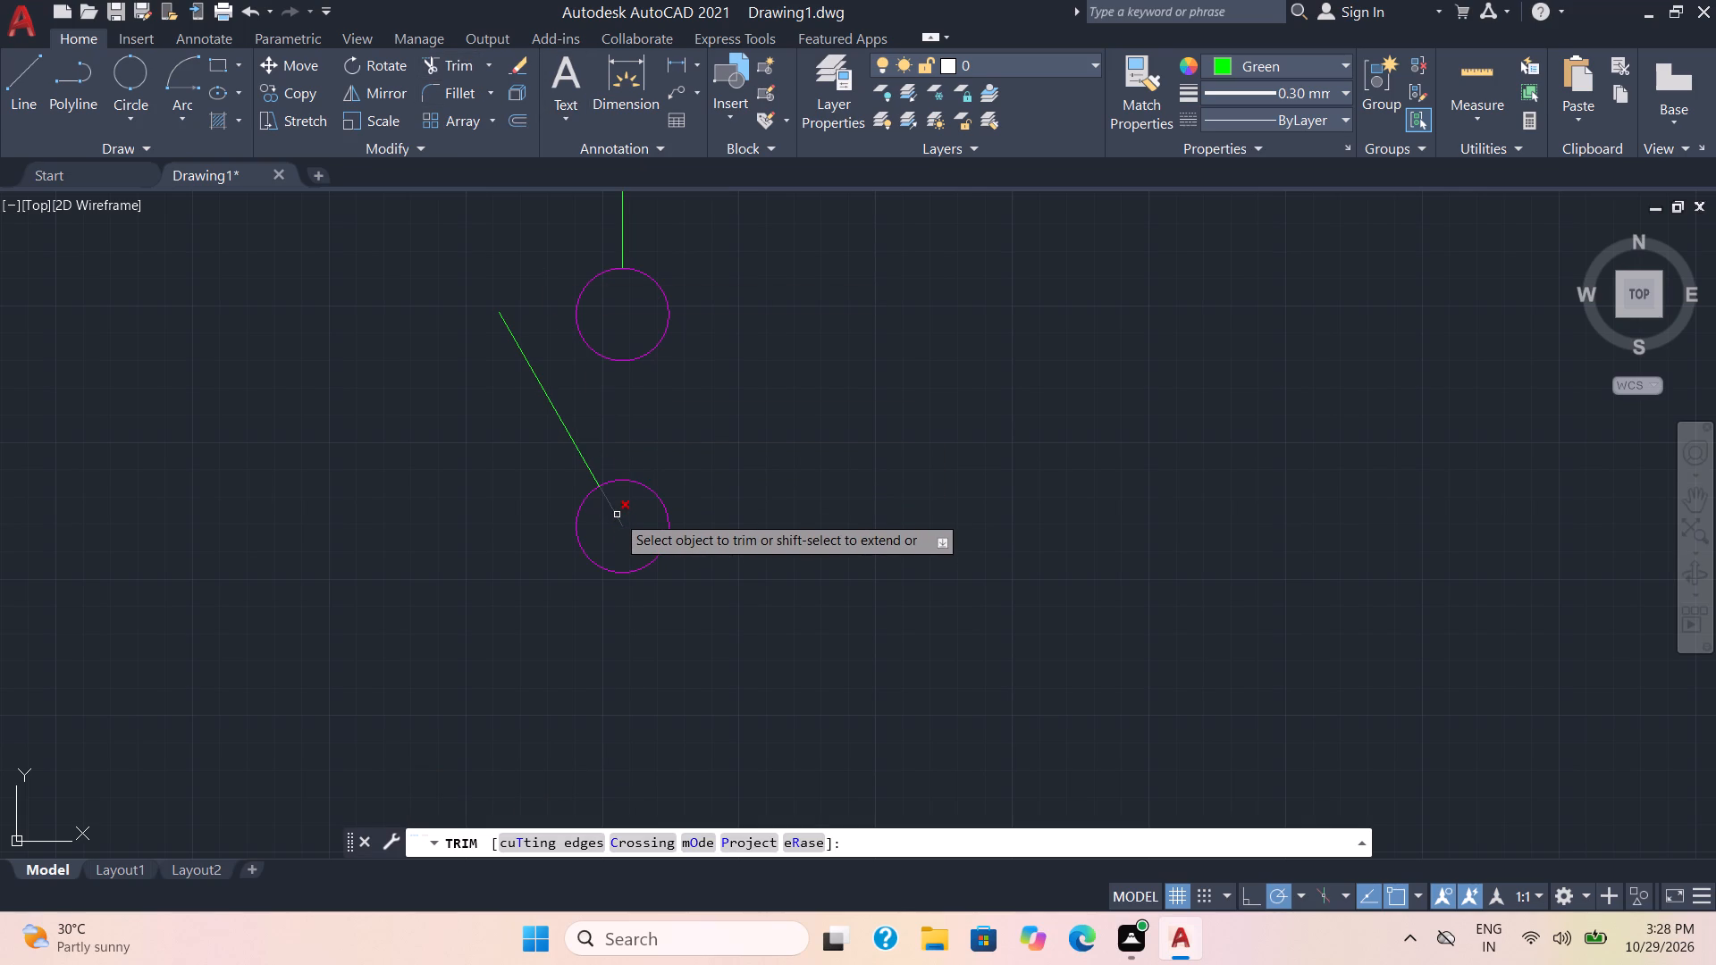
click(615, 515)
key(space)
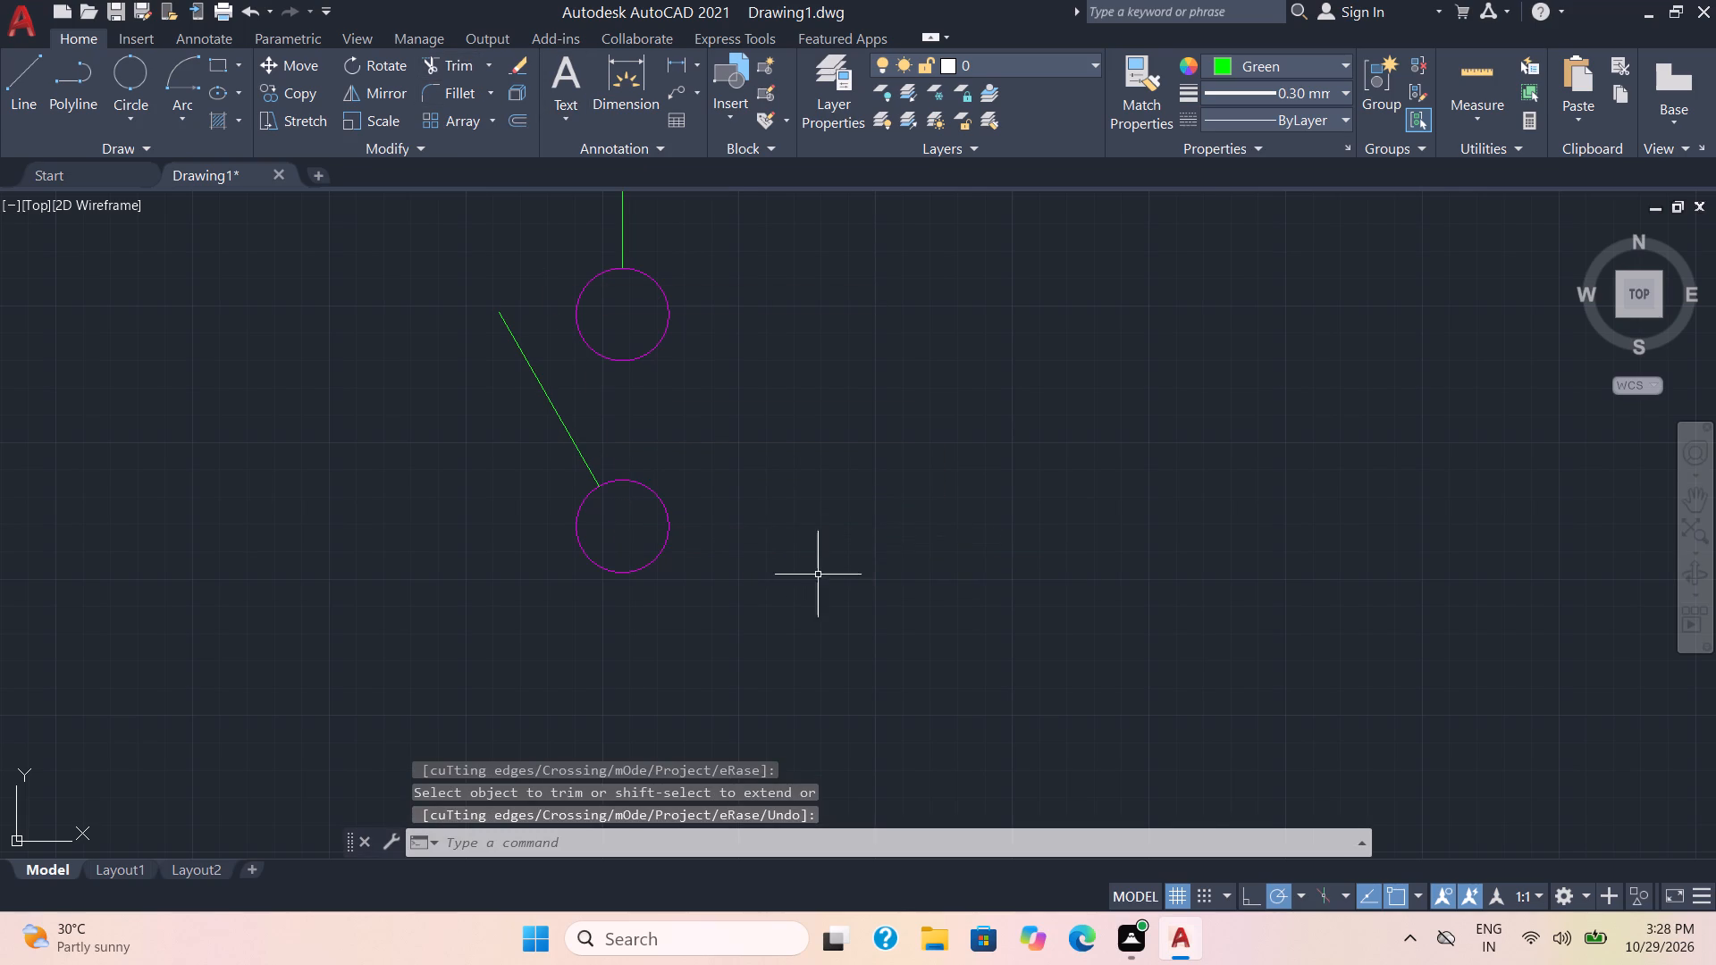
Save the drawing as "Electrical One-Line Diagram" in the Internship\Drawings folder on drive D.
scroll(818, 575, down, 3)
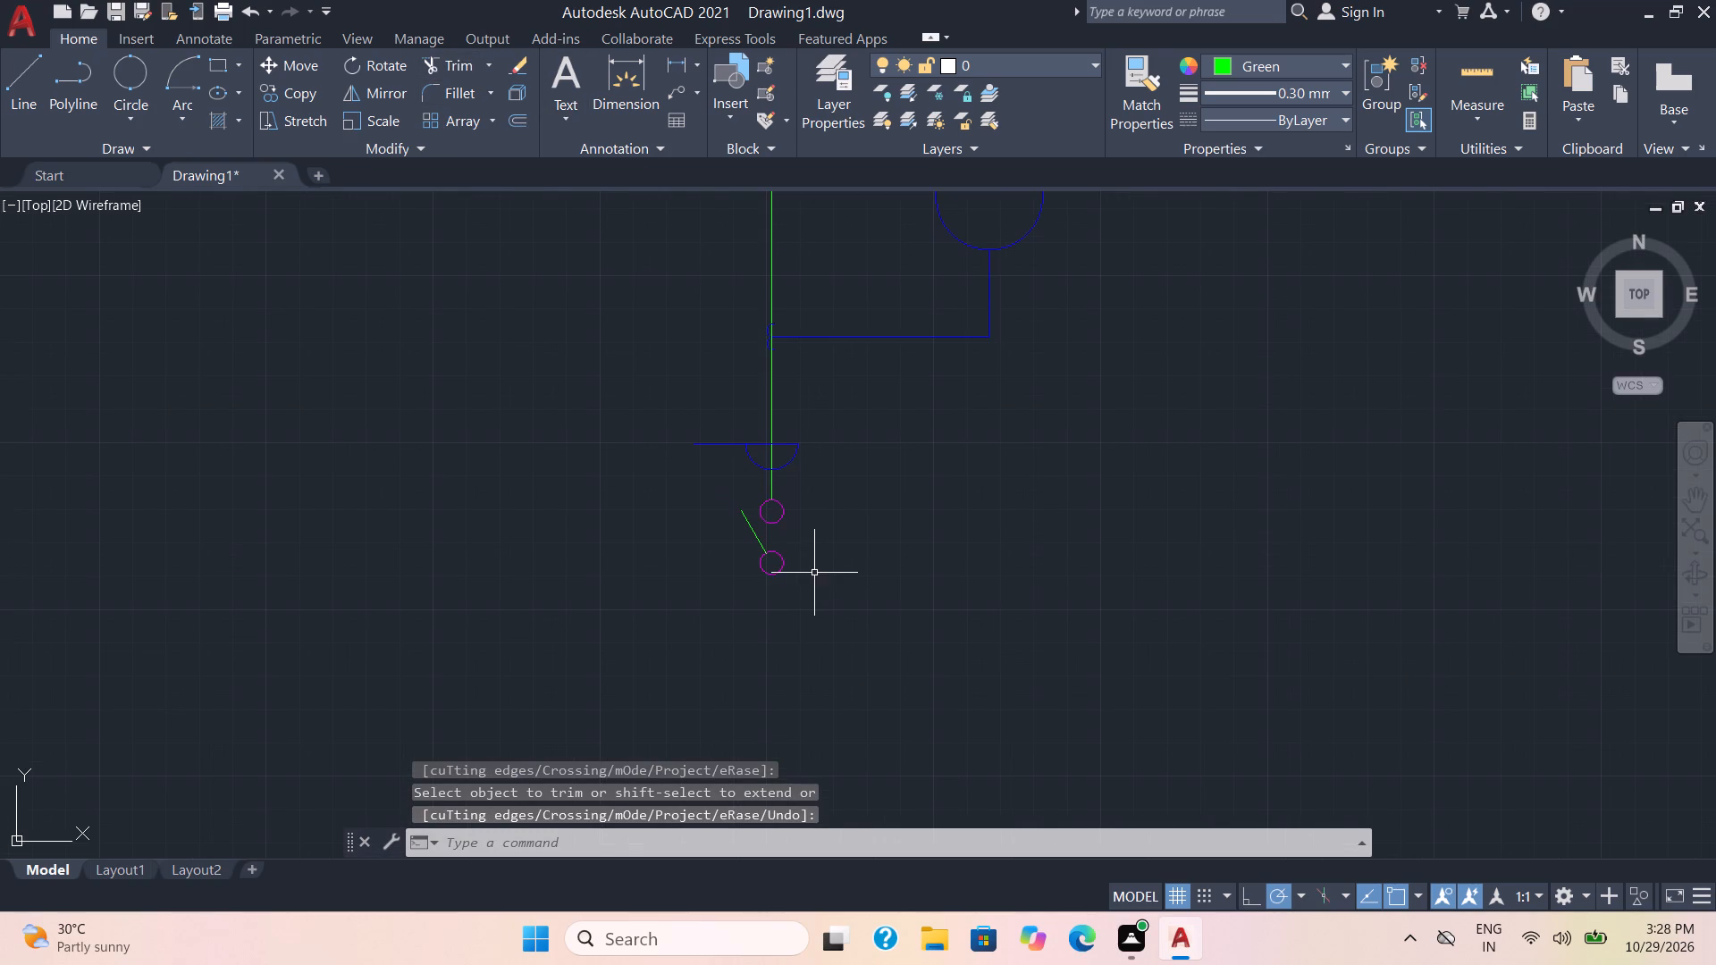
key(ctrl+s)
click(550, 421)
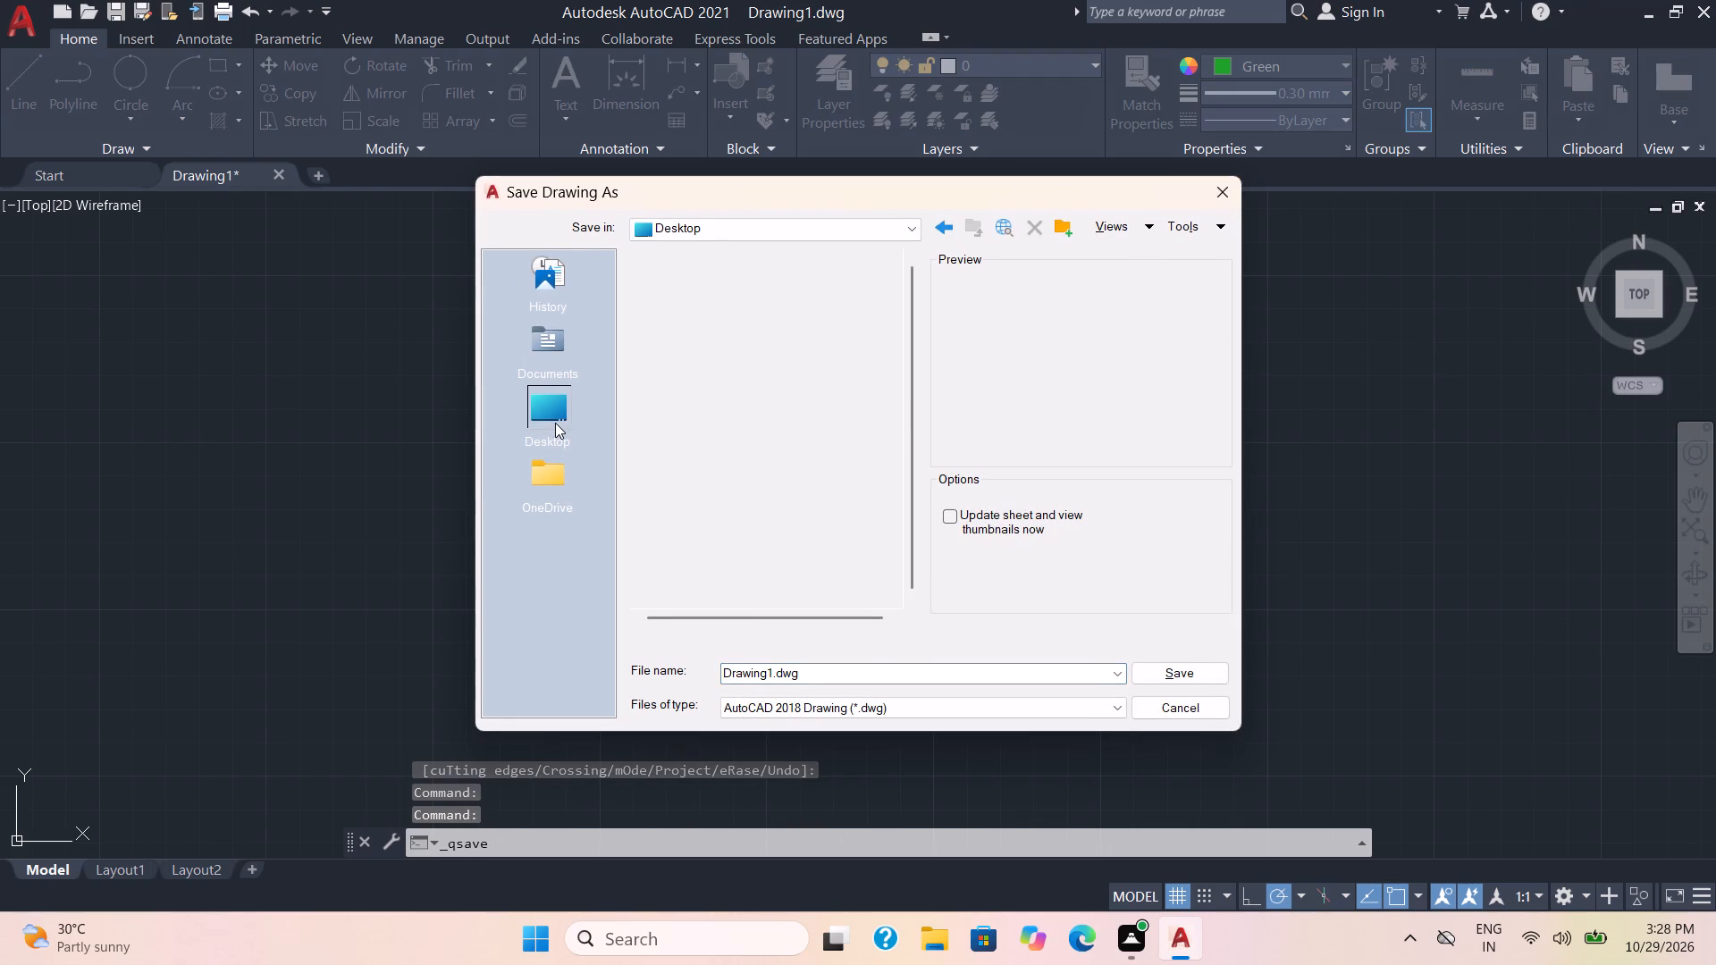
double_click(736, 509)
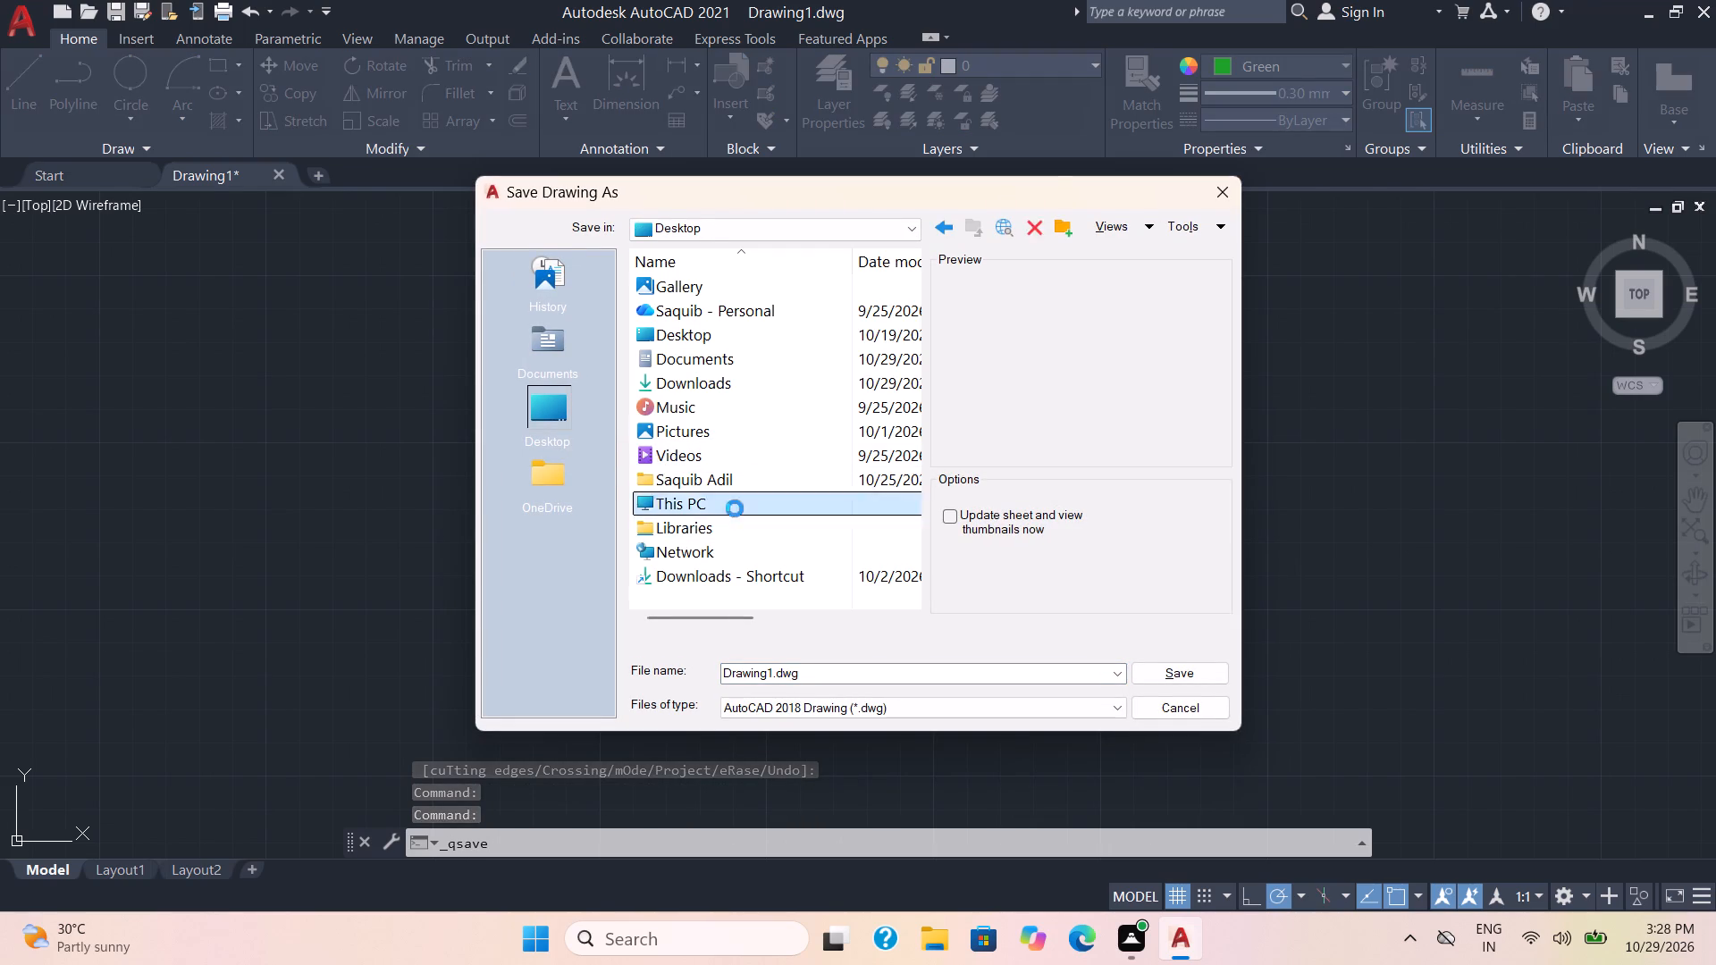
double_click(712, 331)
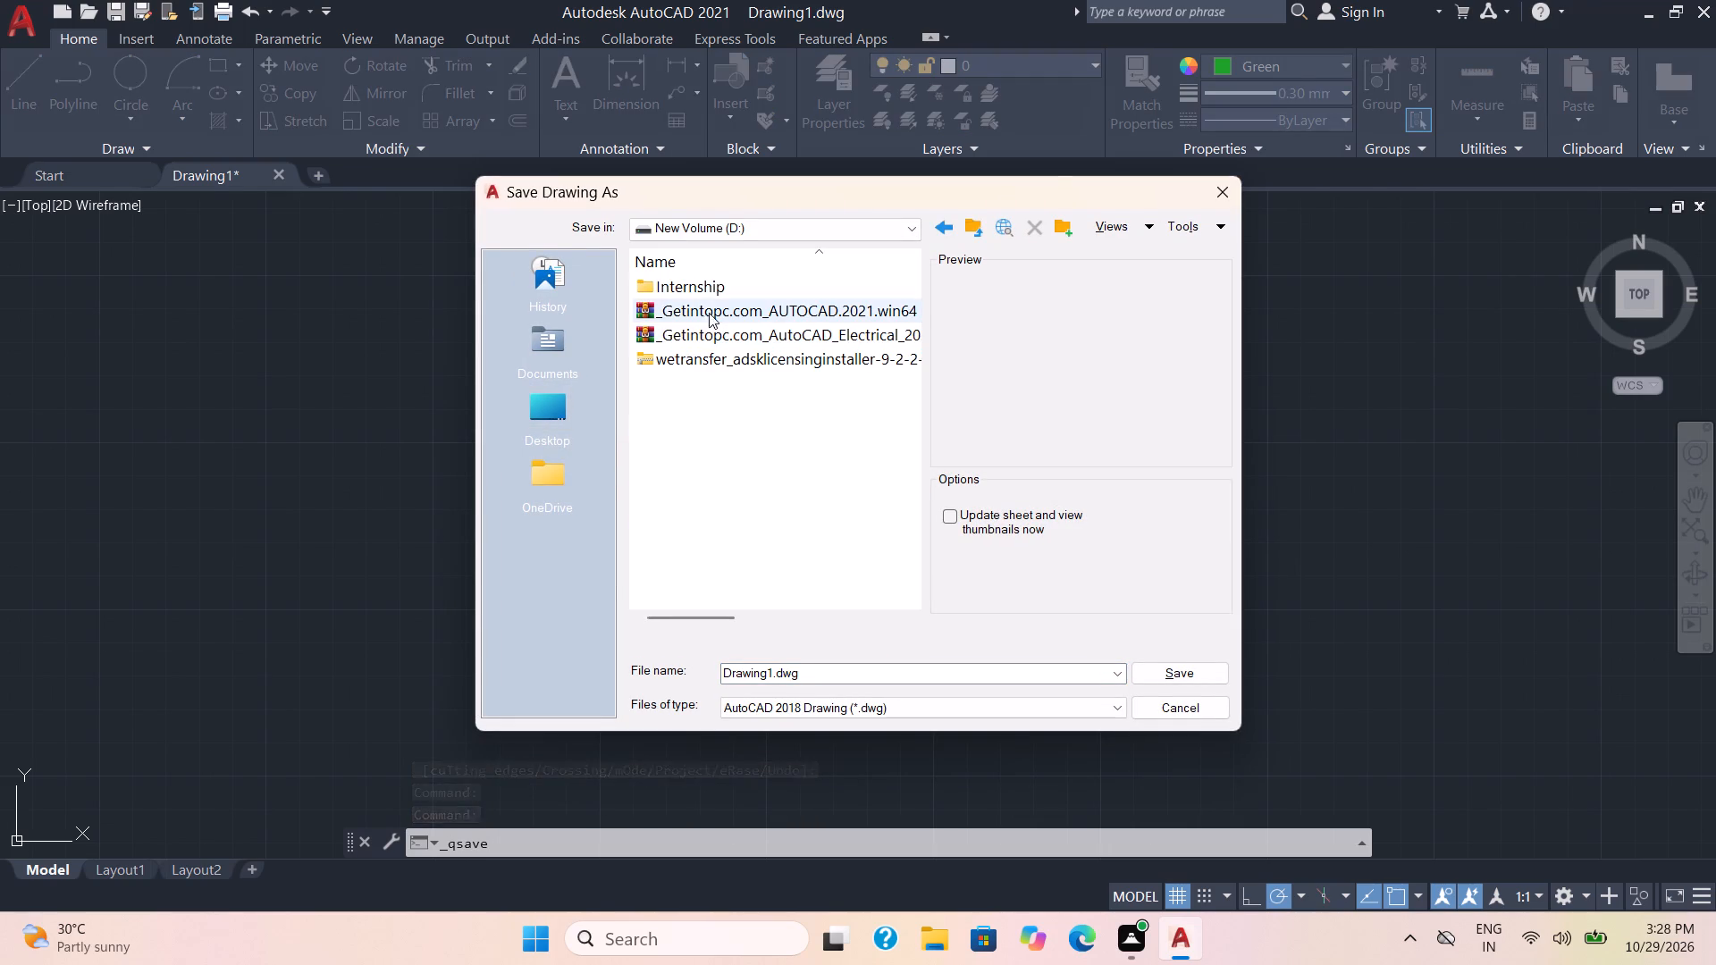
double_click(702, 290)
click(702, 292)
click(702, 293)
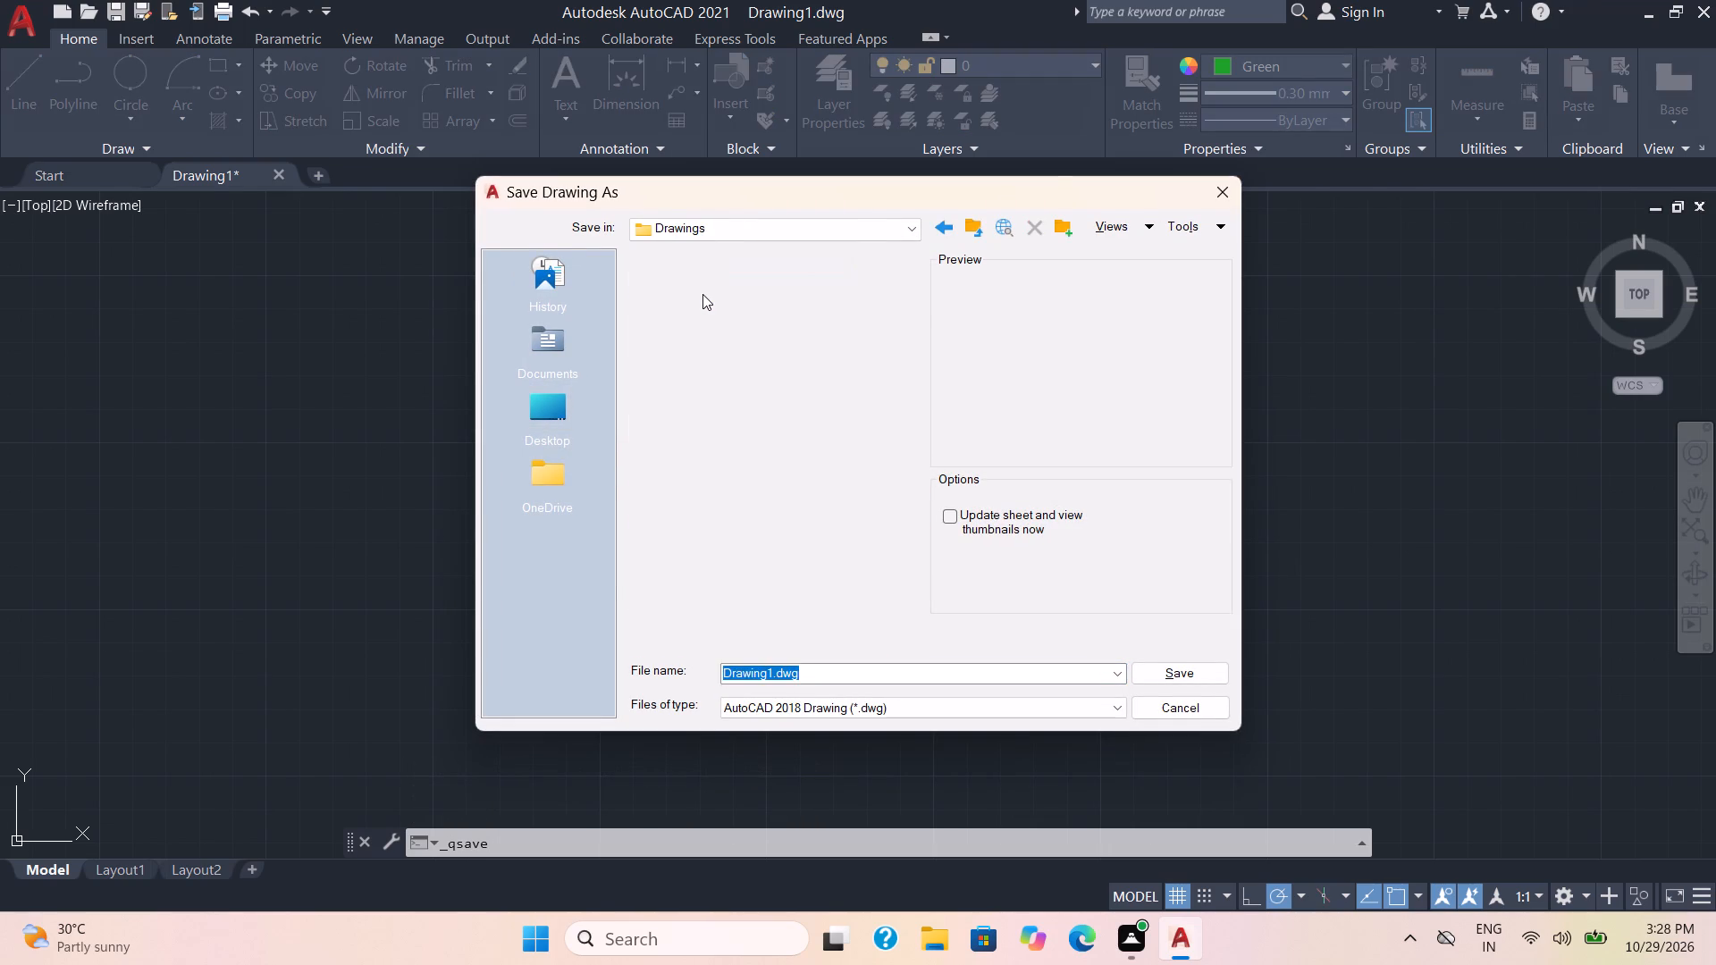
drag(818, 664, 700, 696)
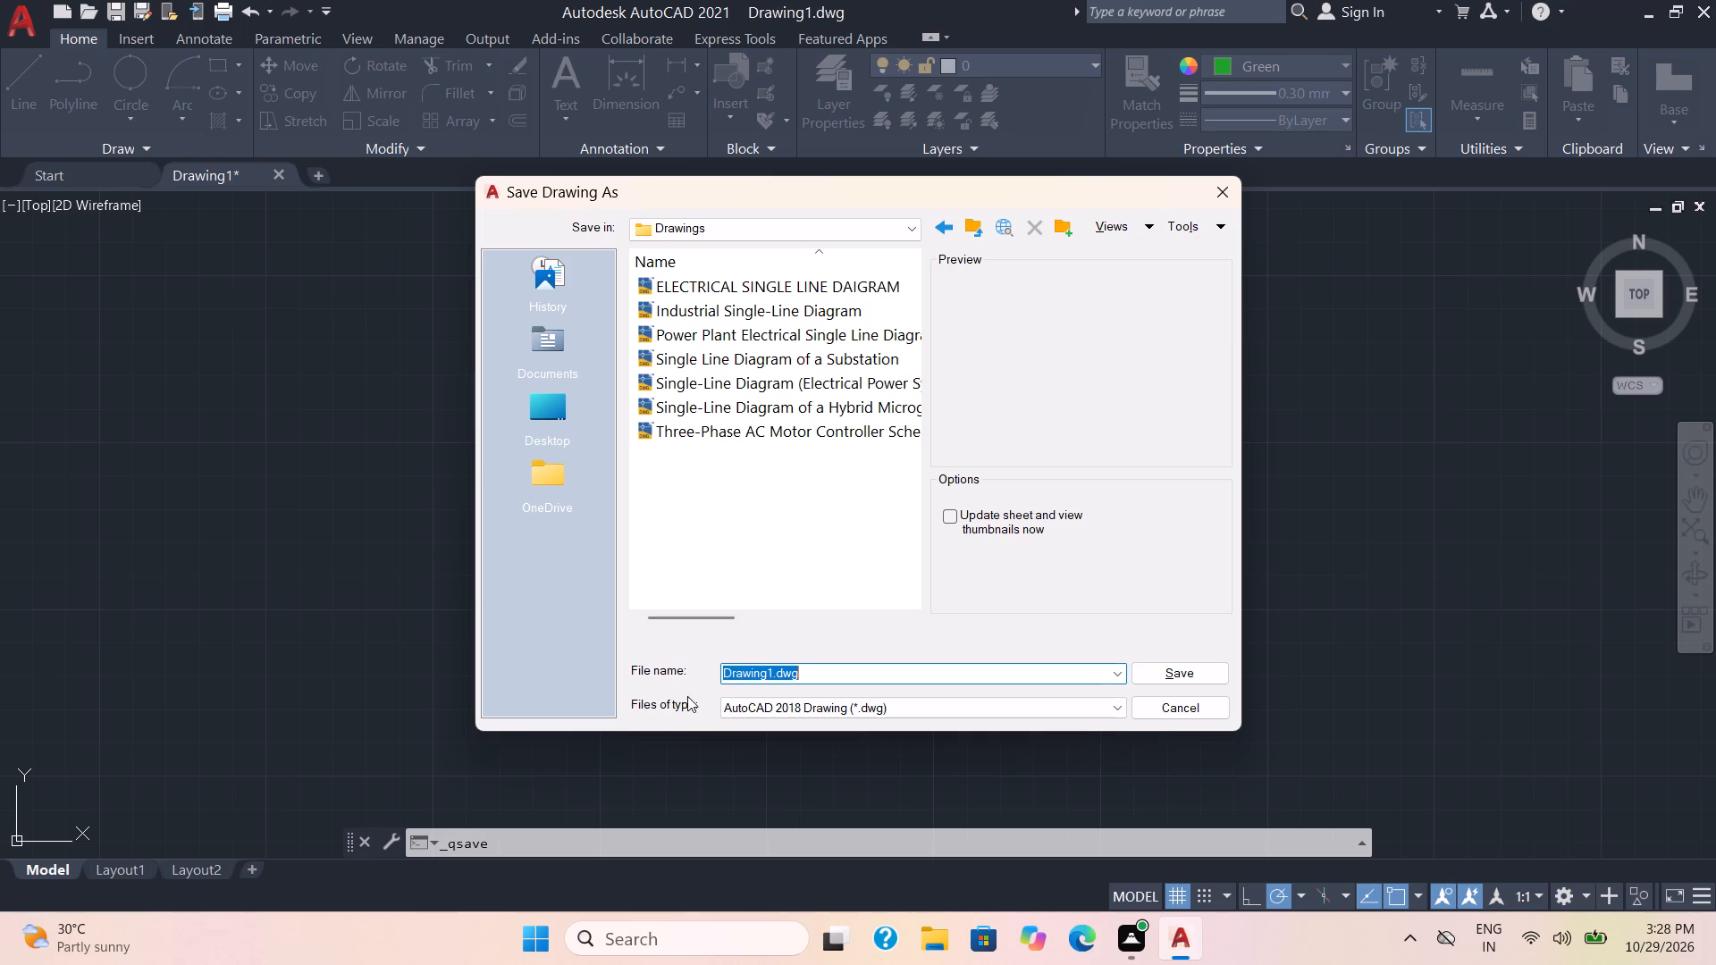
key(ctrl+v)
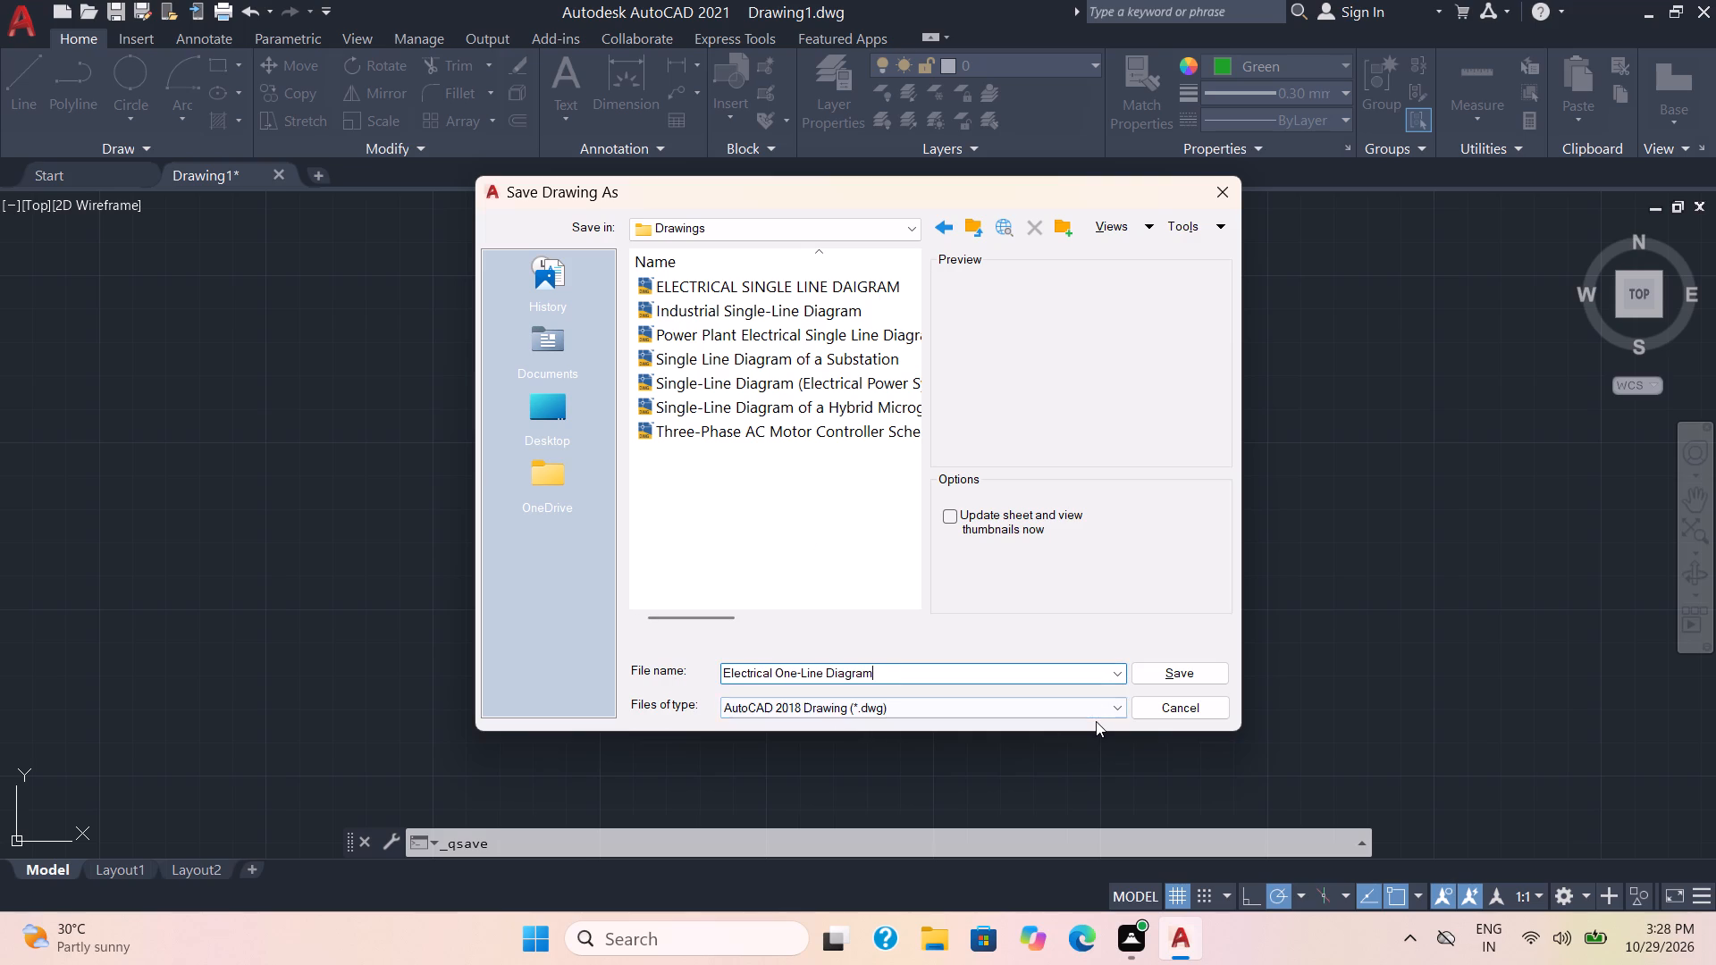
click(1155, 678)
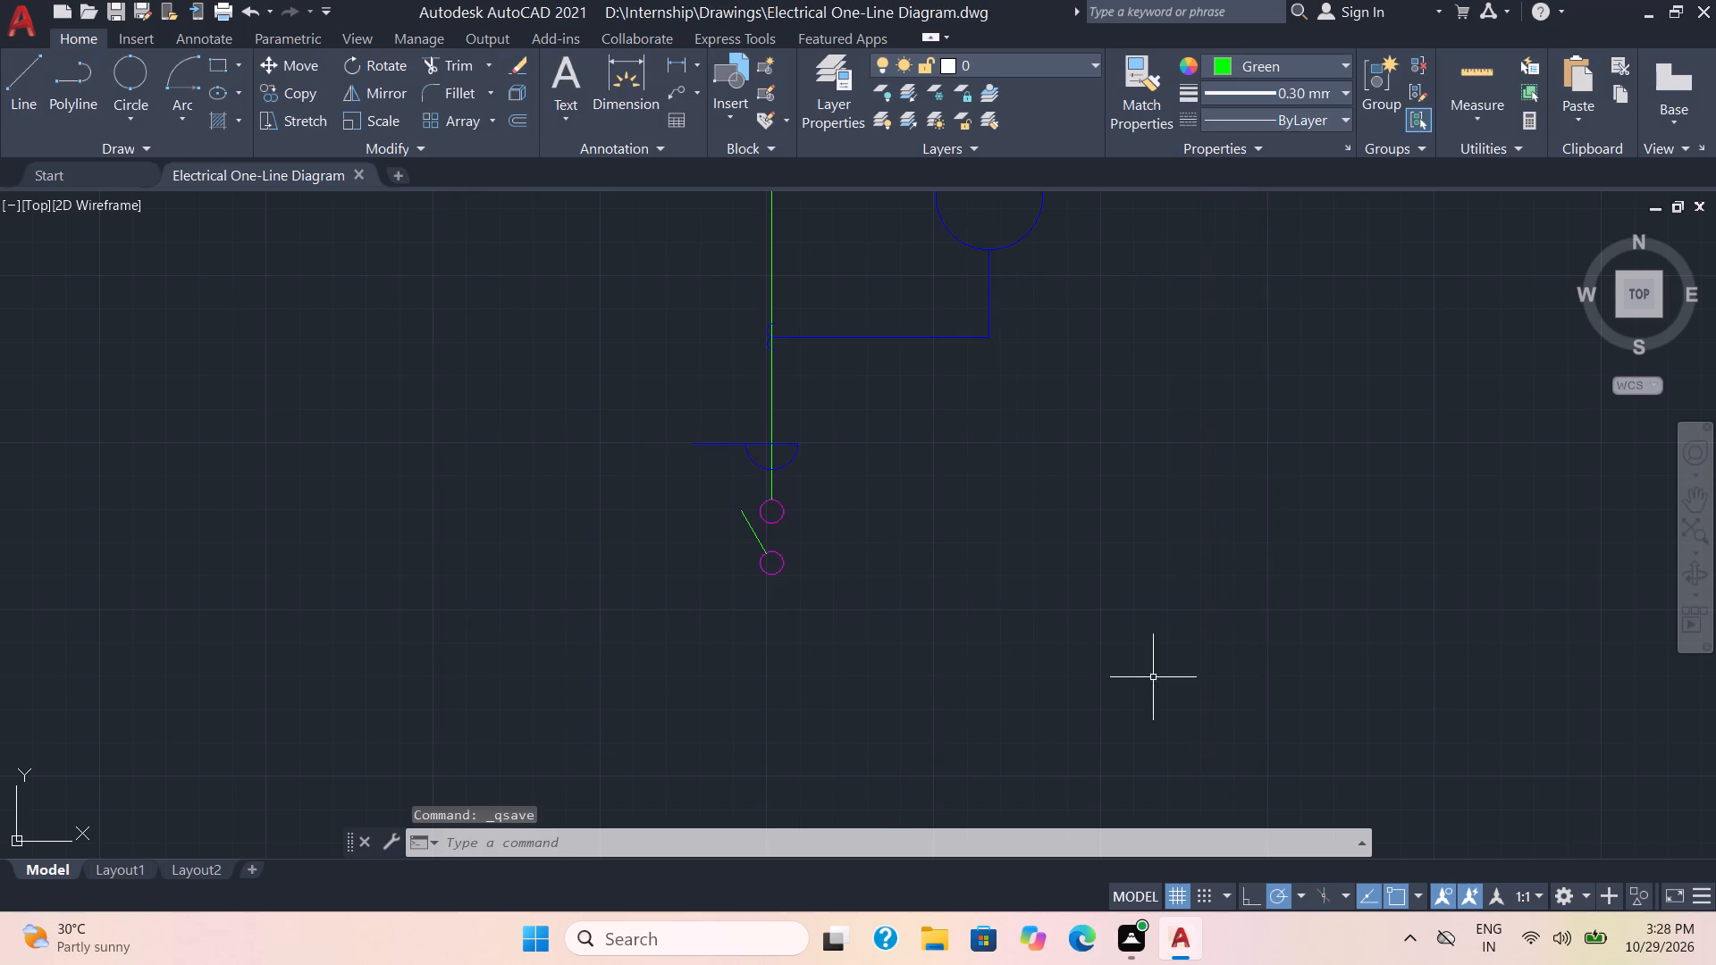
Draw a green vertical line about 40 mm long straight down from the bottom of the lower magenta circle.
scroll(896, 687, down, 2)
middle_drag(927, 697, 925, 698)
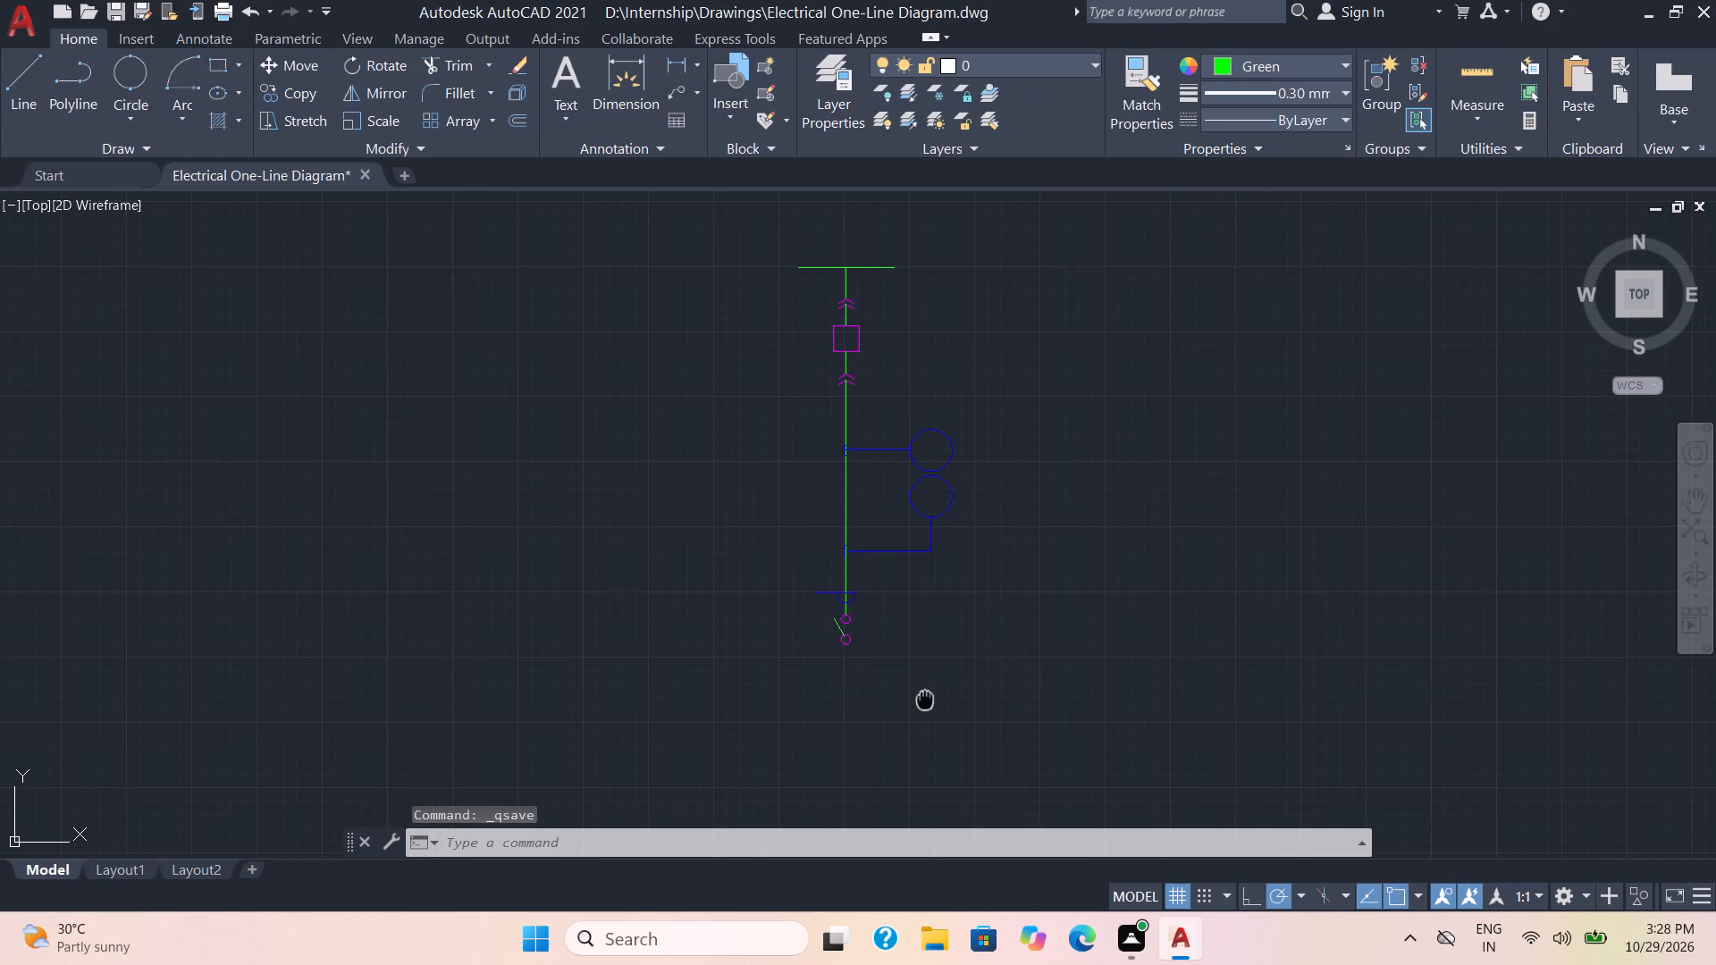
middle_drag(925, 698, 726, 586)
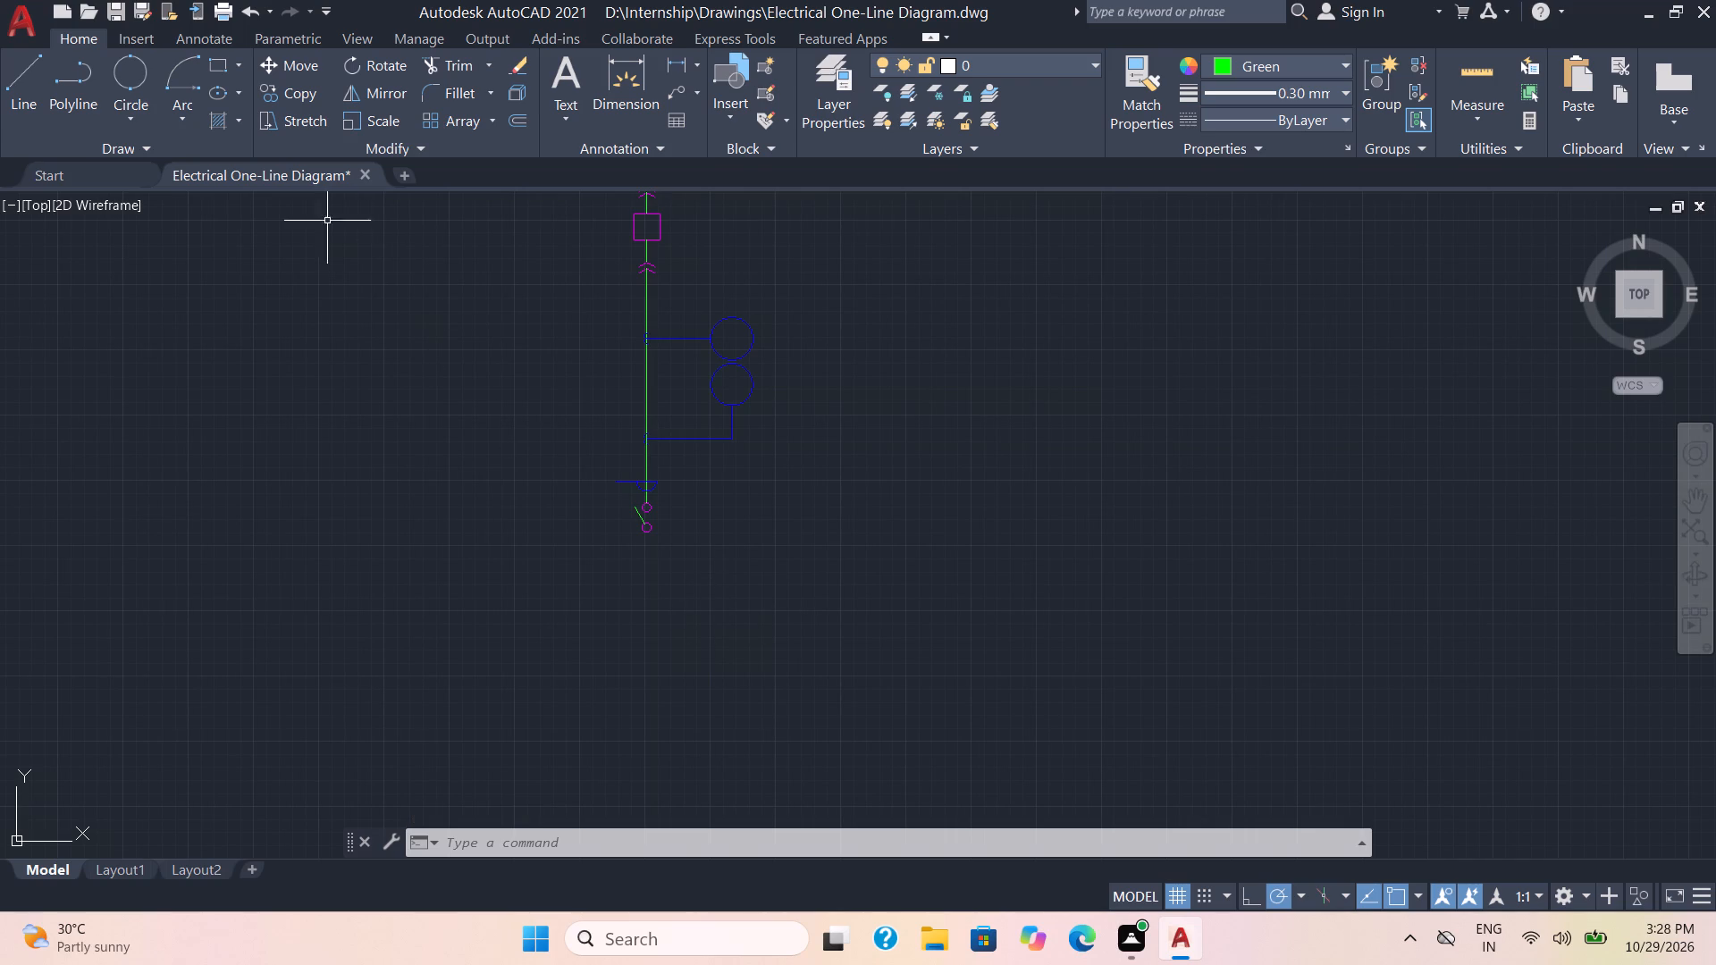
click(13, 78)
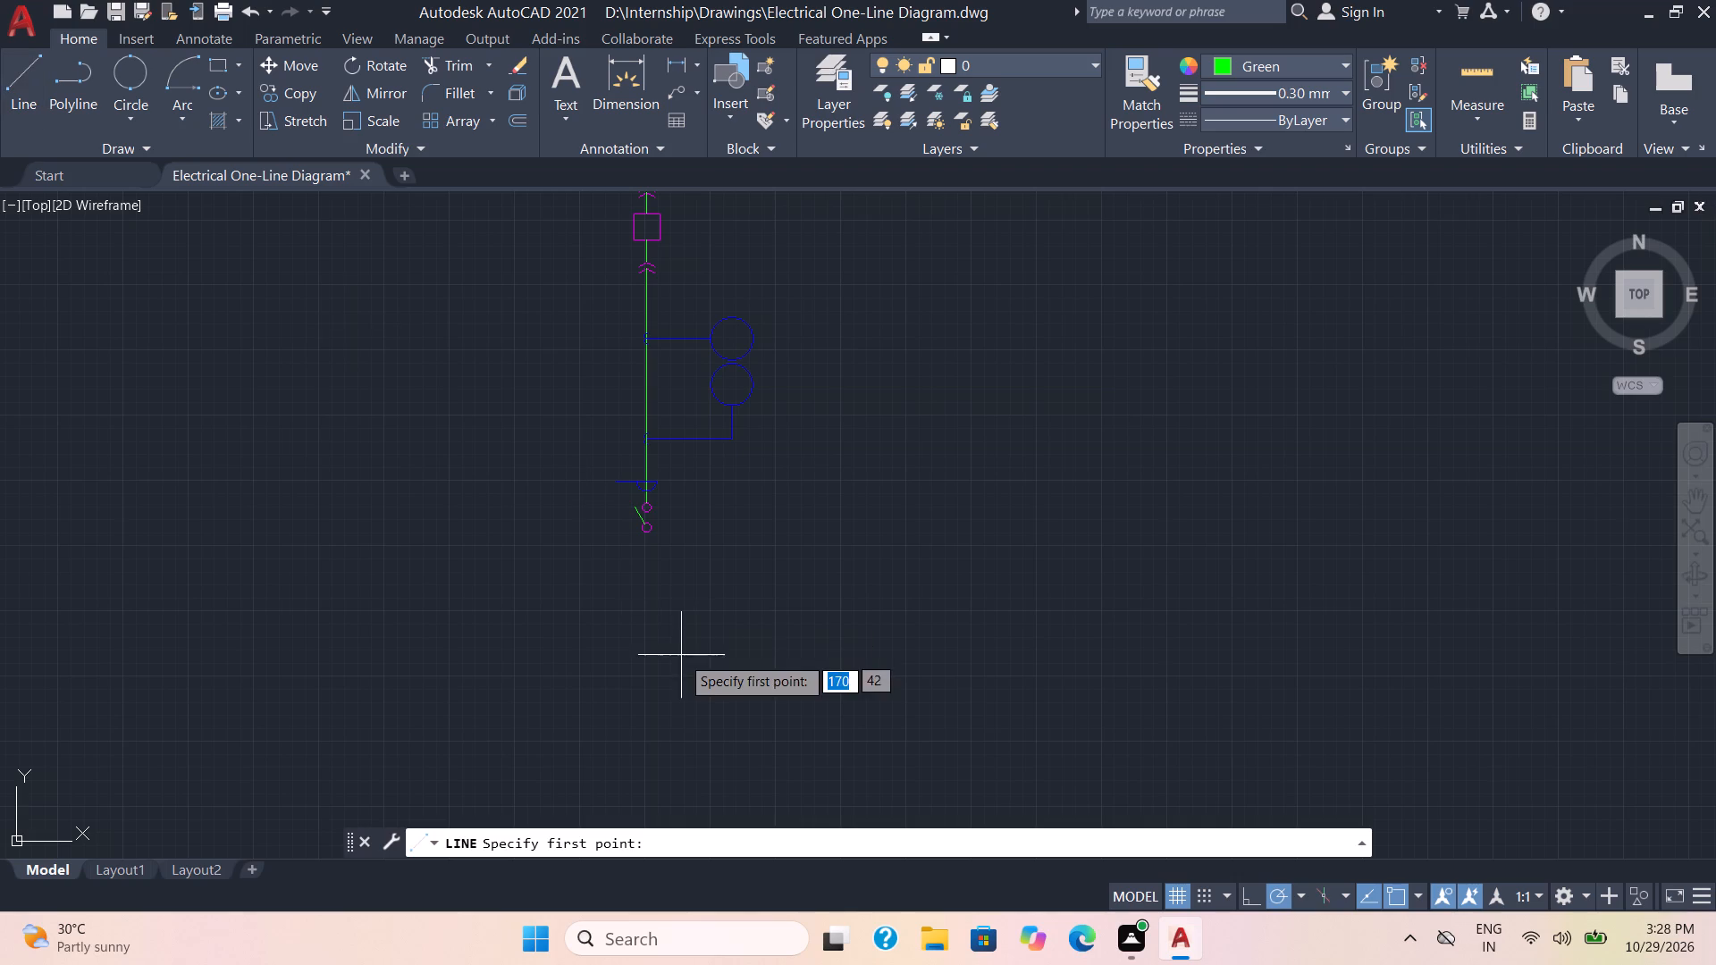
scroll(651, 545, up, 4)
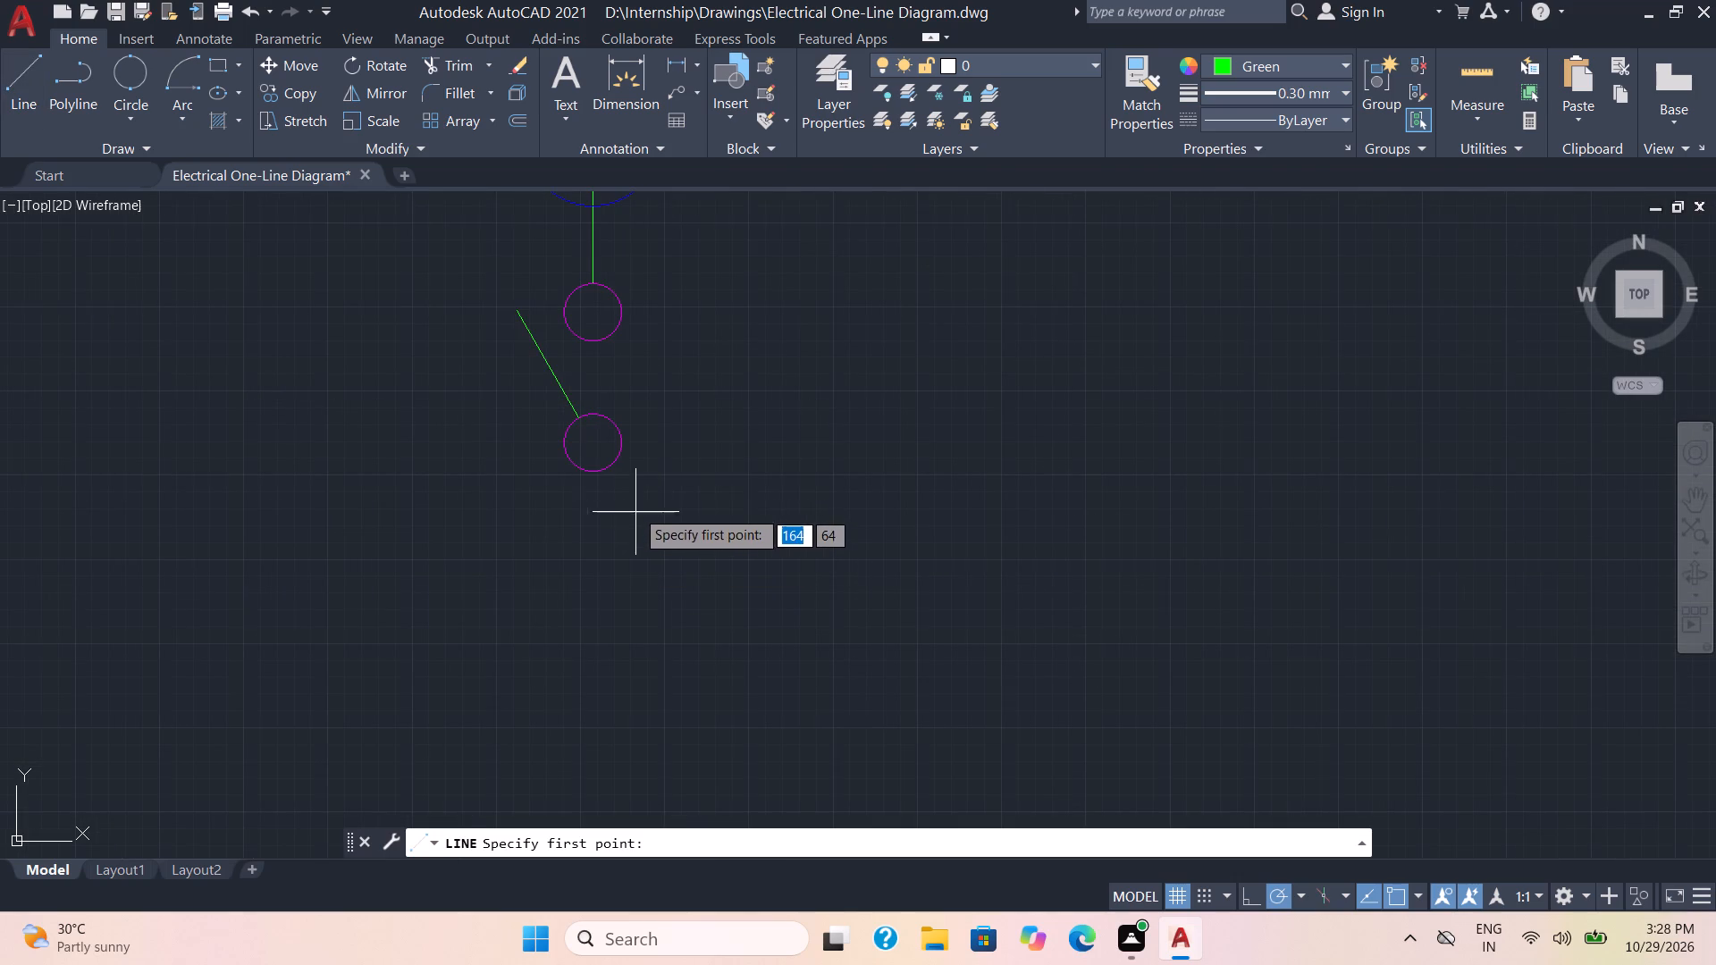
click(593, 475)
scroll(576, 637, down, 3)
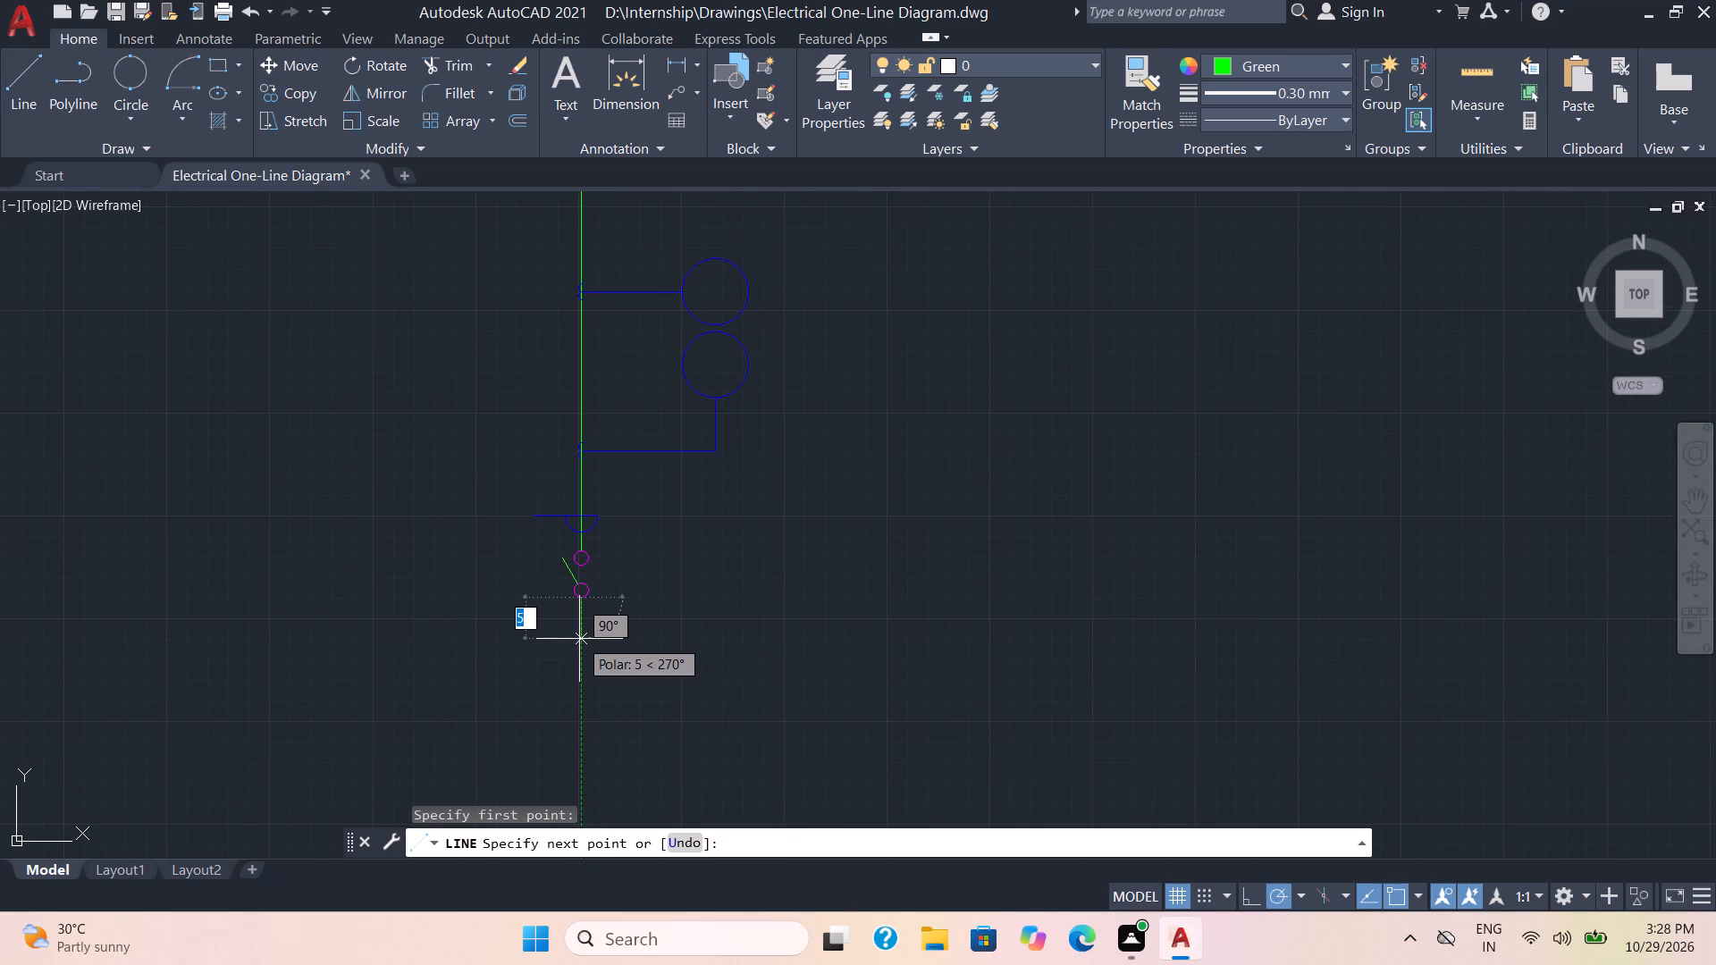
scroll(581, 646, down, 1)
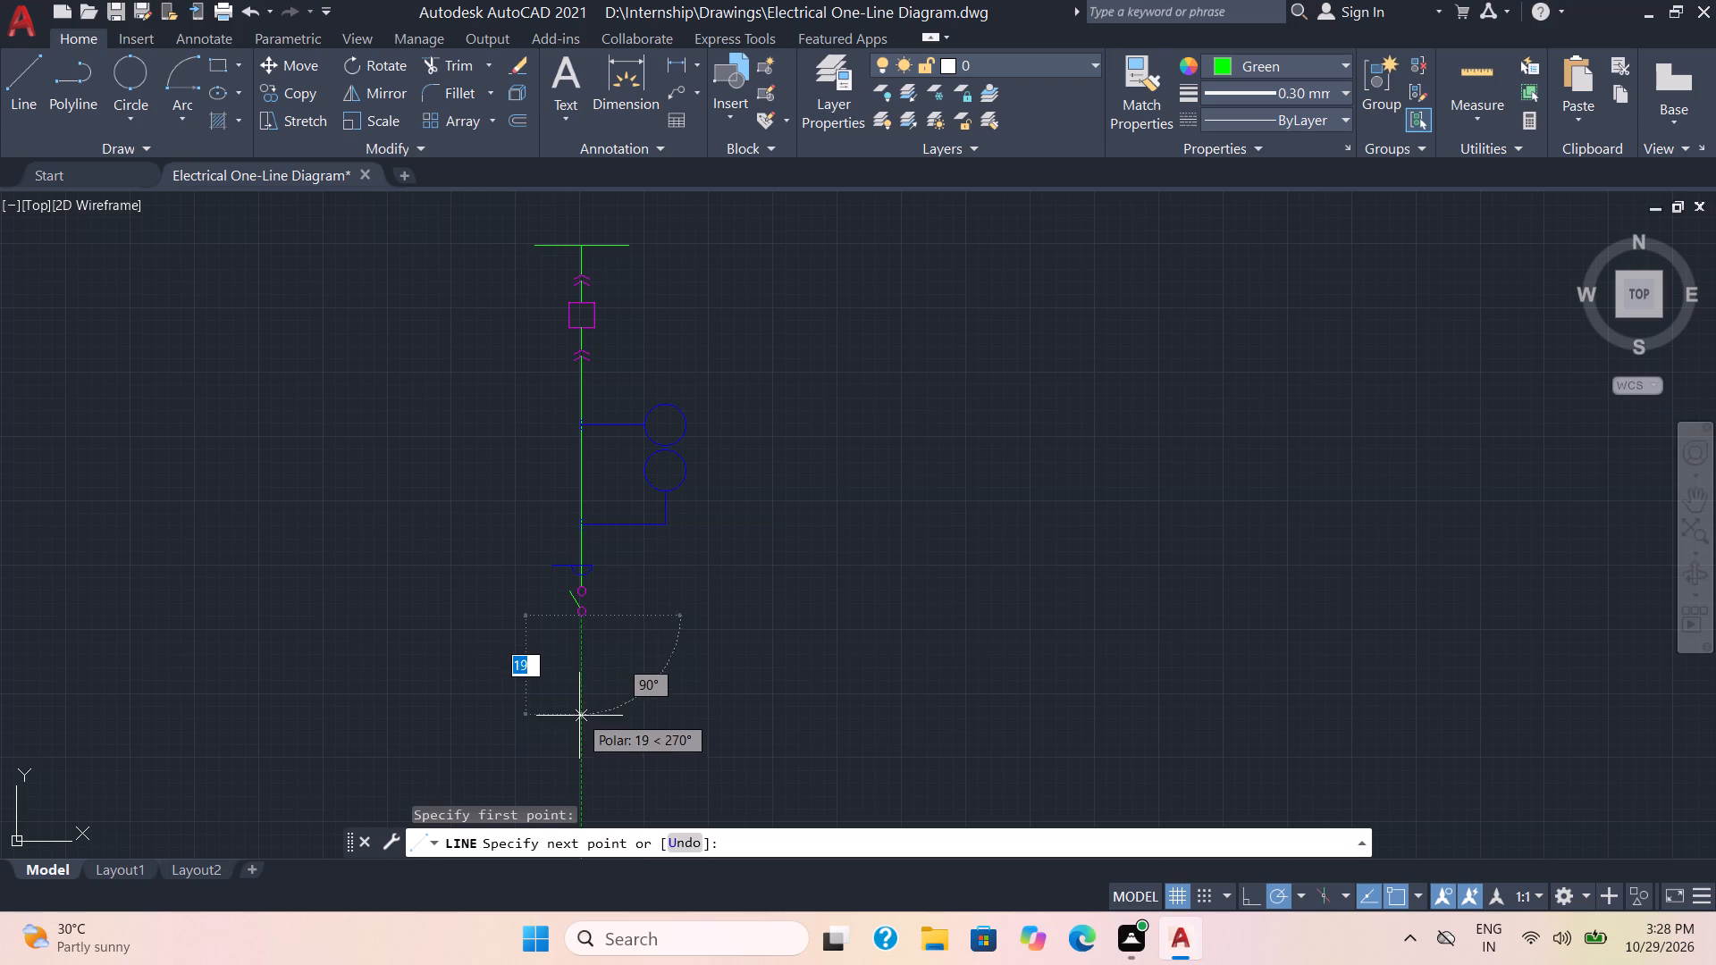
middle_drag(578, 730, 618, 612)
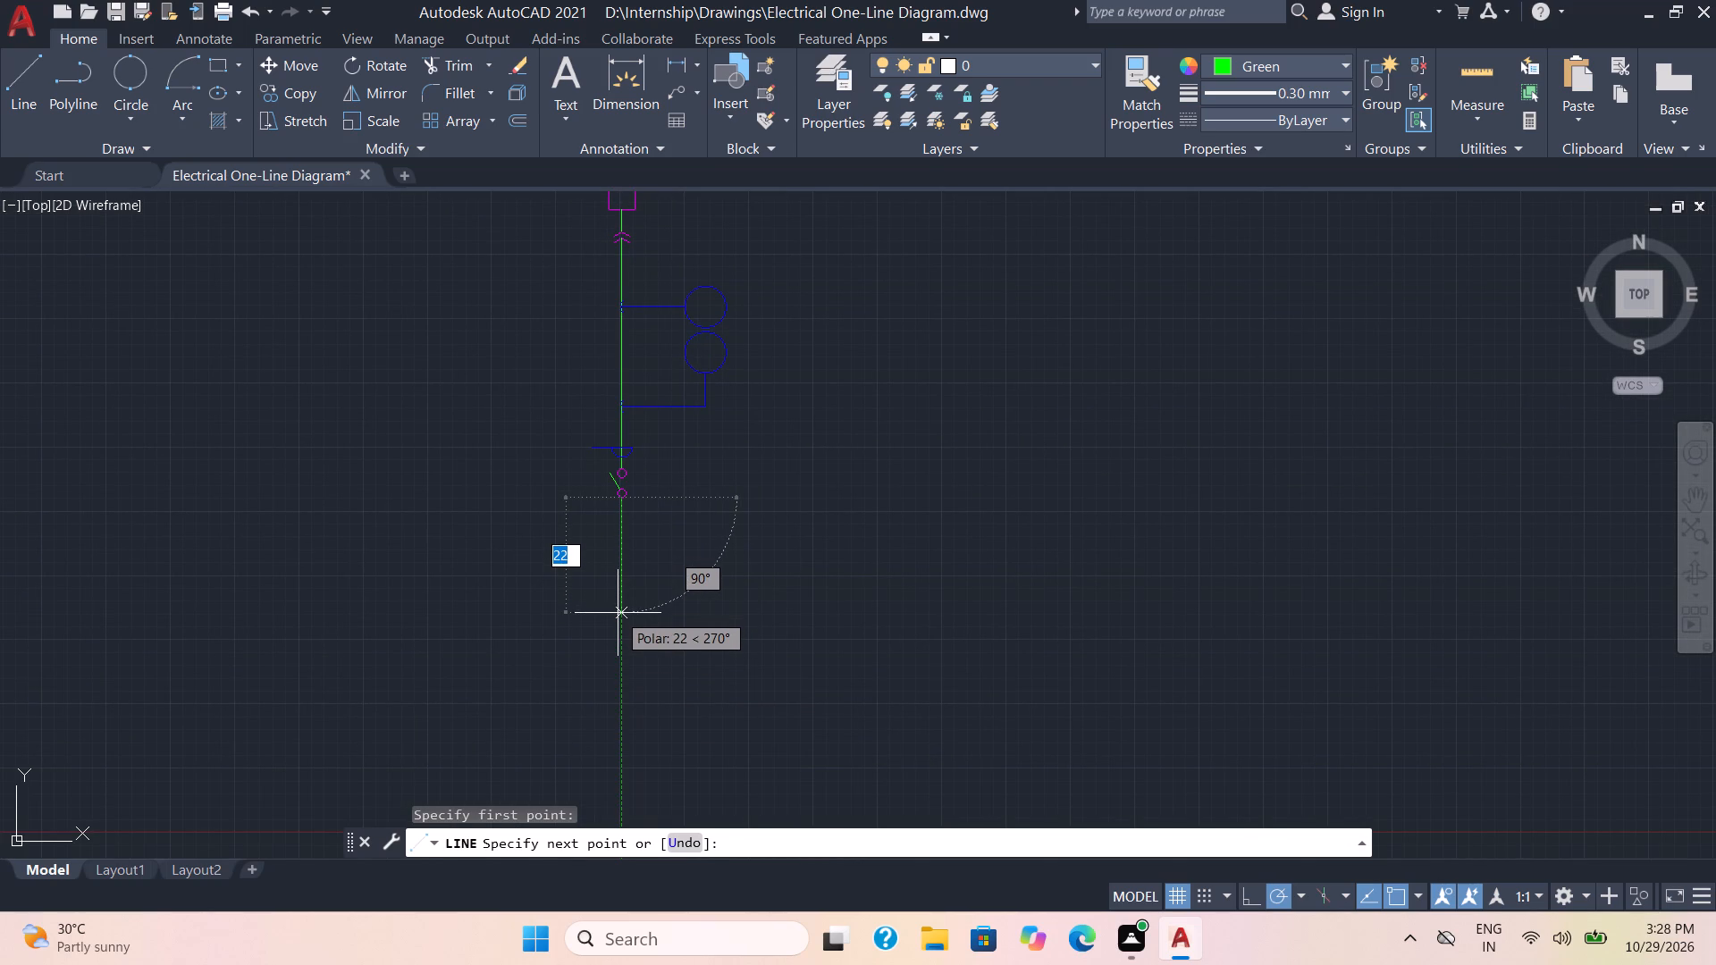
click(625, 714)
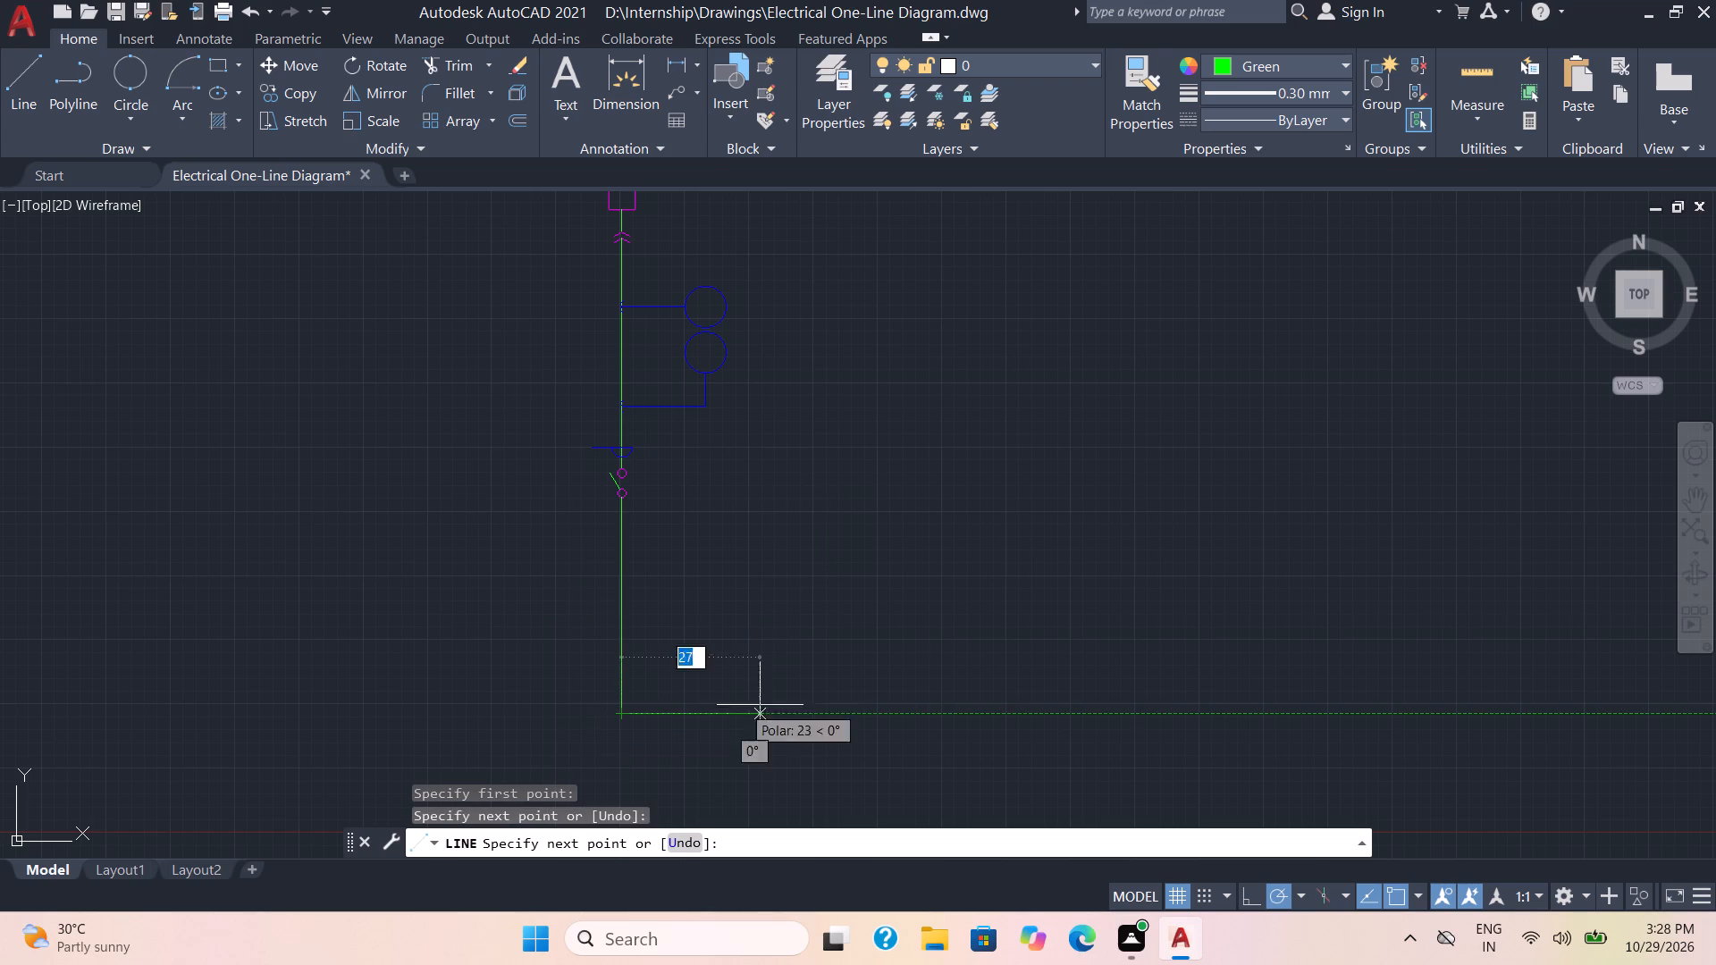
key(space)
Copy the upper blue current-transformer branch (both arcs, horizontal line and circle) 58 mm straight down to the midpoint of the lowest green line.
scroll(837, 532, down, 1)
scroll(827, 486, up, 2)
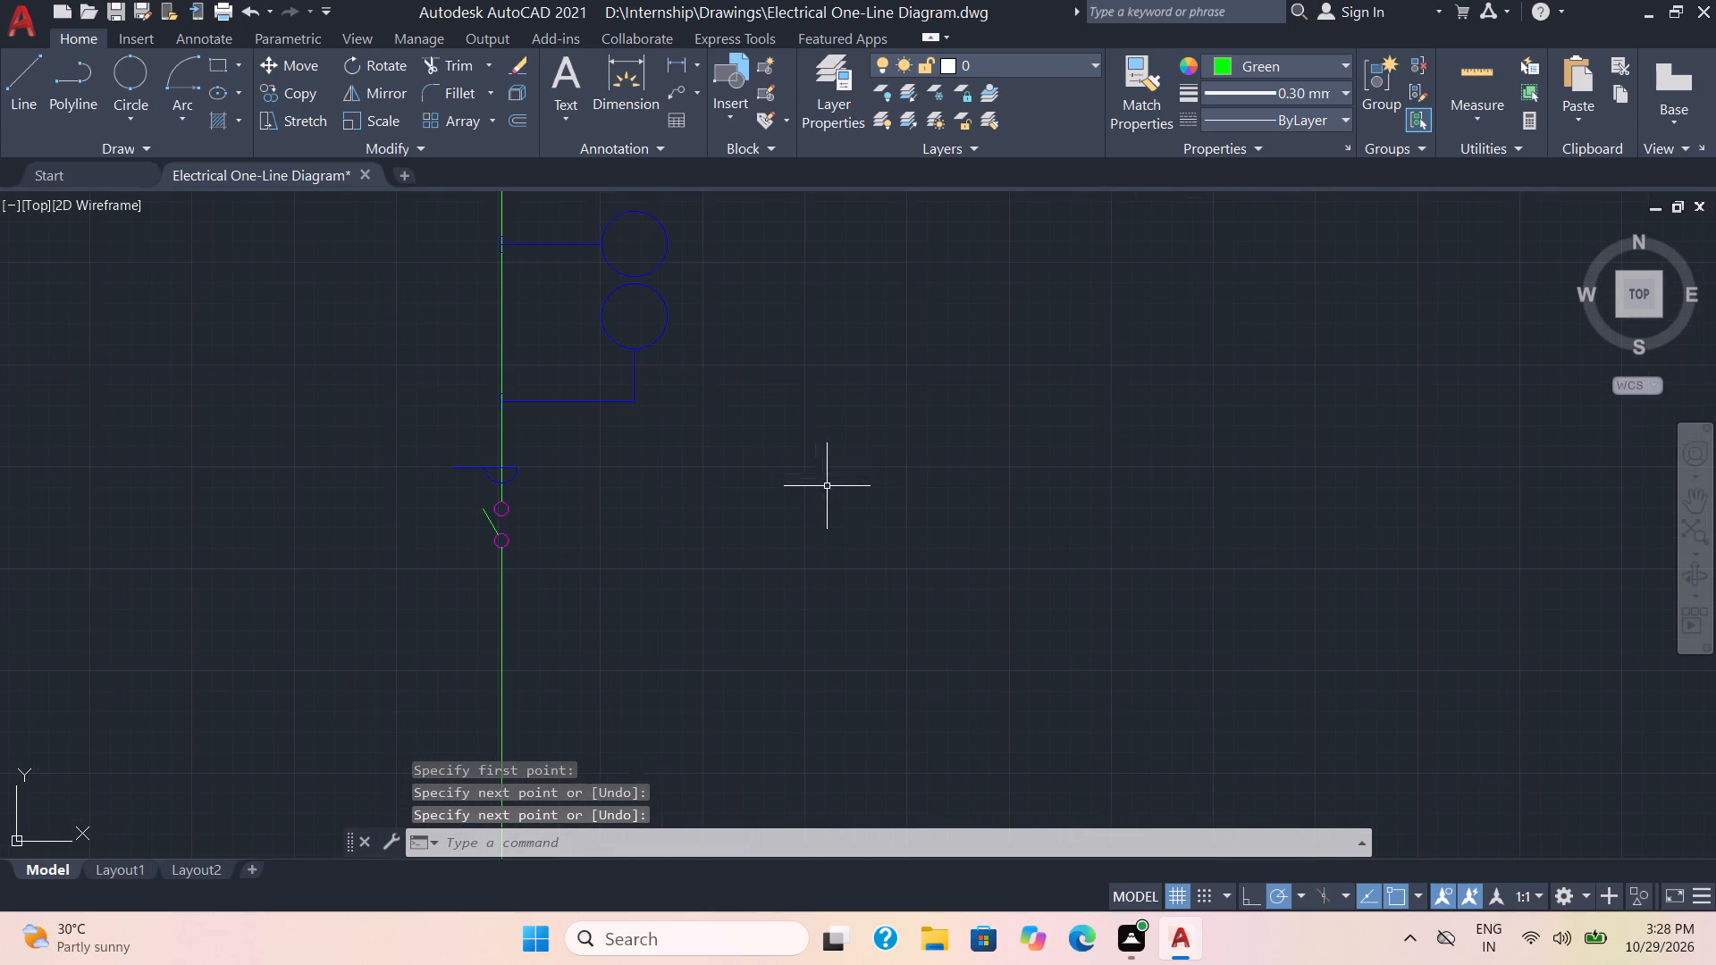
middle_drag(577, 285, 616, 461)
scroll(617, 453, up, 2)
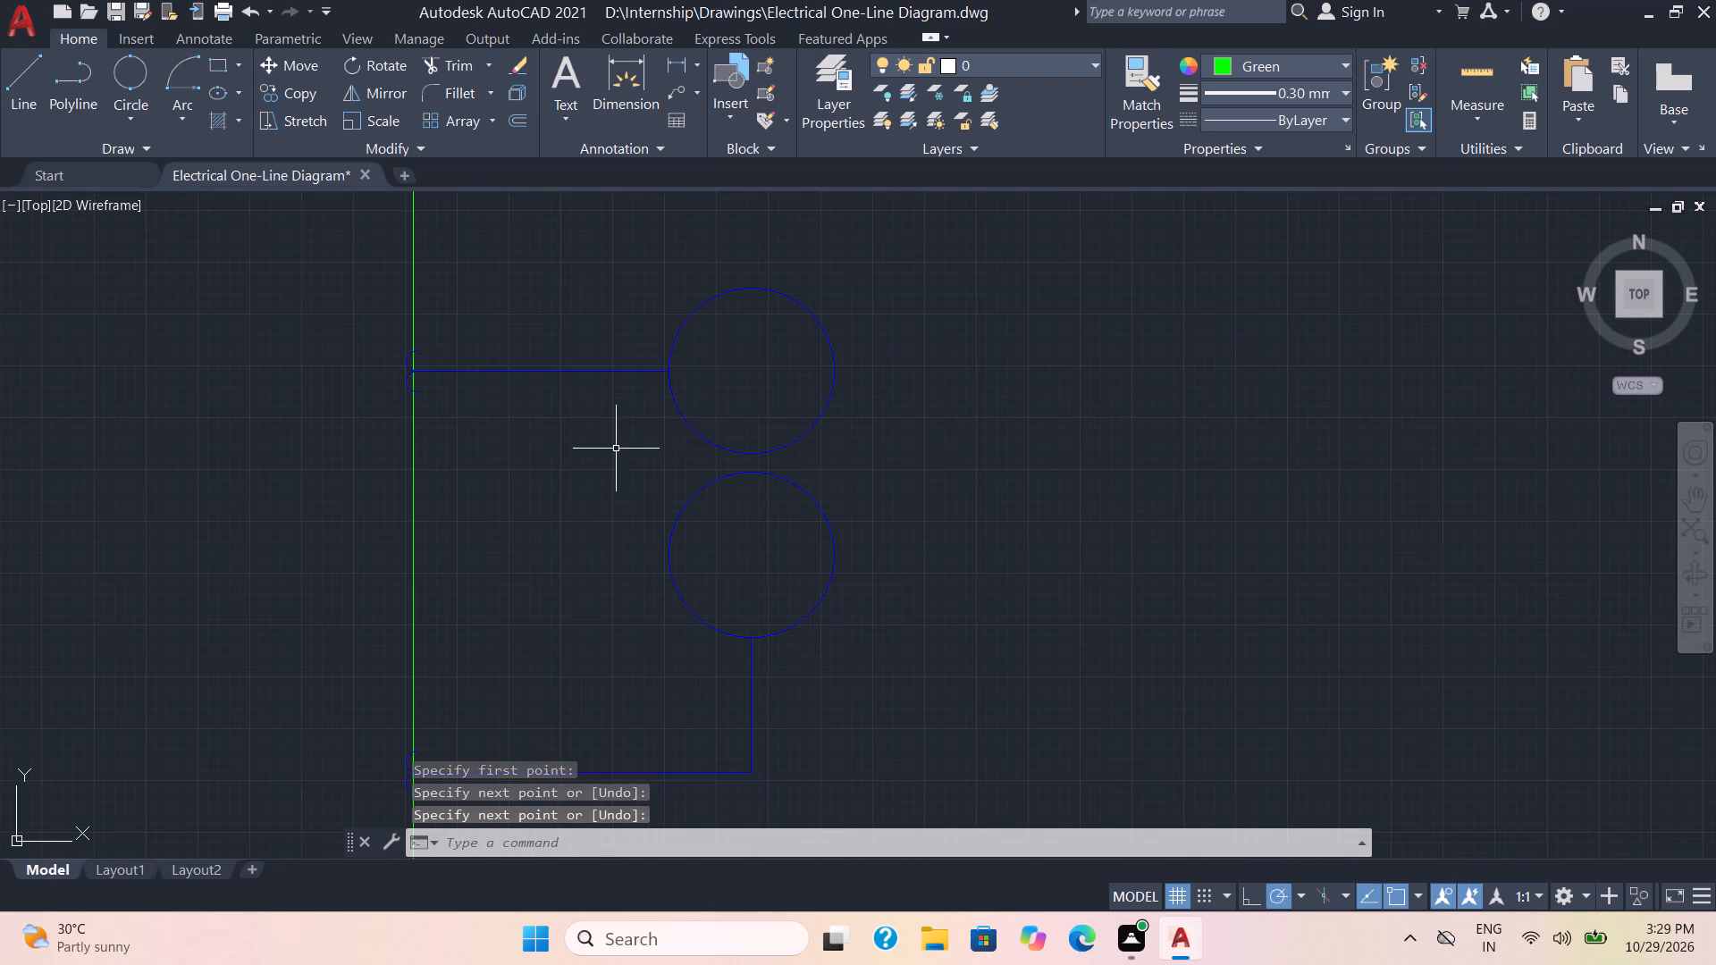
click(853, 452)
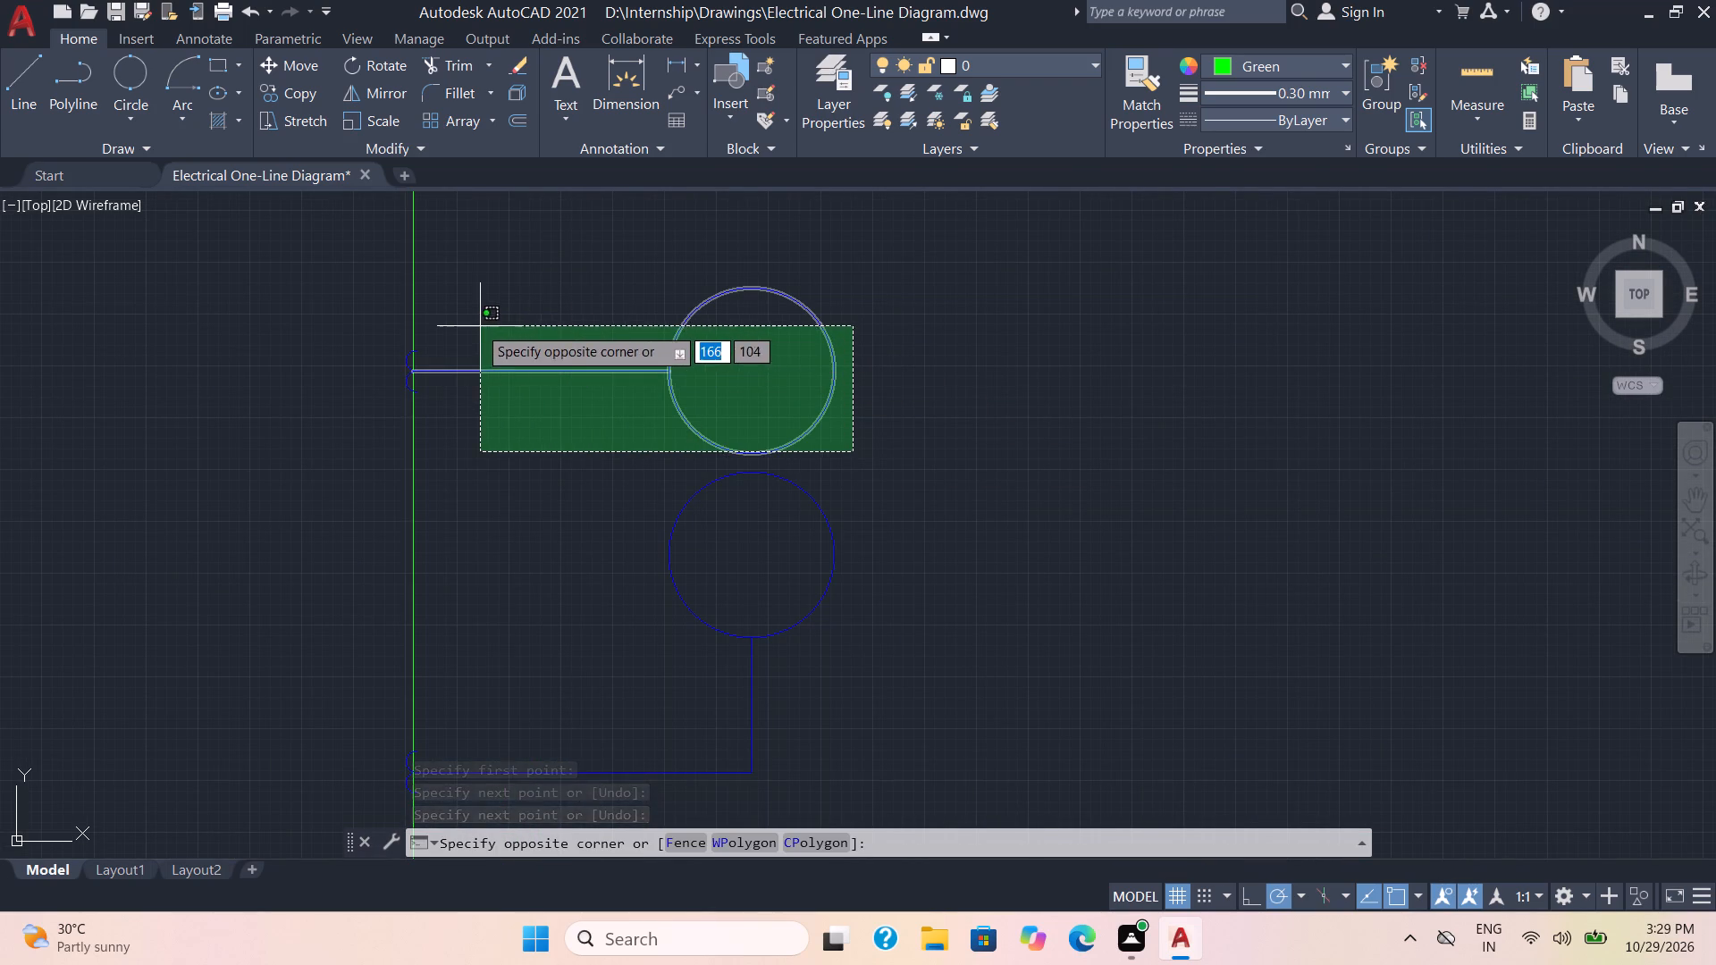
click(475, 325)
scroll(408, 382, up, 4)
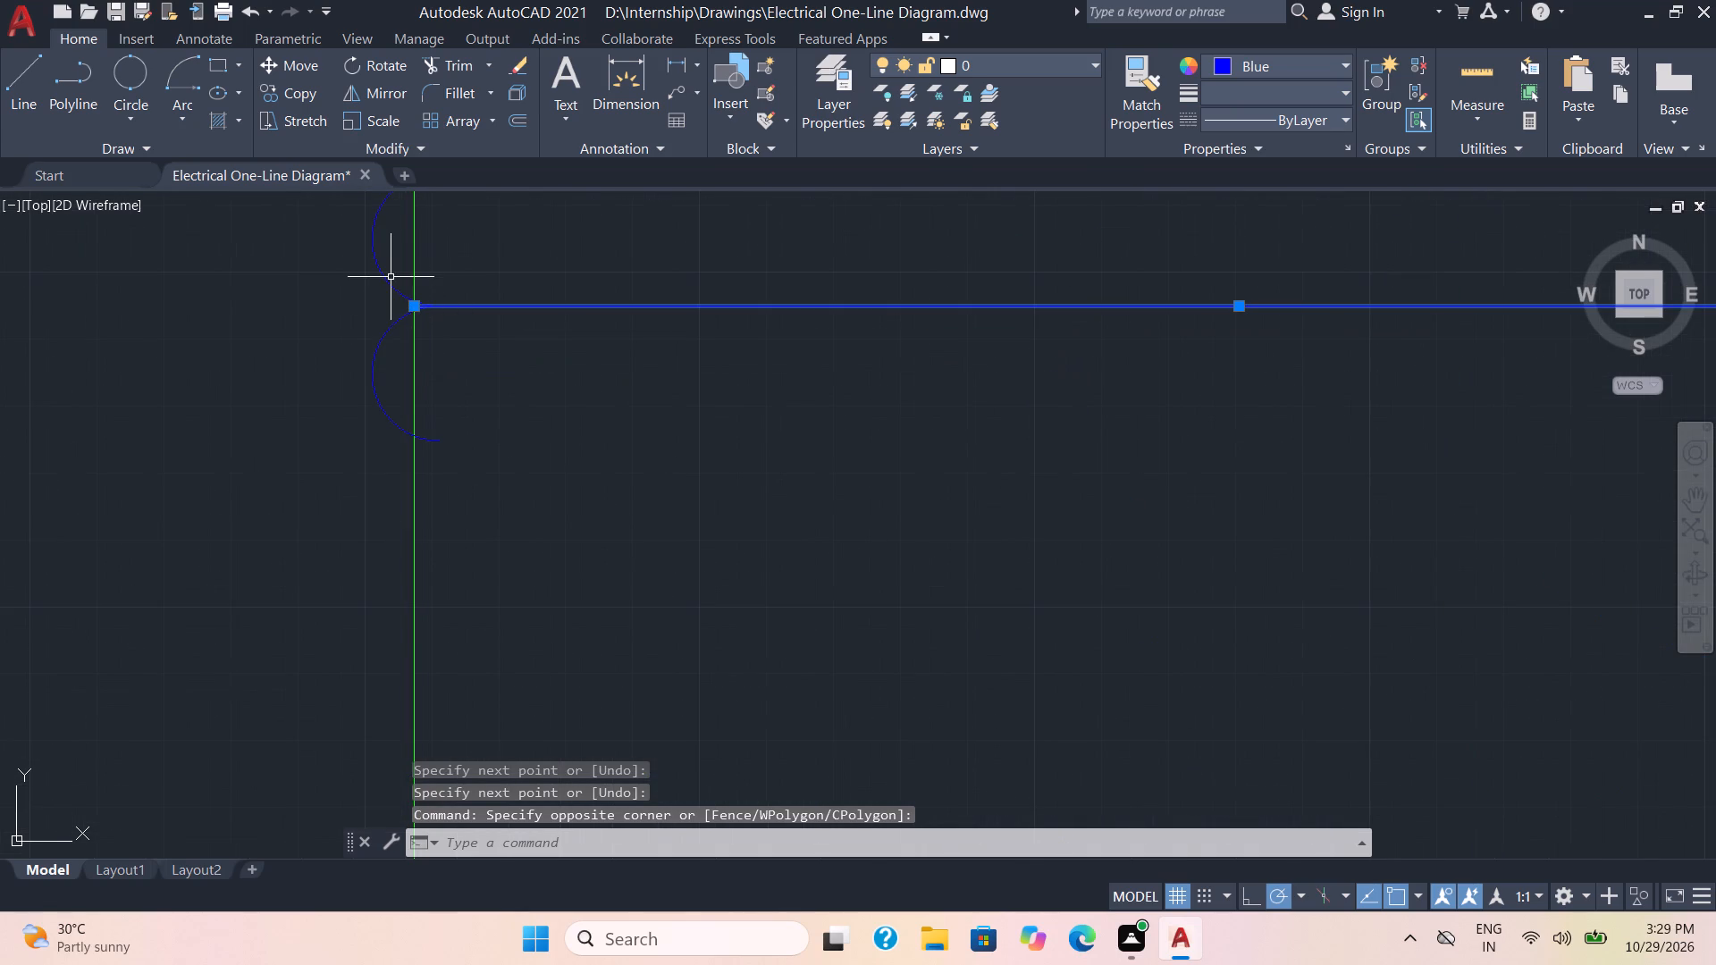
click(392, 282)
click(378, 349)
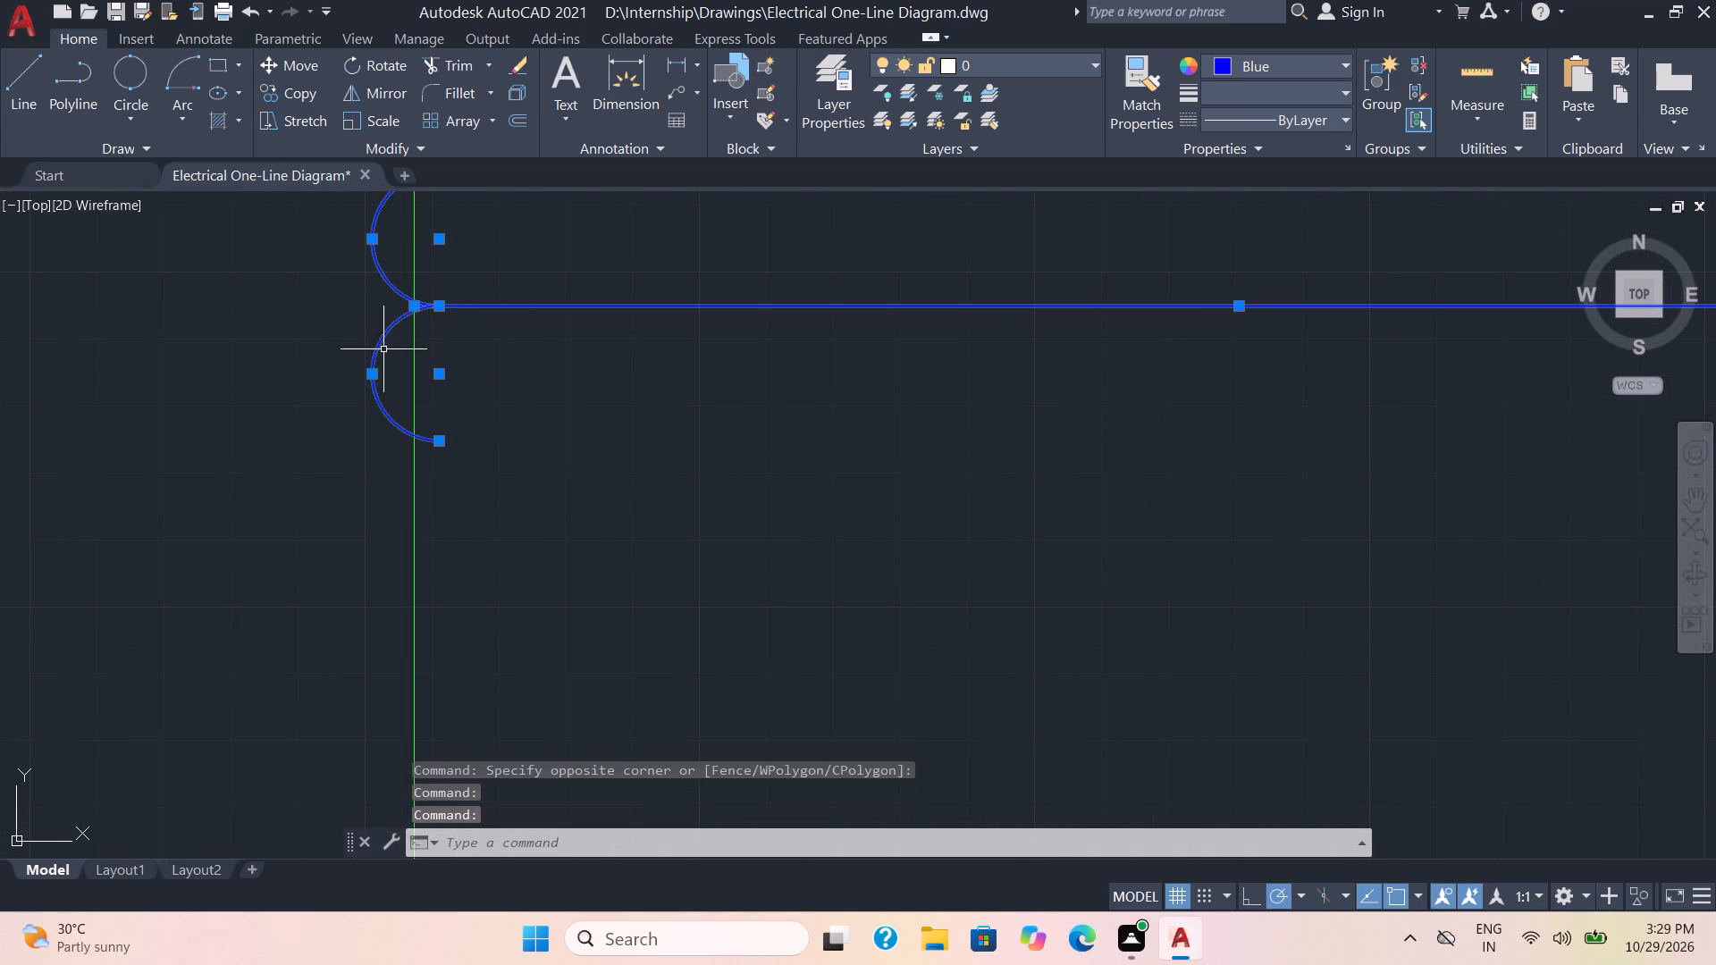
click(303, 94)
scroll(466, 334, up, 4)
middle_drag(309, 331, 442, 464)
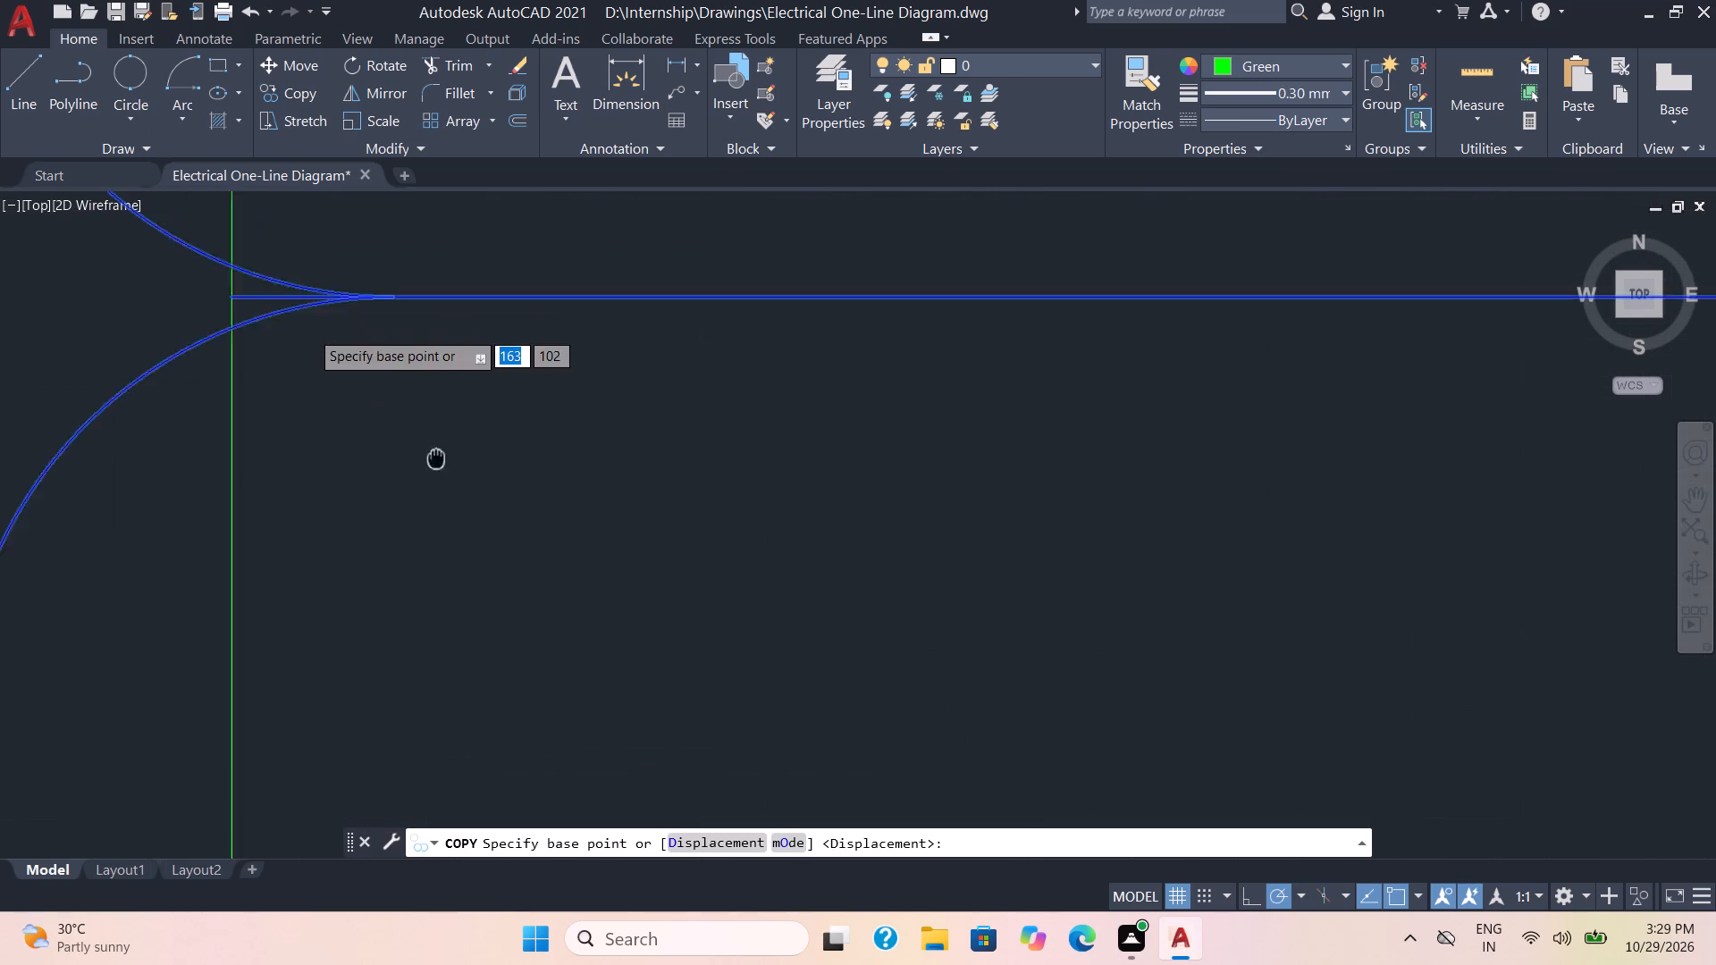
middle_drag(442, 464, 506, 536)
click(301, 383)
scroll(413, 496, down, 4)
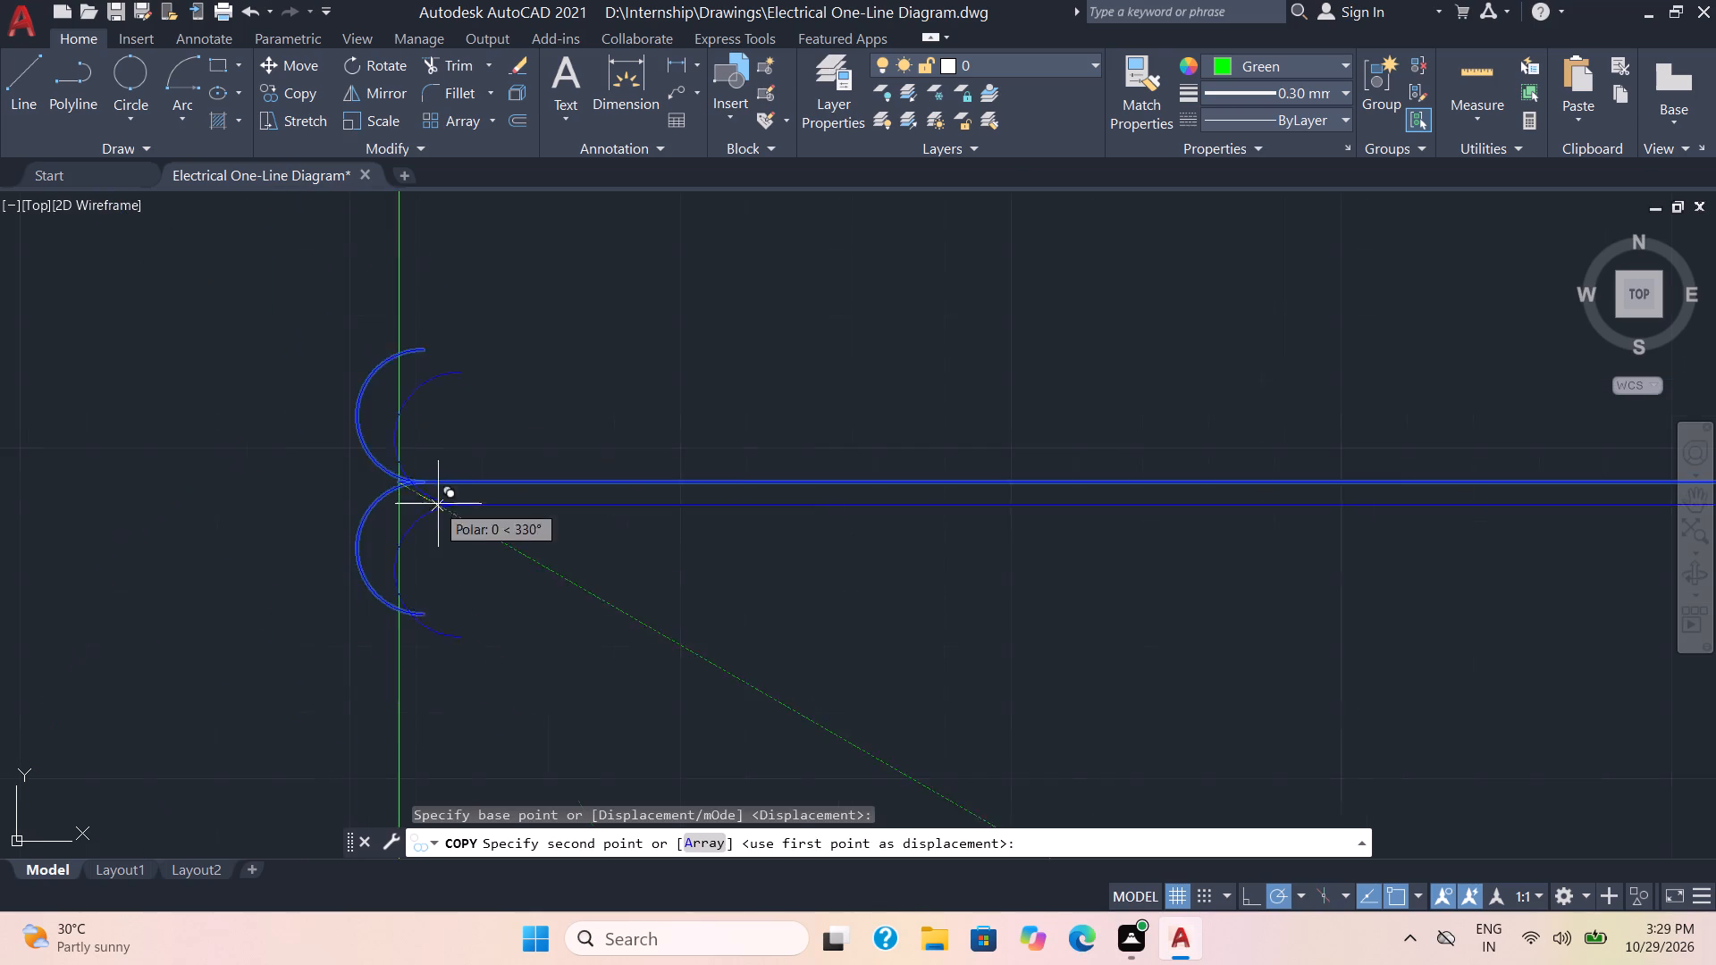
scroll(439, 505, down, 4)
middle_drag(499, 642, 539, 348)
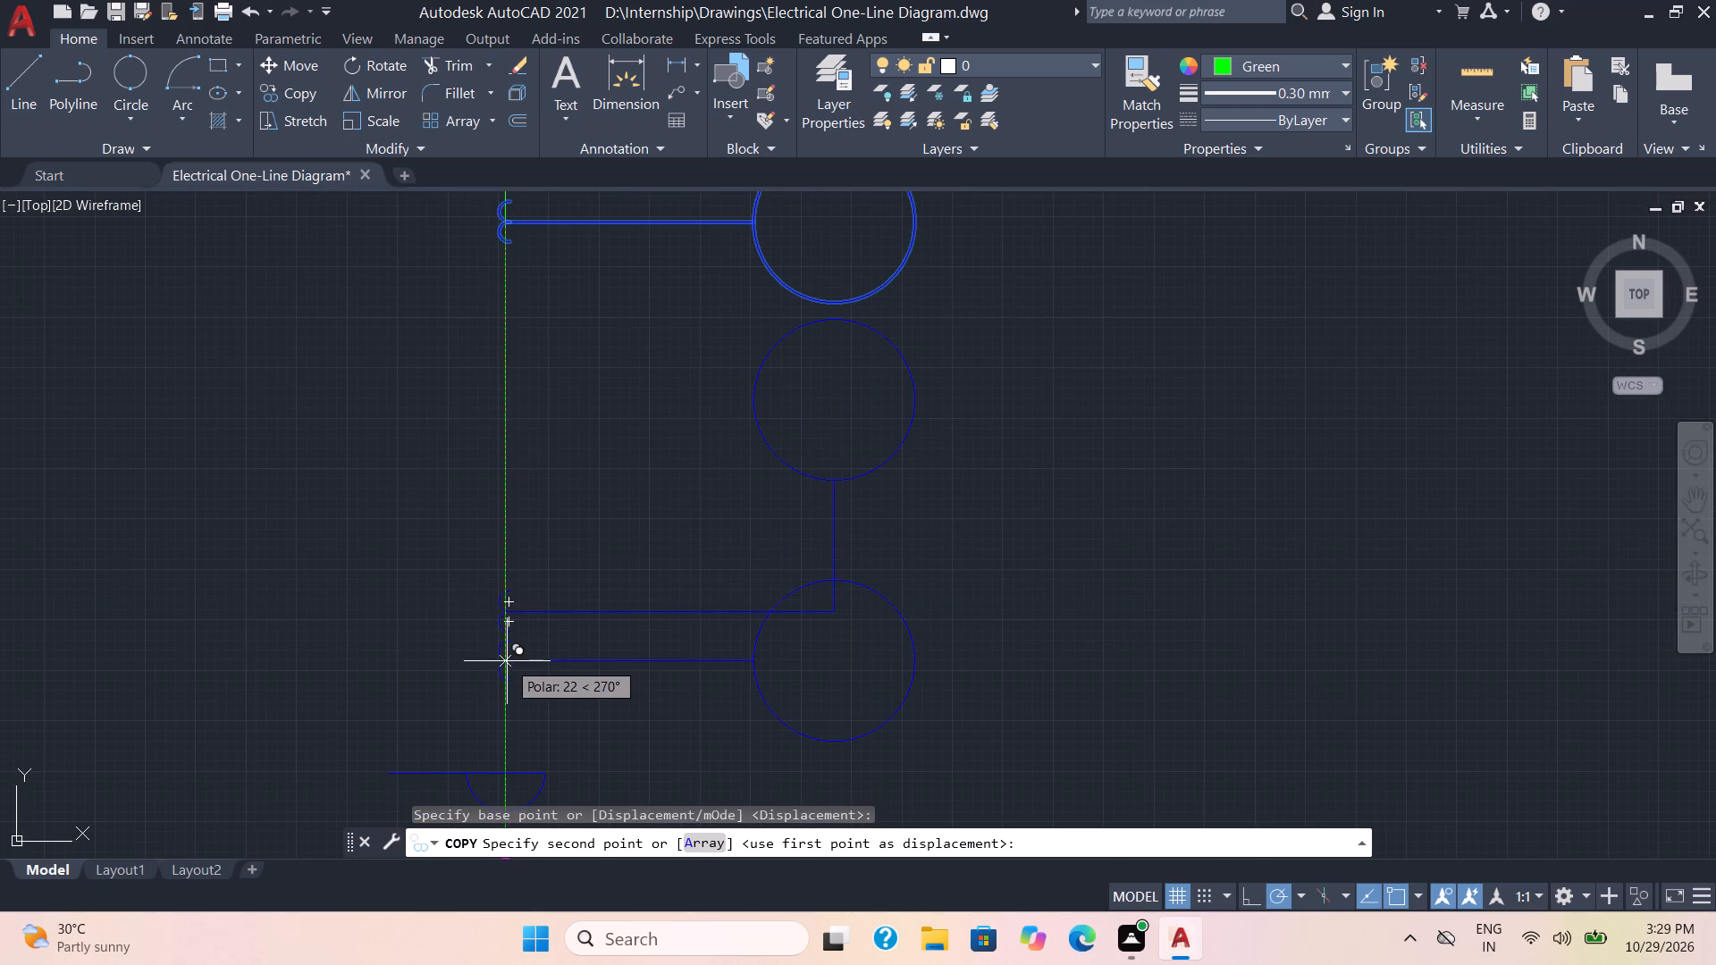
middle_drag(507, 661, 577, 151)
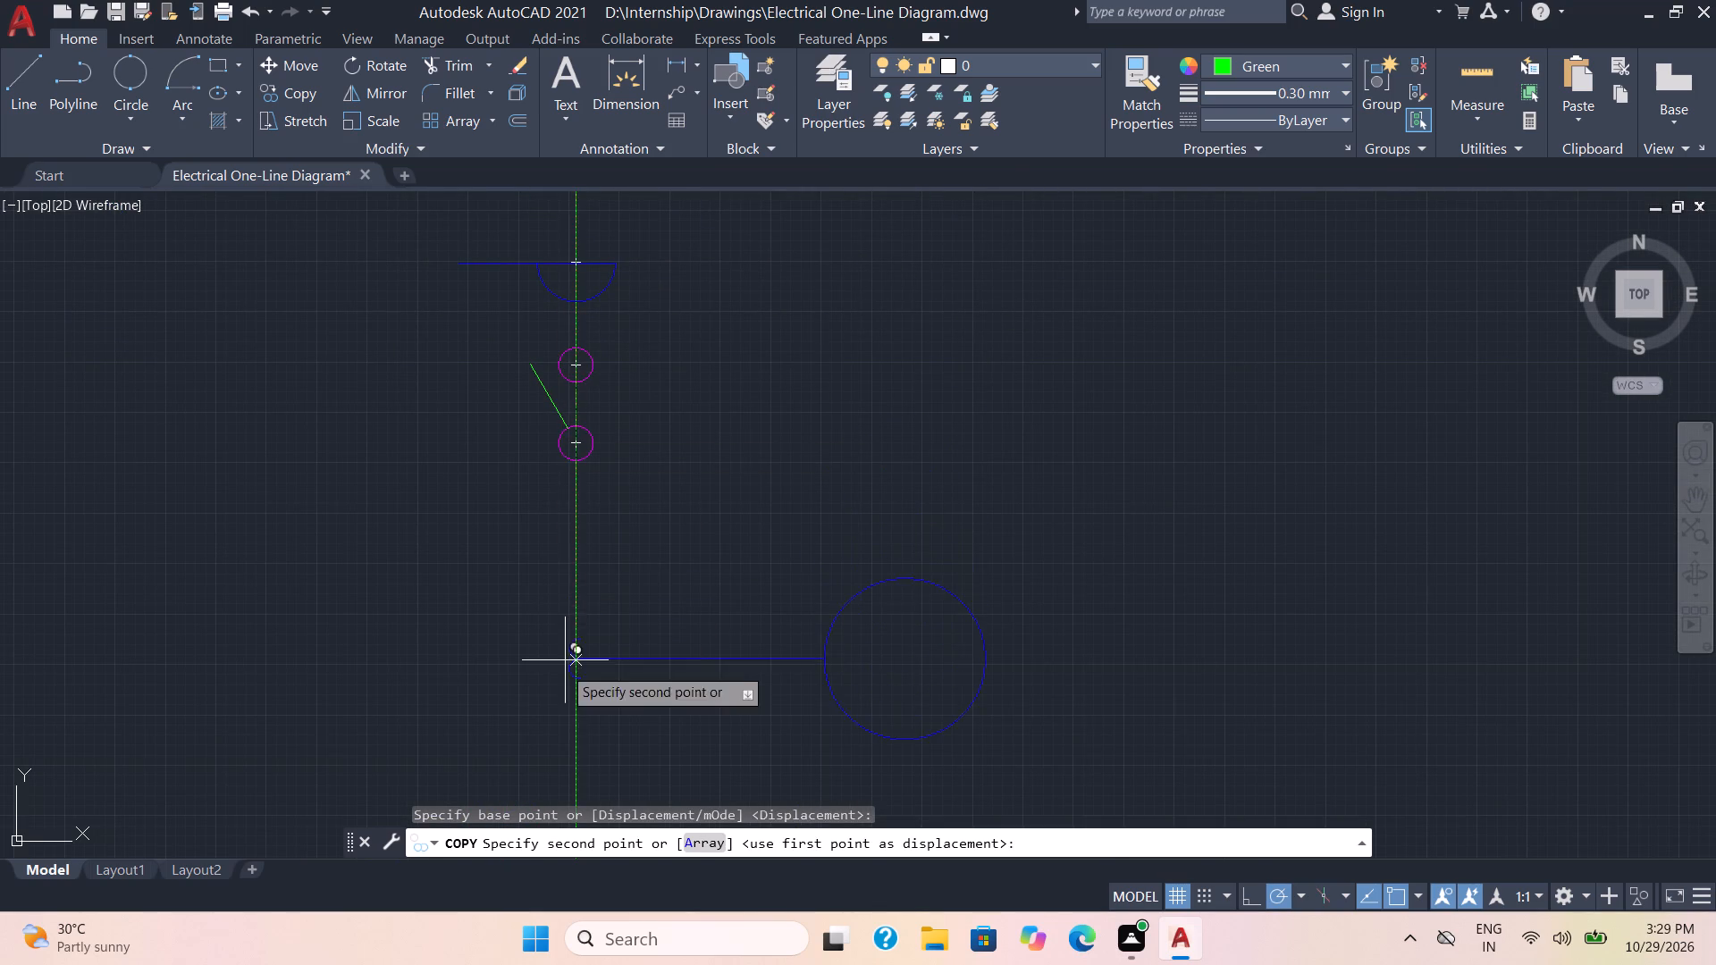
middle_drag(579, 686, 604, 386)
scroll(604, 386, down, 2)
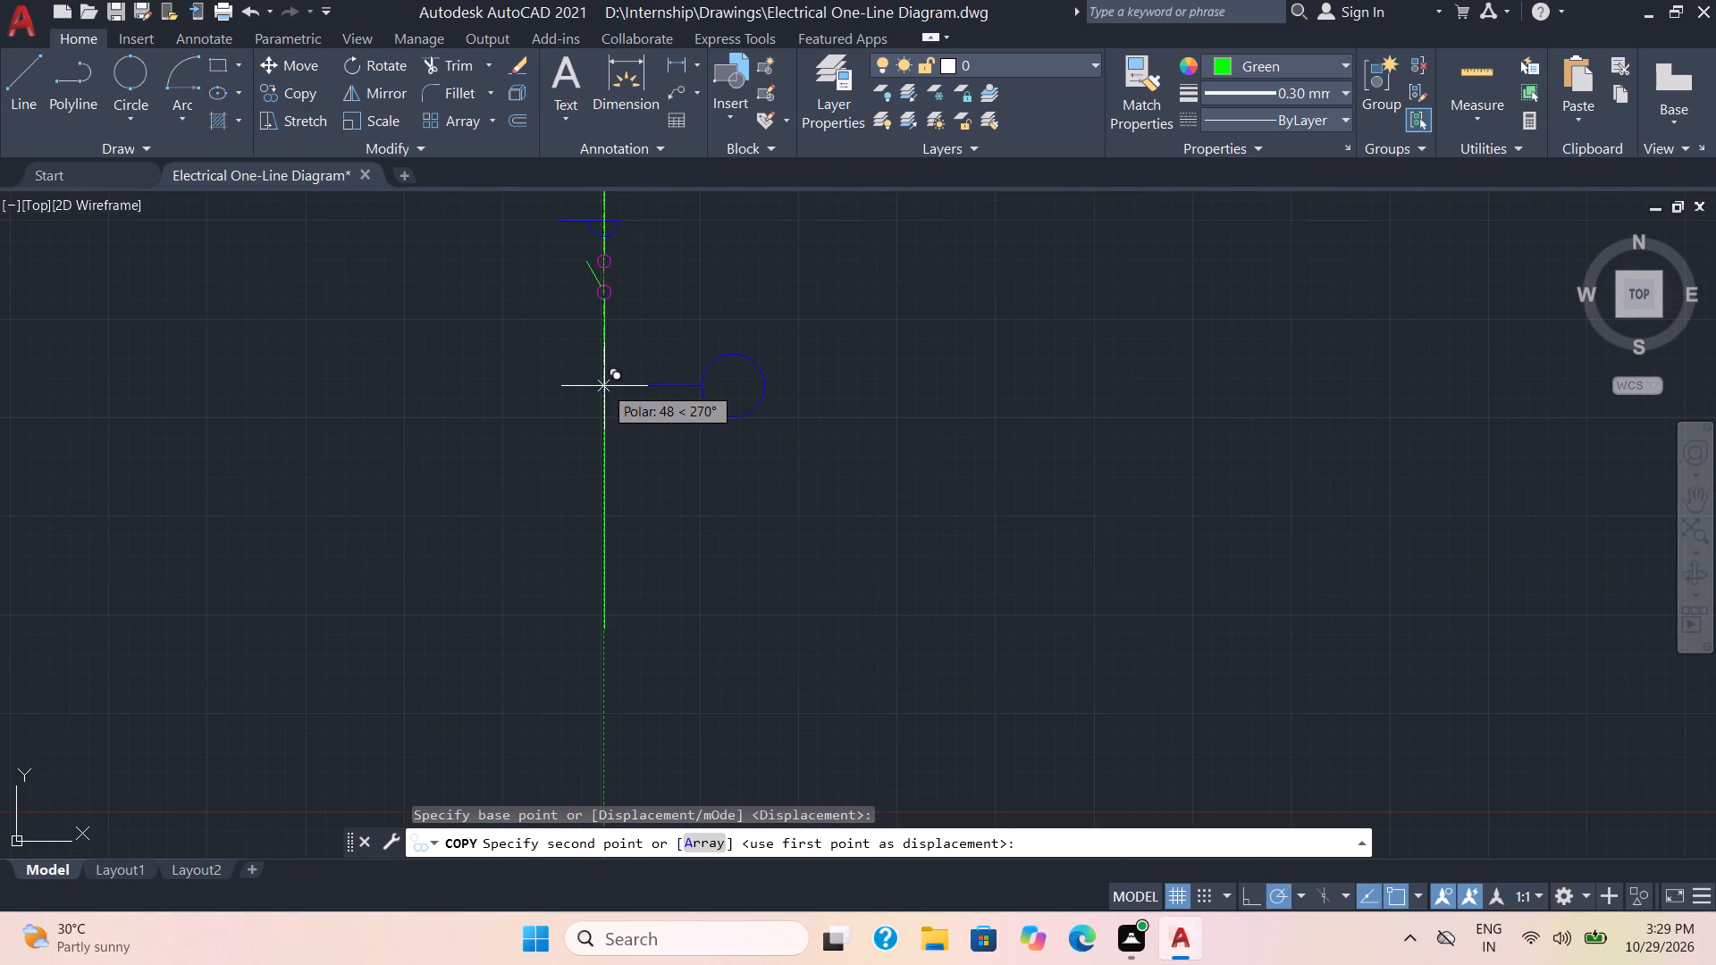
scroll(604, 386, down, 2)
scroll(609, 409, up, 2)
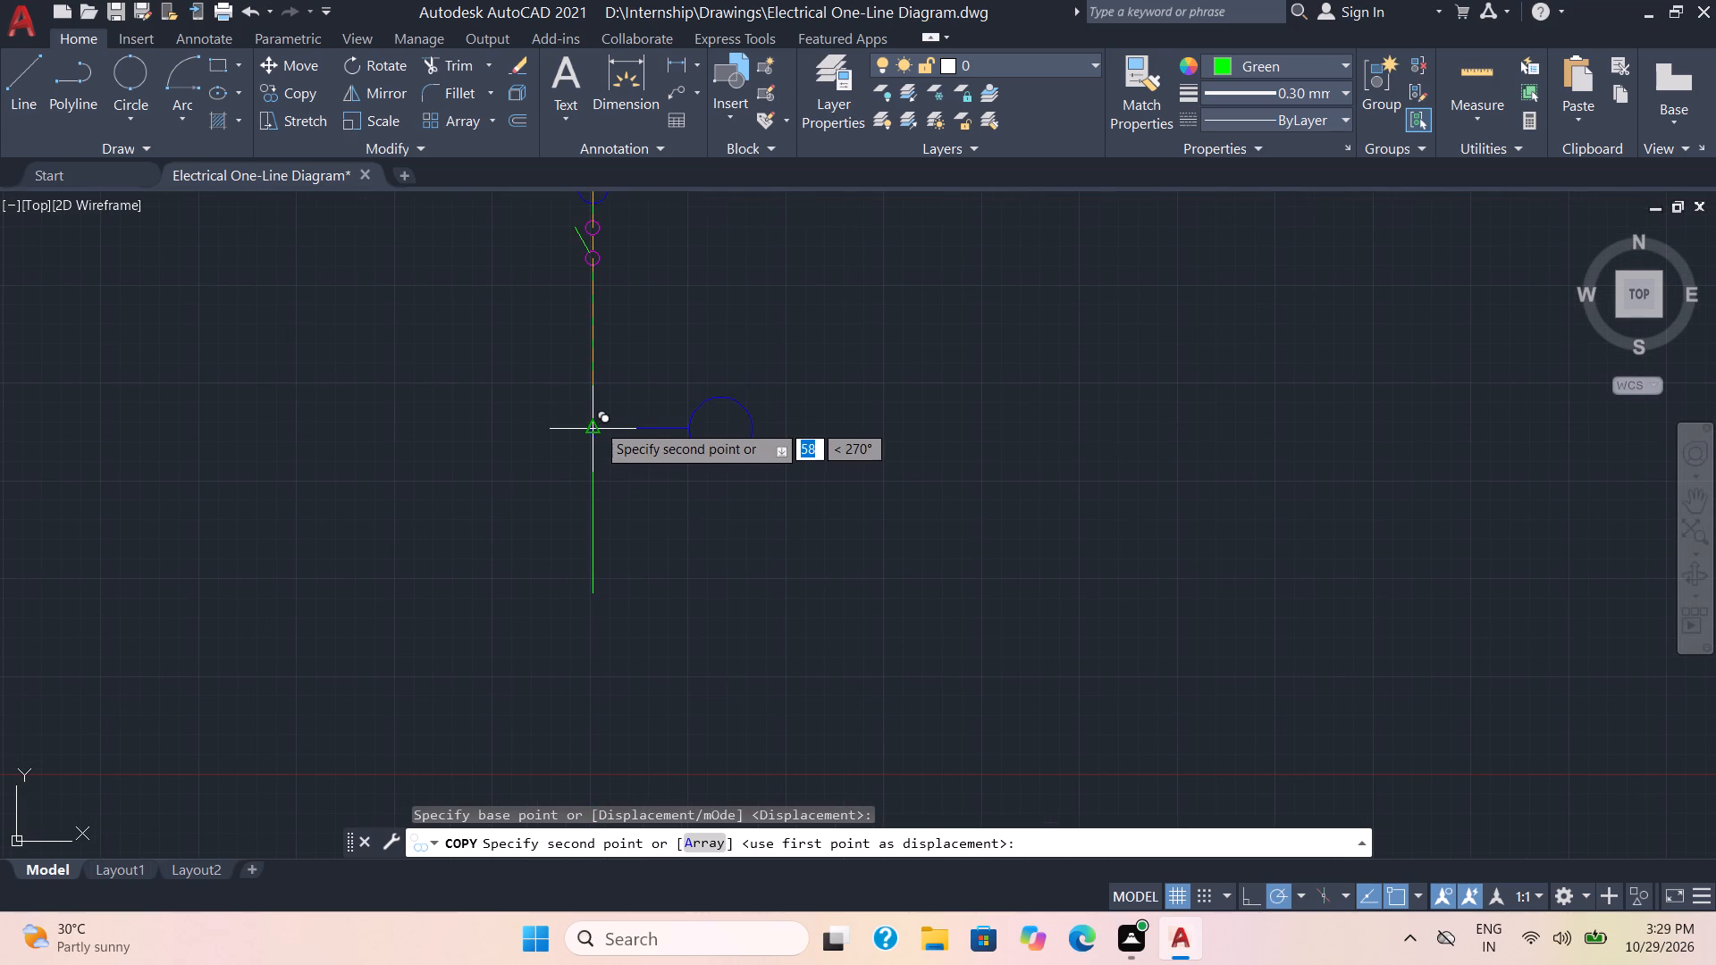
click(597, 426)
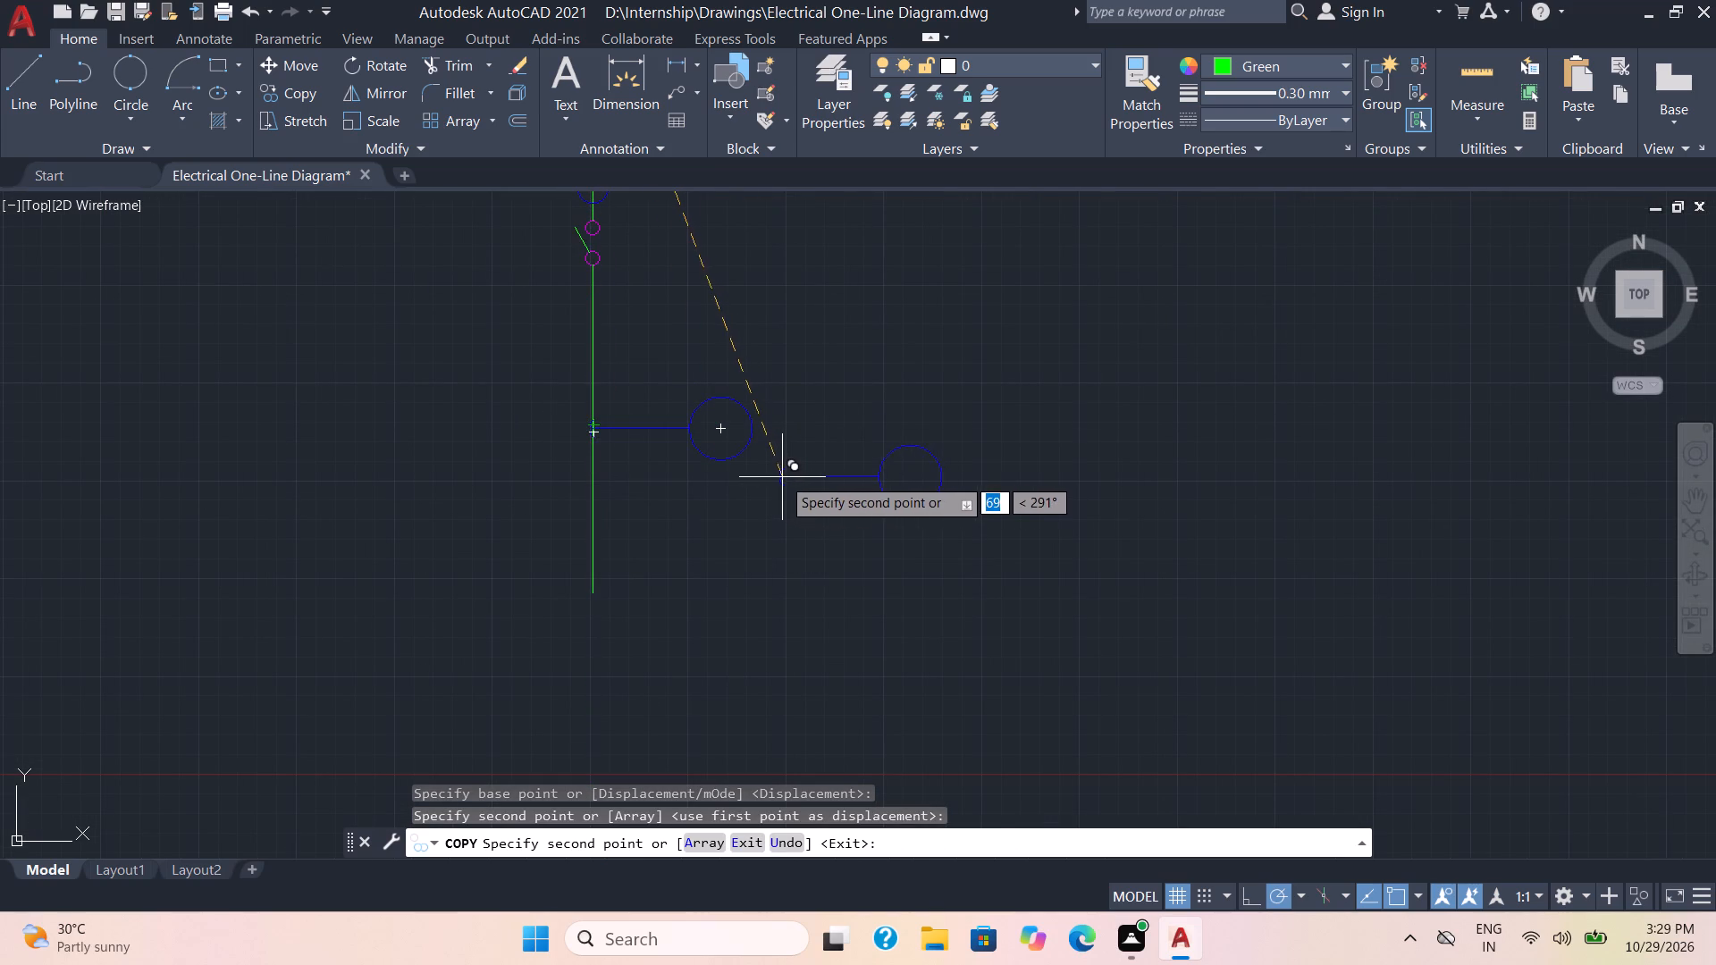
key(space)
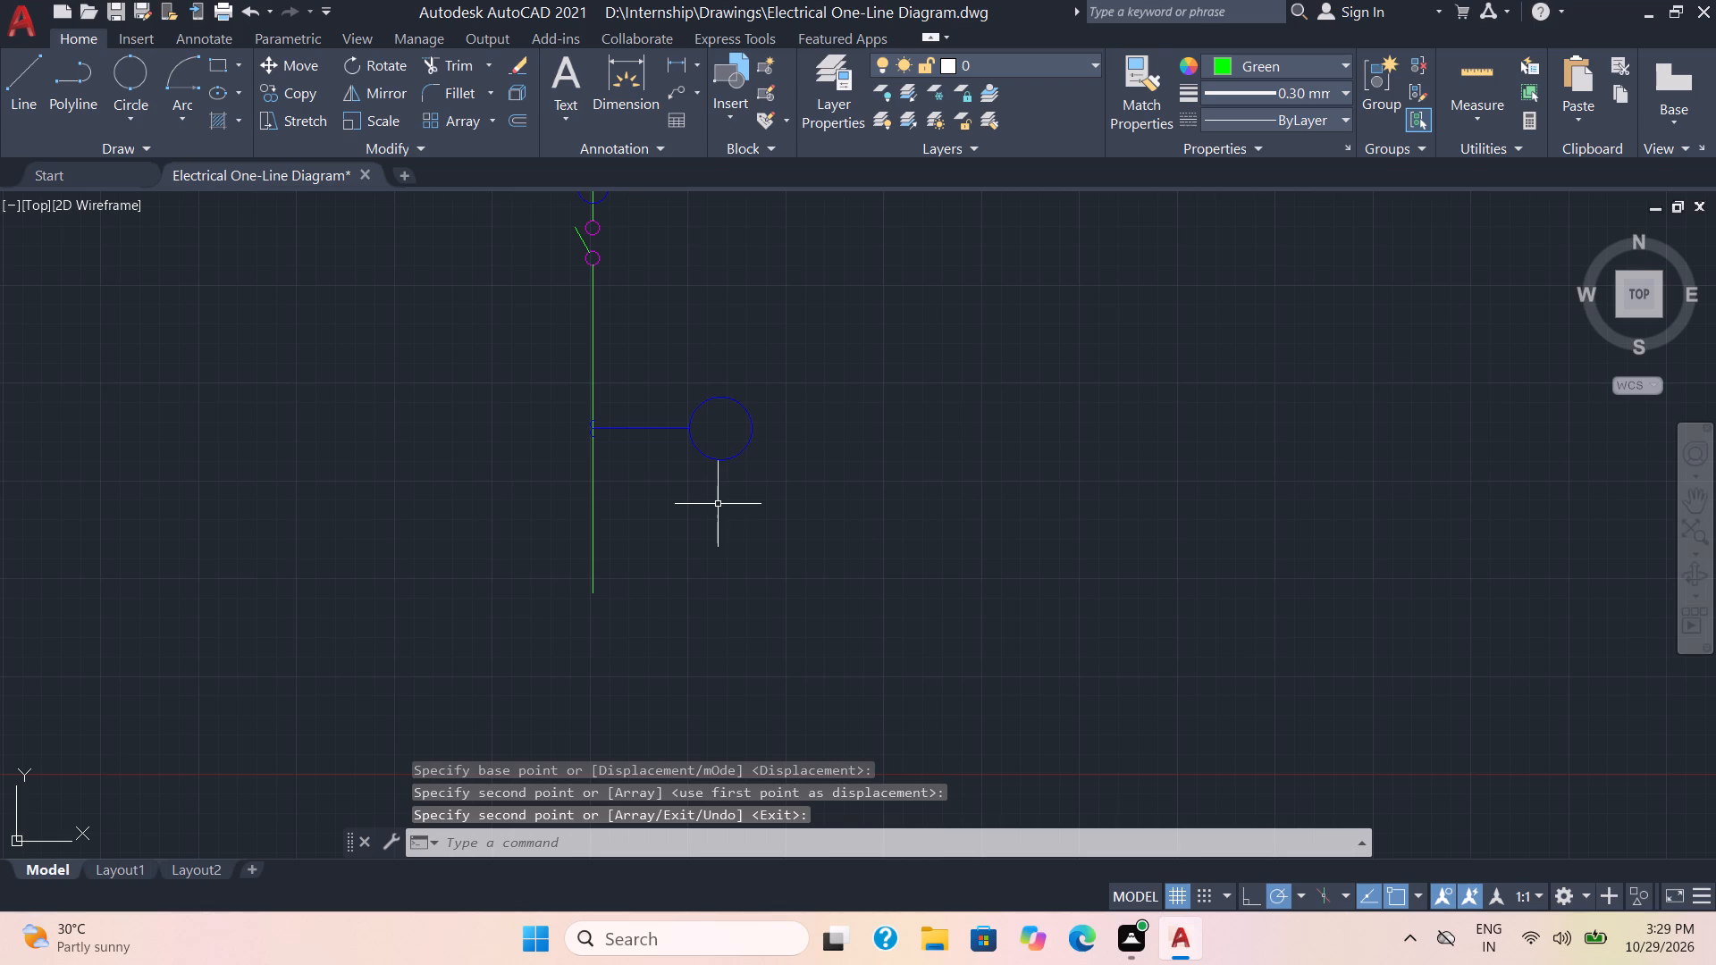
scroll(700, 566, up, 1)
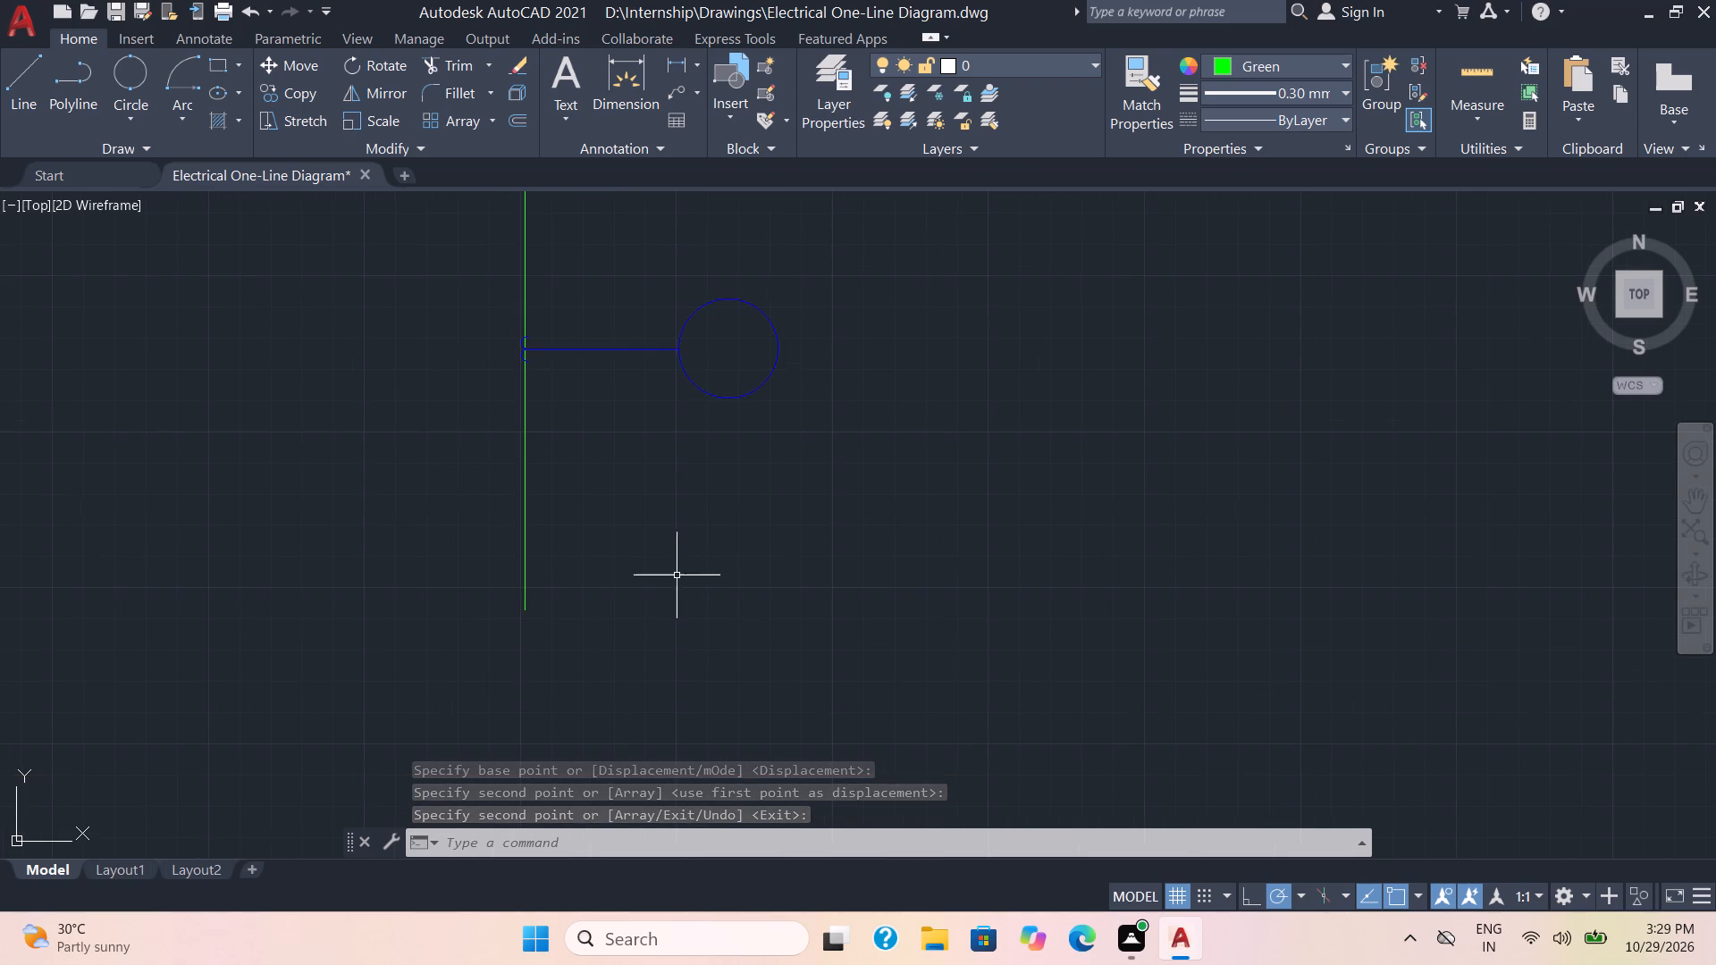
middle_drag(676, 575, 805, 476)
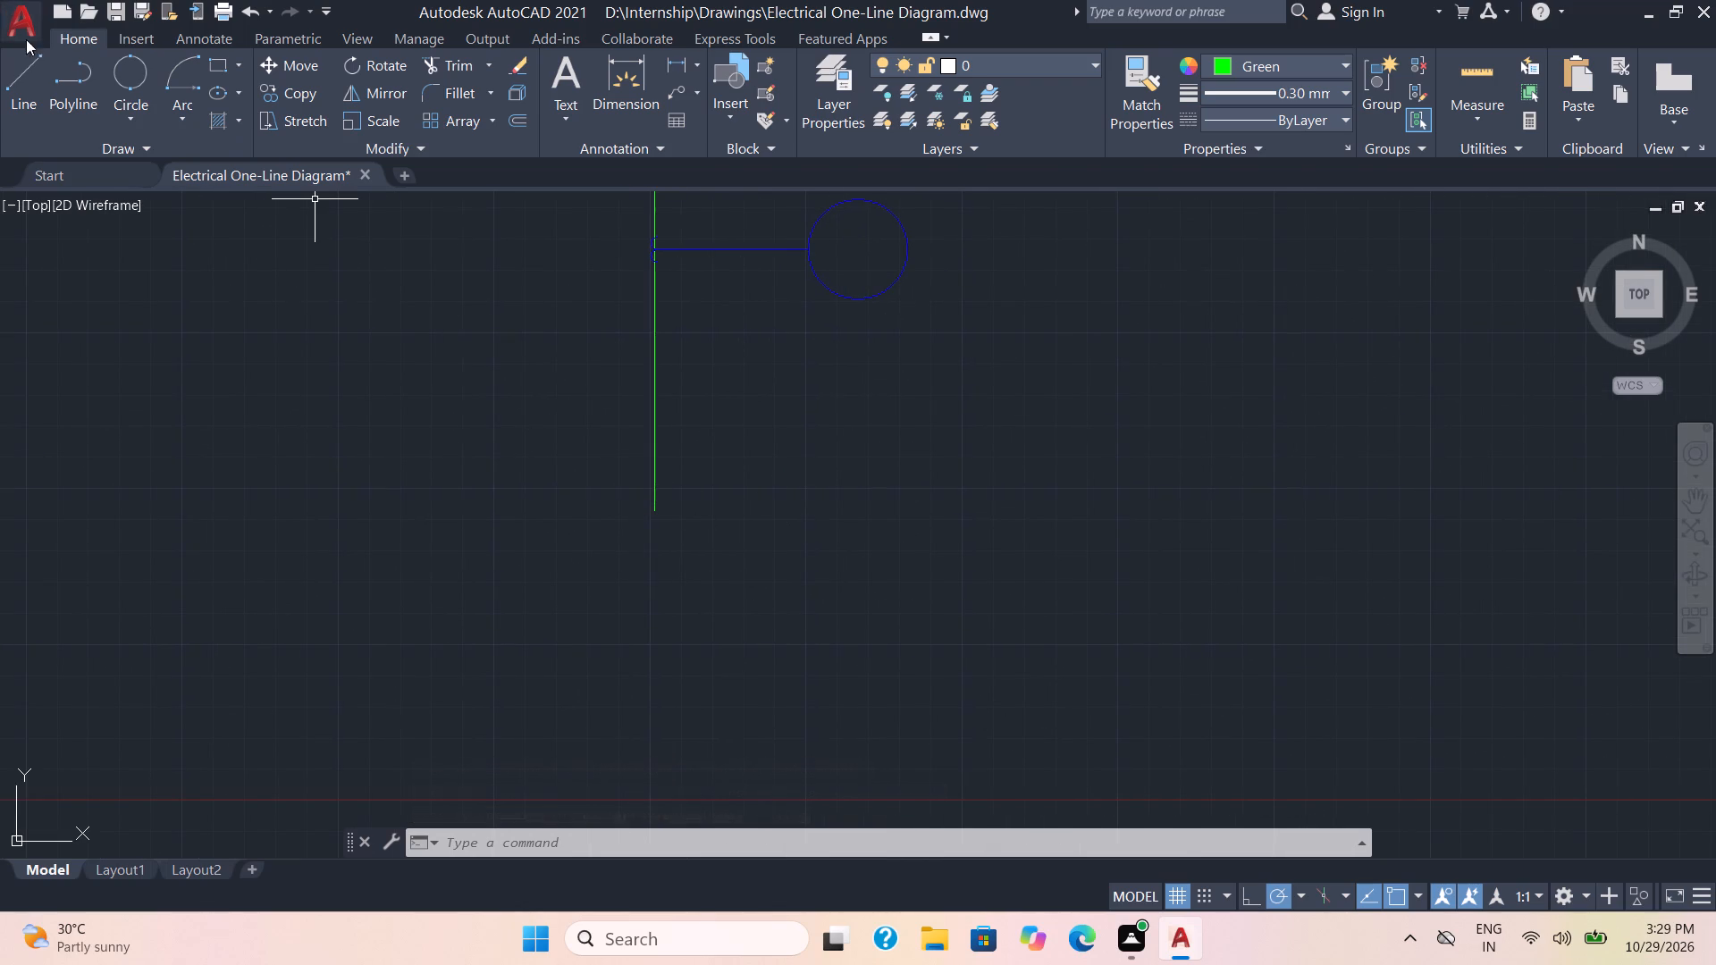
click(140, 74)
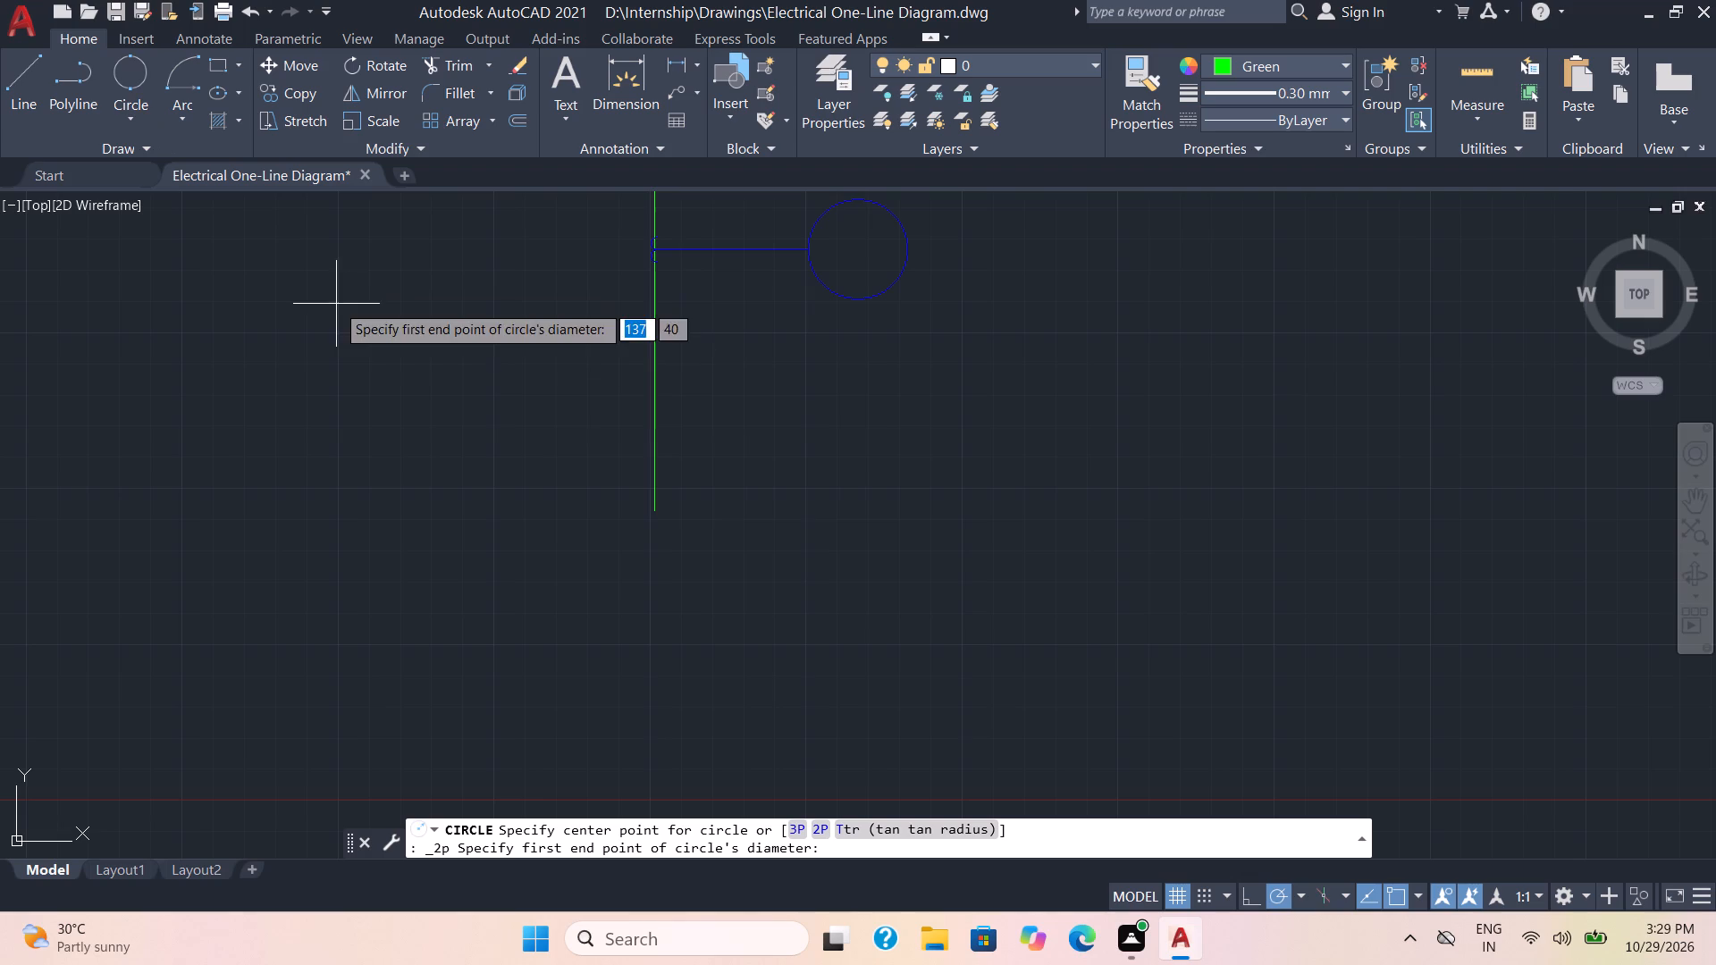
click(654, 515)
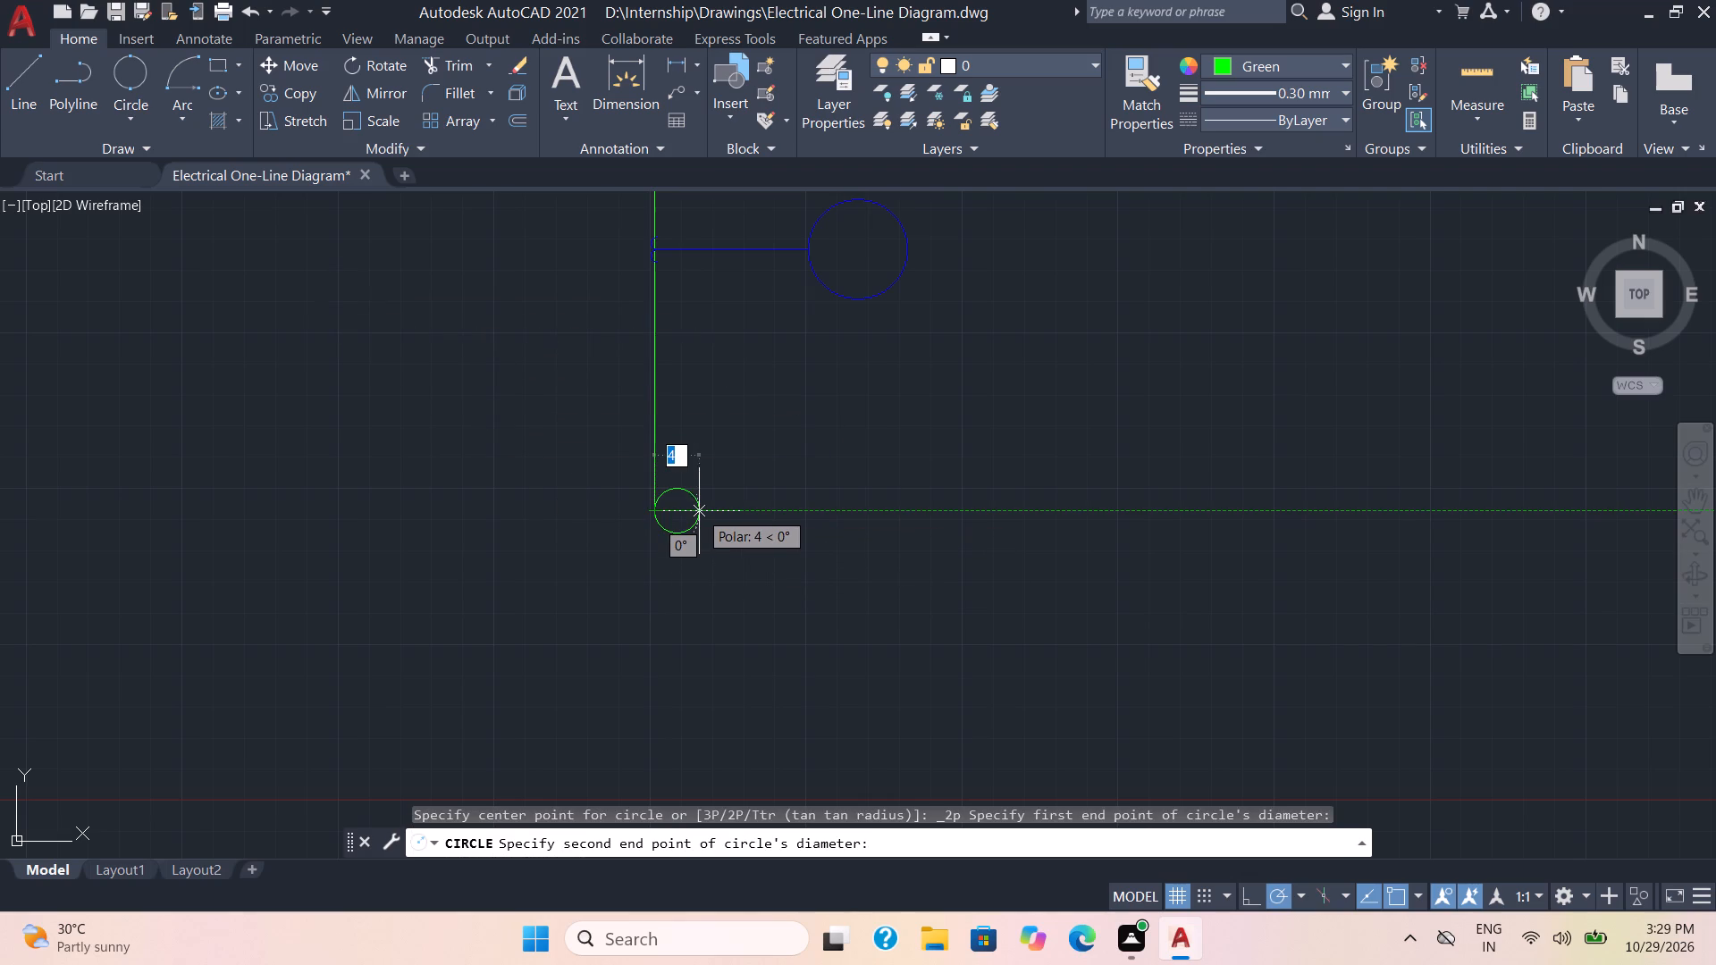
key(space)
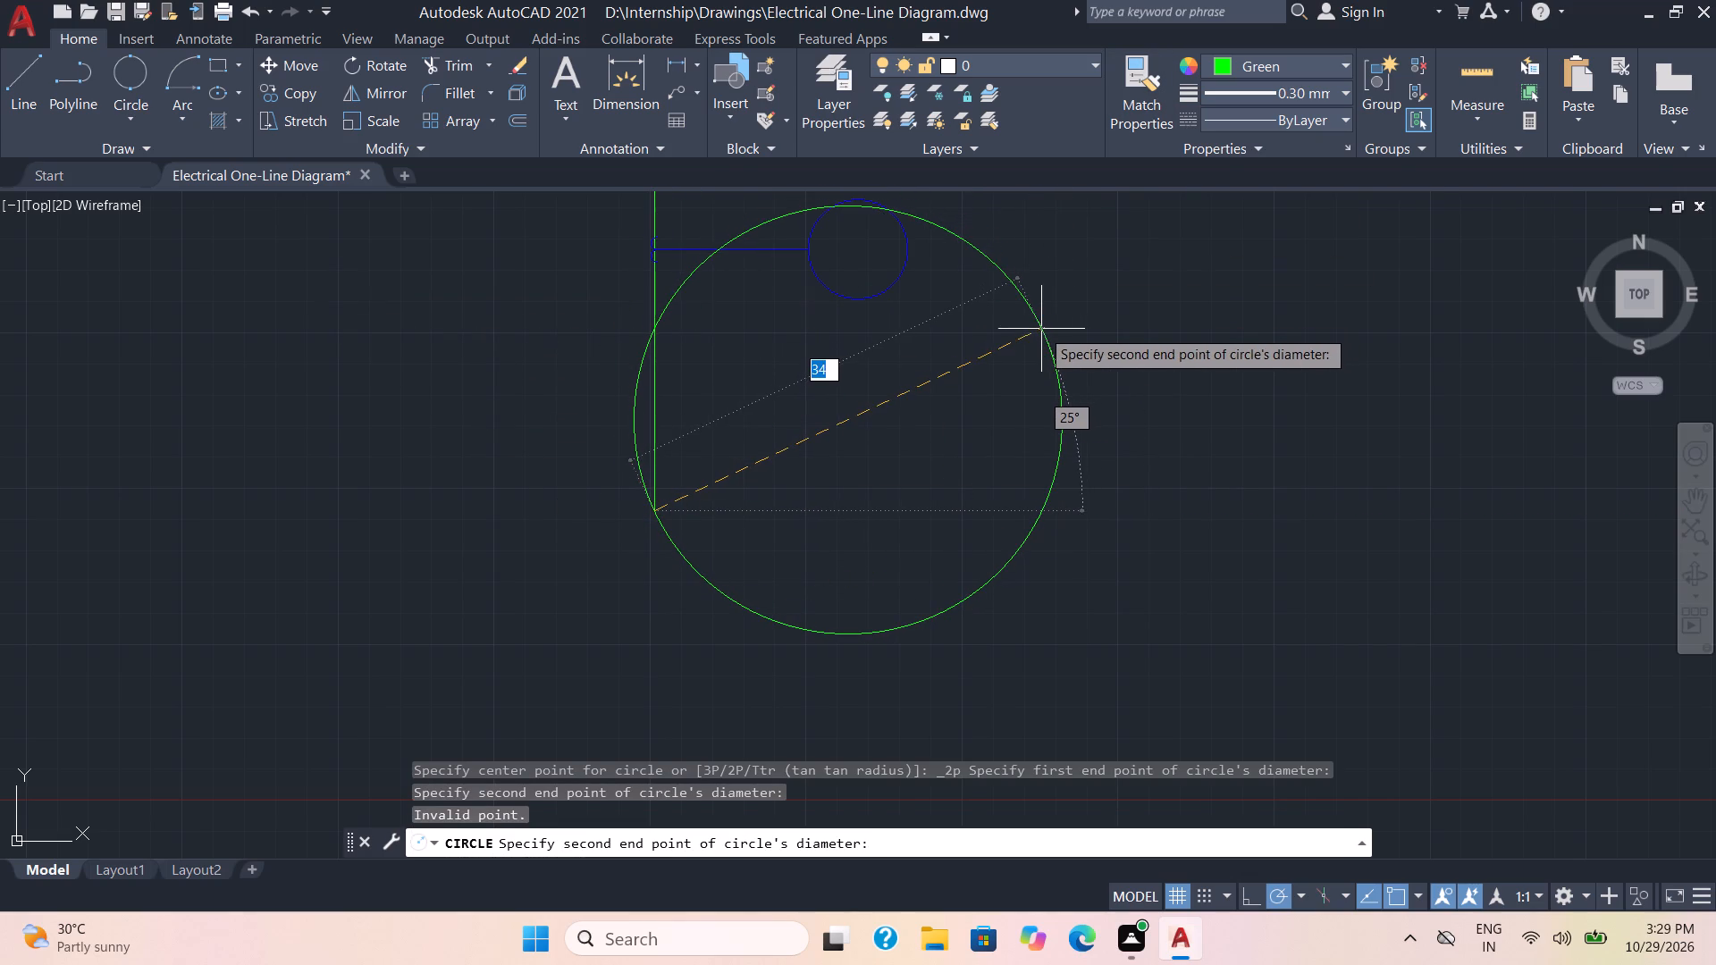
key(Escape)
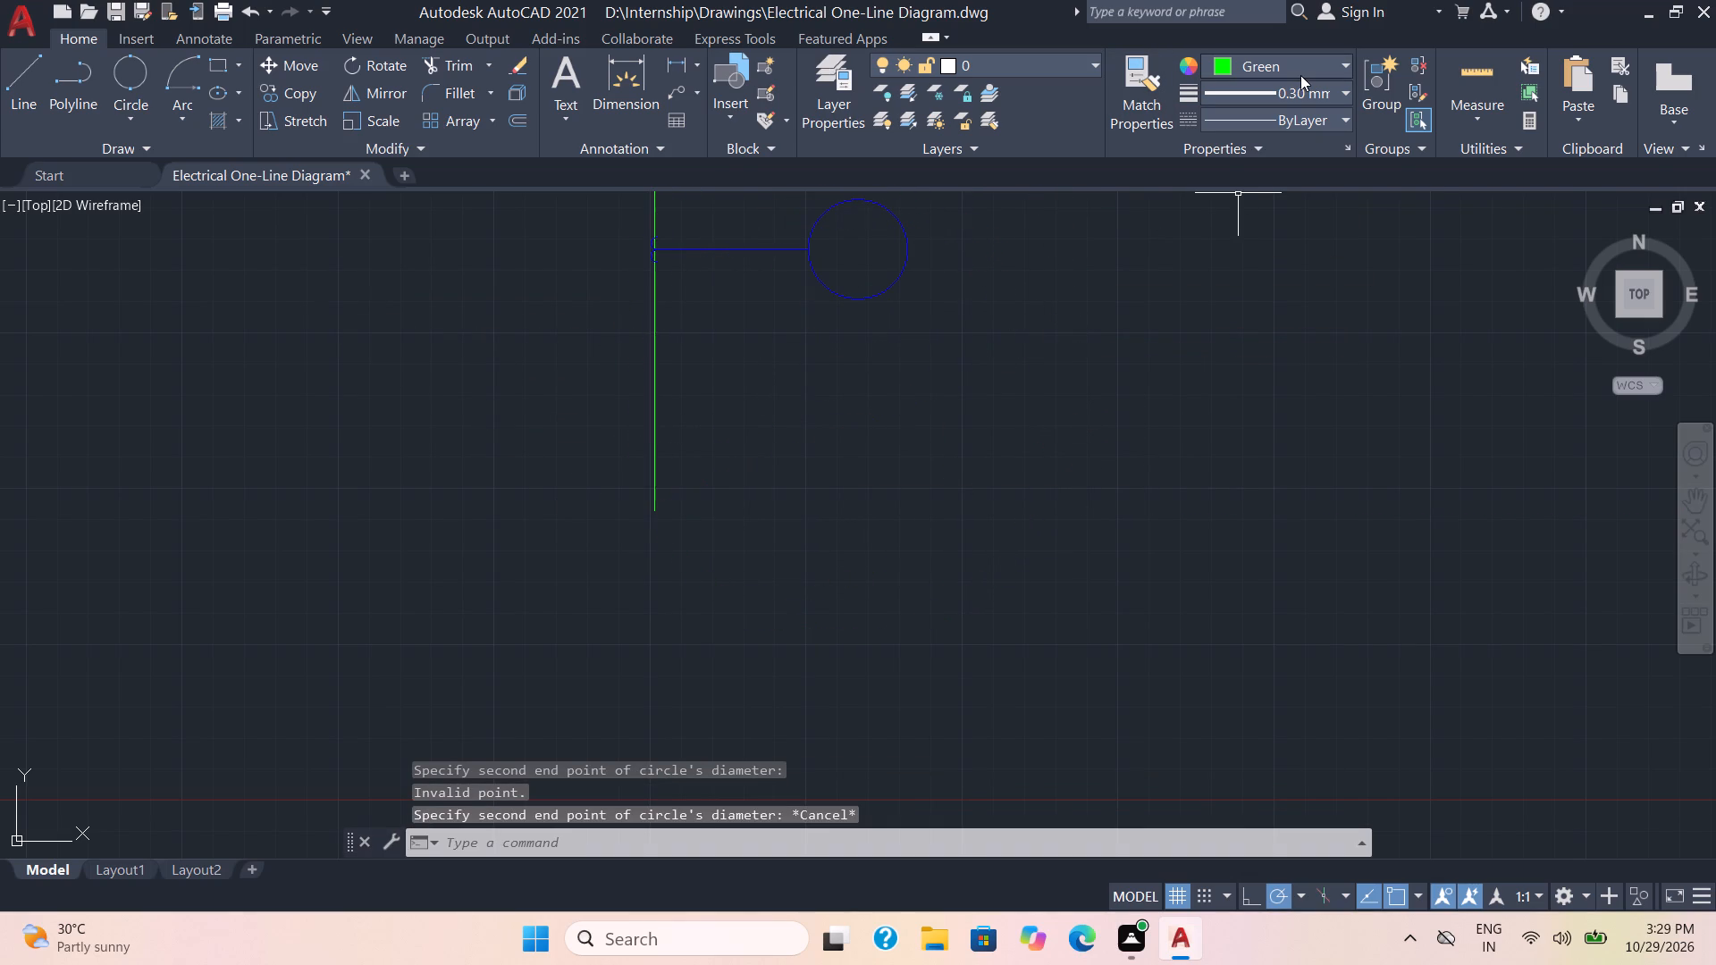
Set the current colour to index colour Magenta and draw a two-point circle about 4 mm in diameter rightward from the green line's lower end.
click(1300, 75)
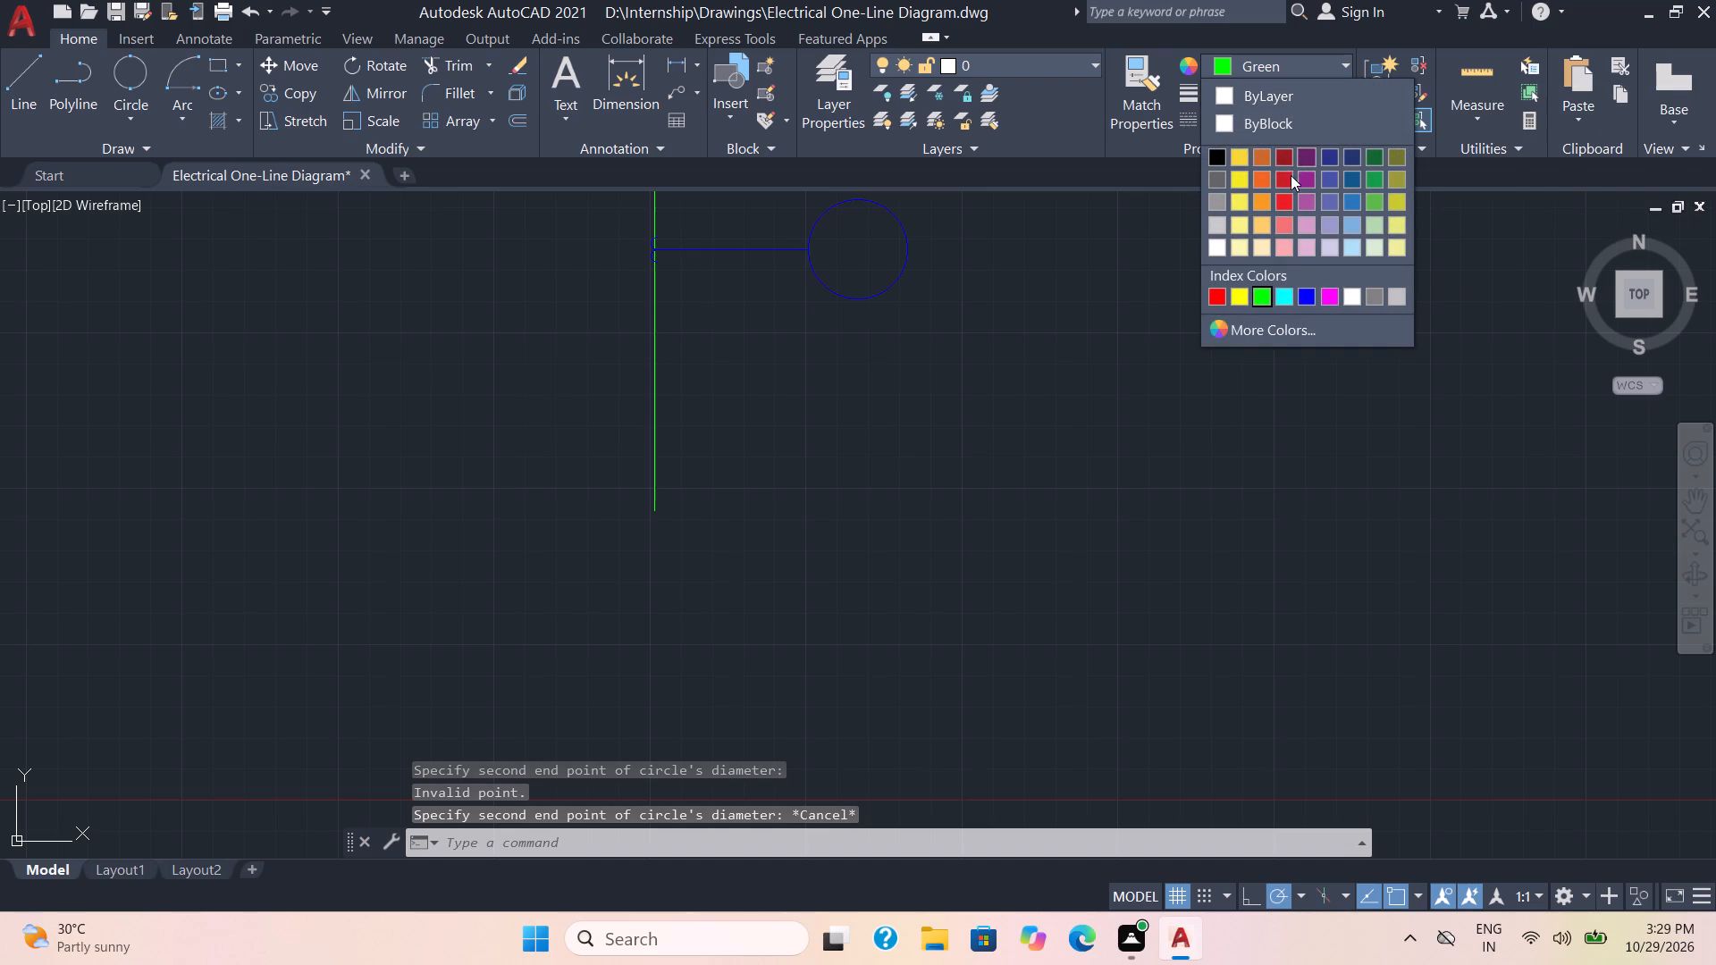
click(1333, 298)
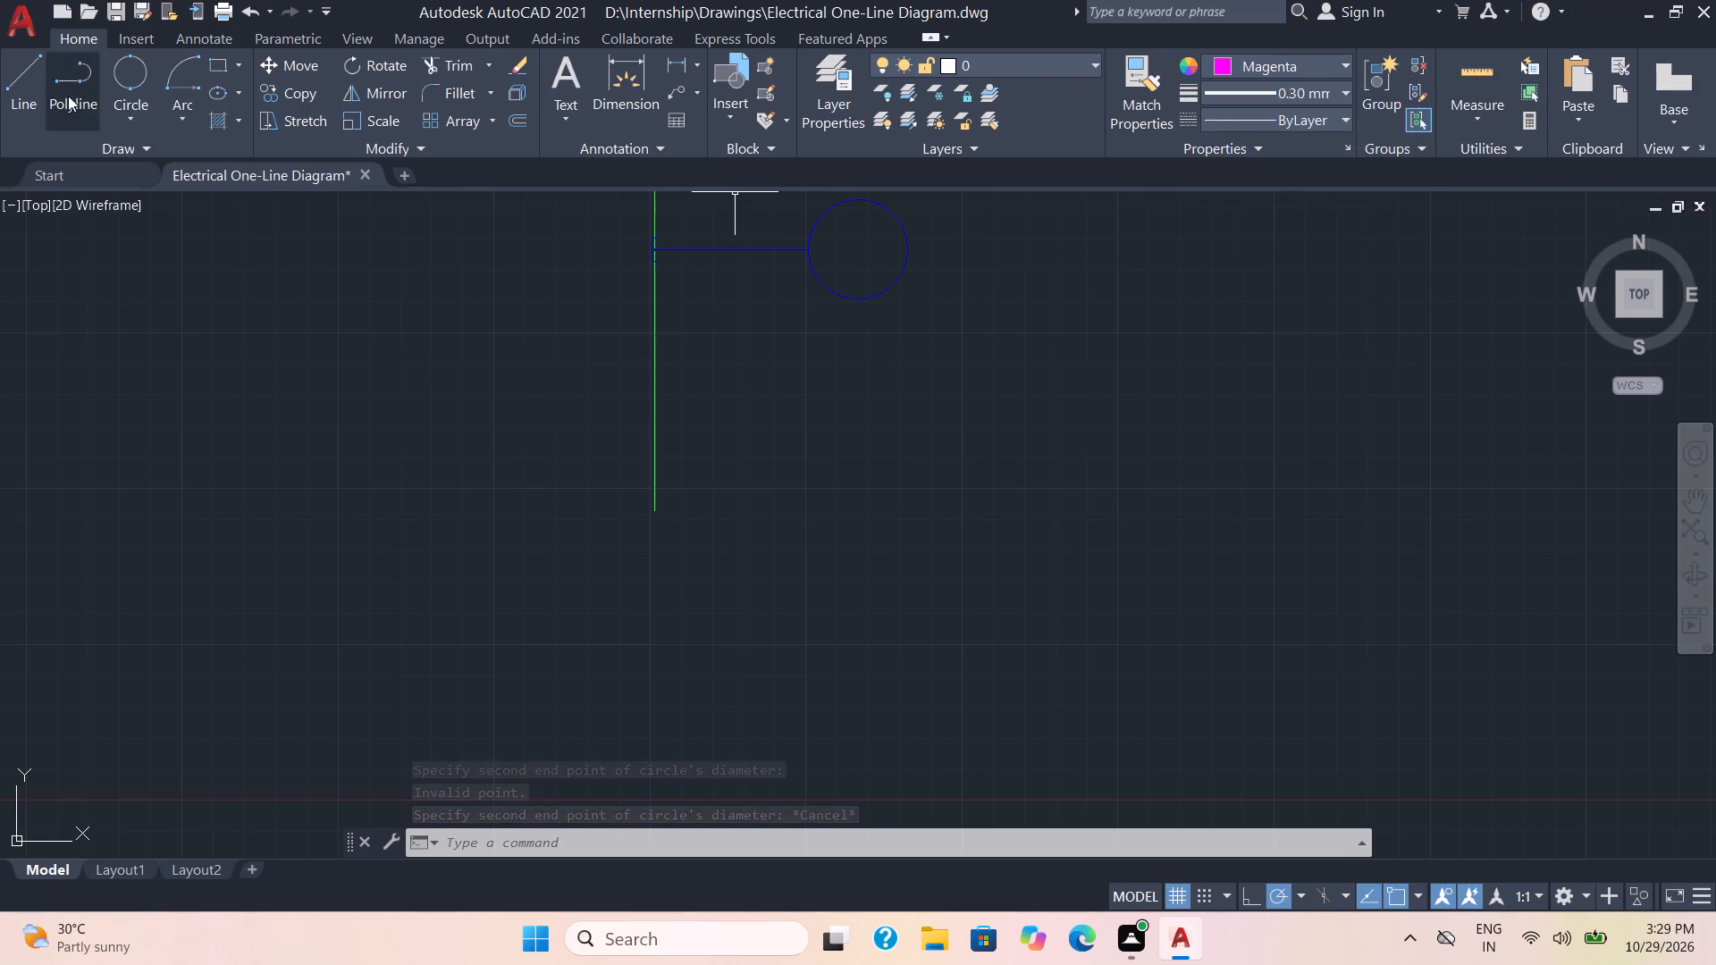
click(130, 69)
click(648, 506)
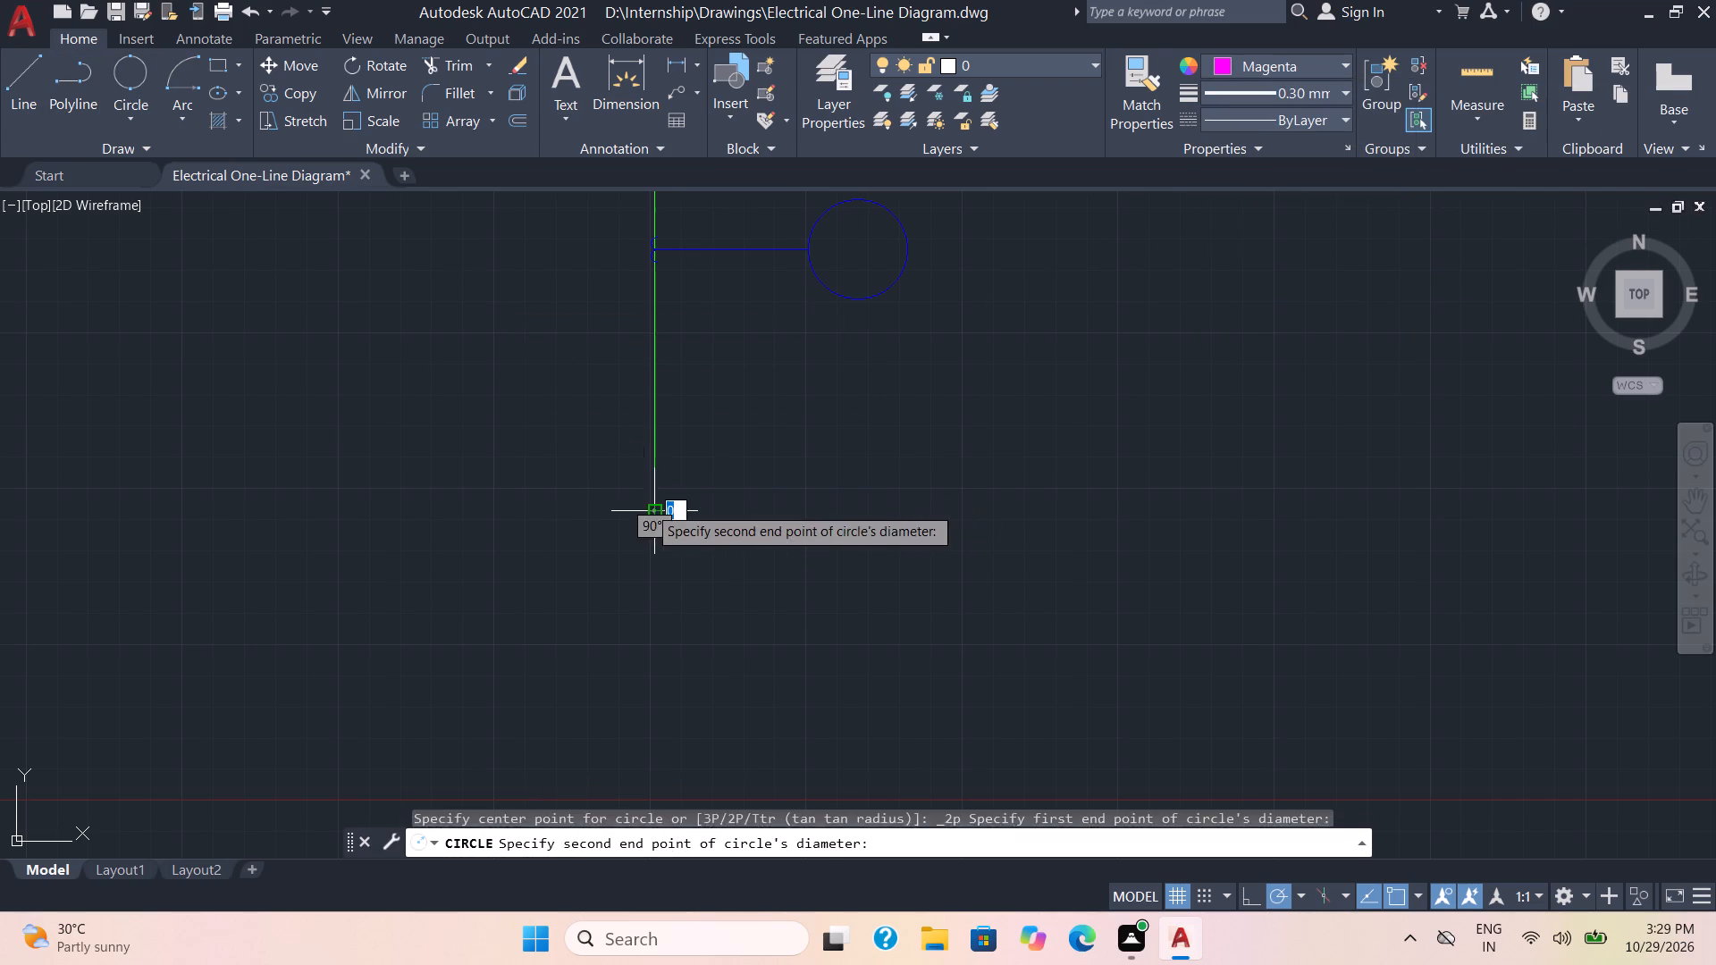
click(703, 504)
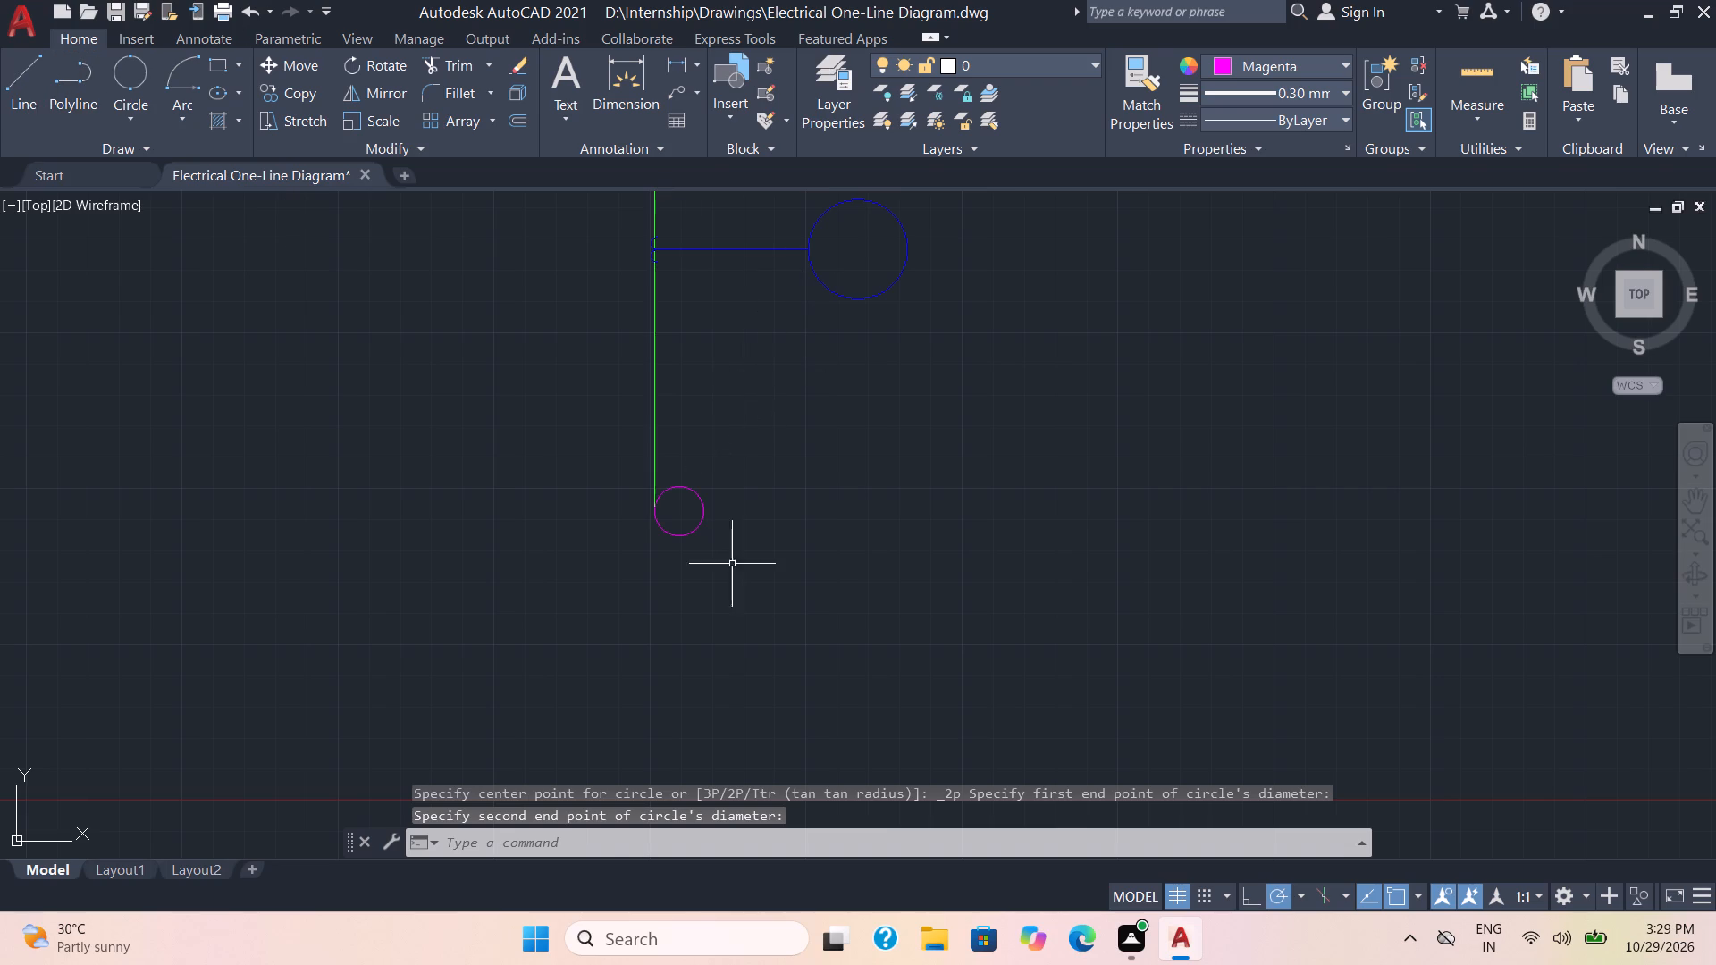
Copy the small magenta circle to the right by its own diameter so the two circles touch.
click(709, 613)
click(693, 504)
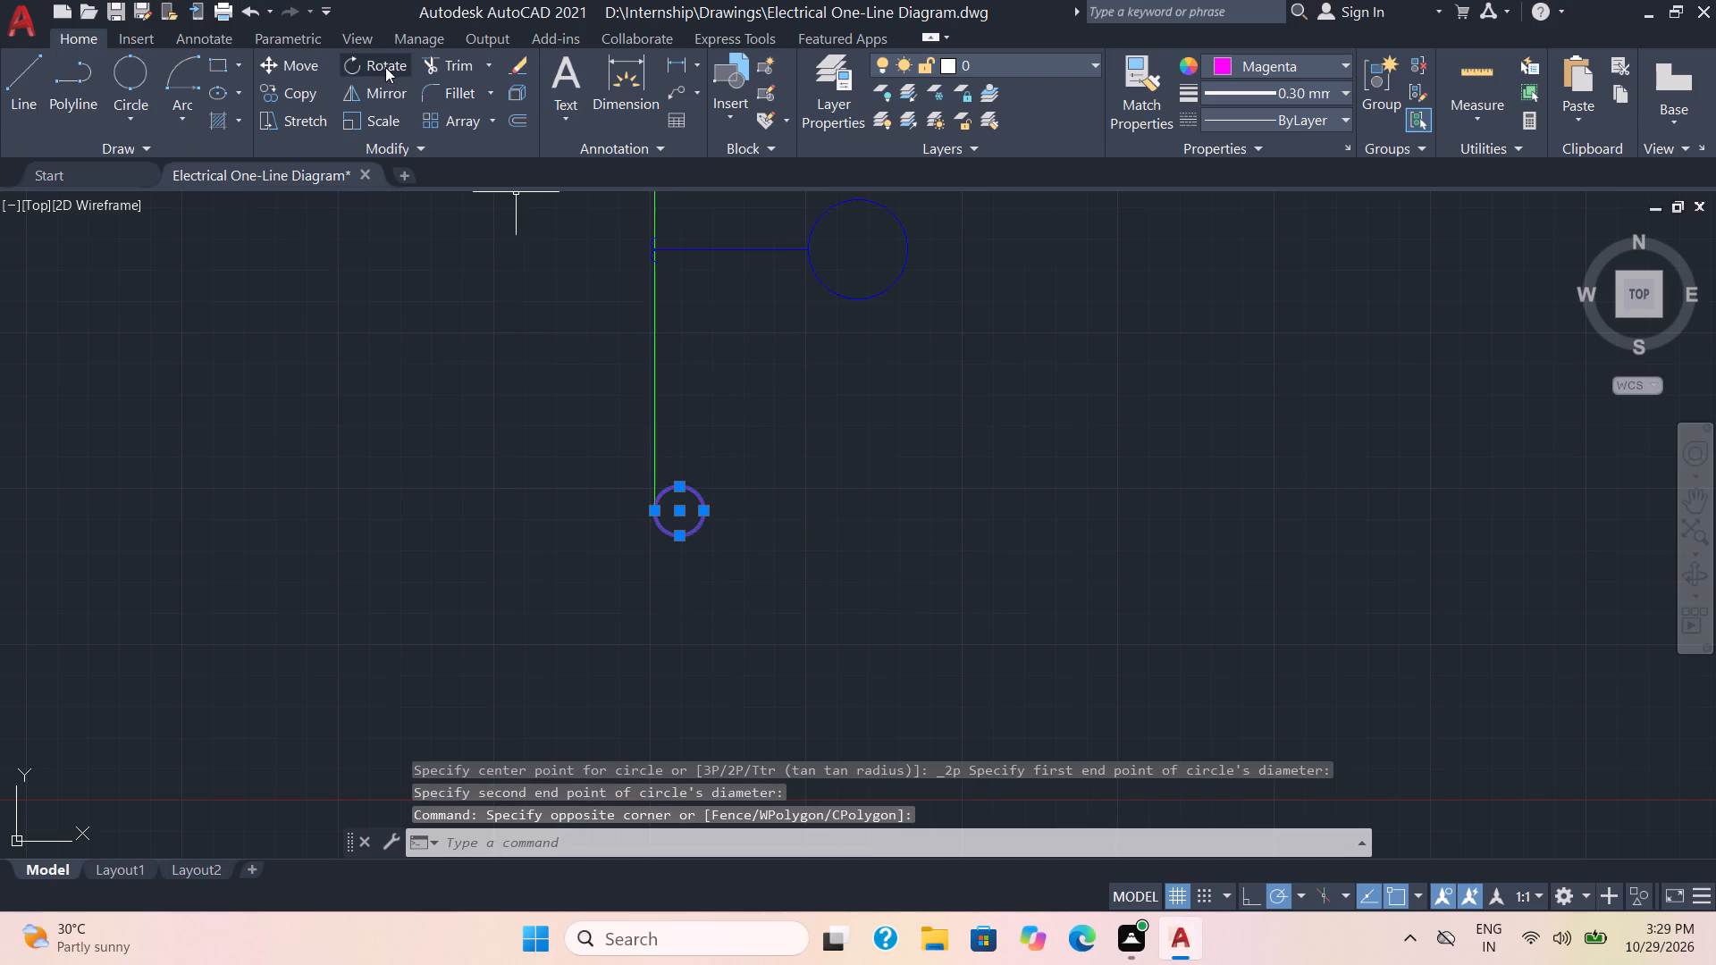
click(283, 88)
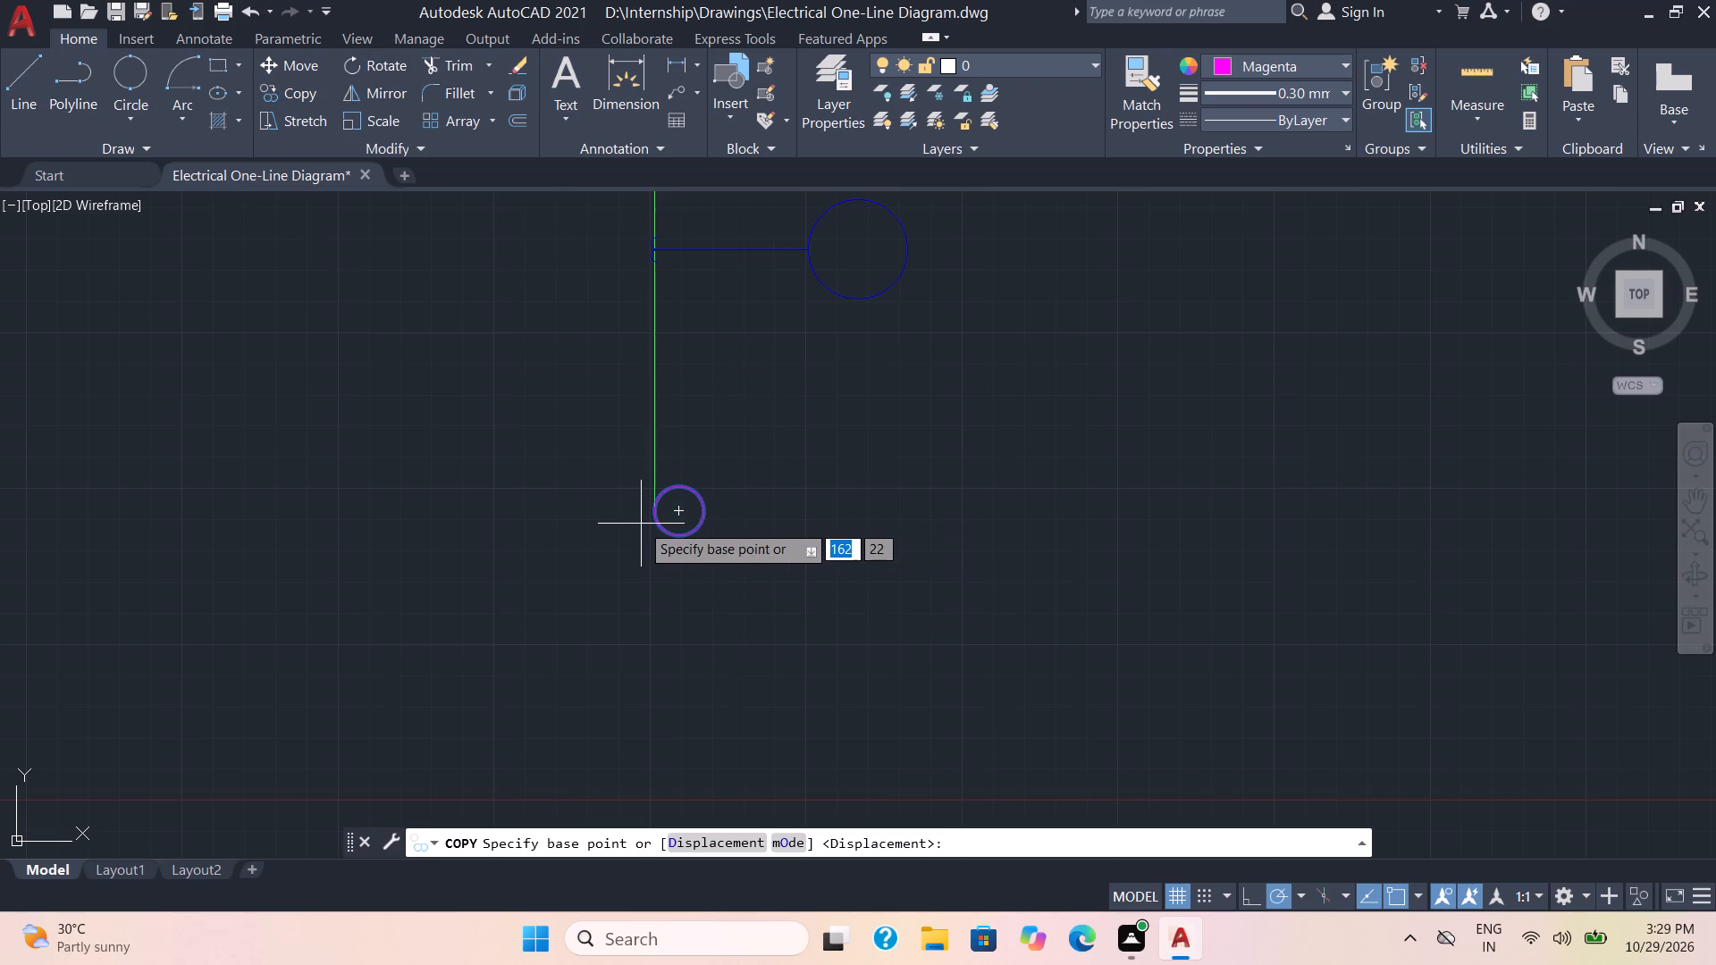
click(650, 511)
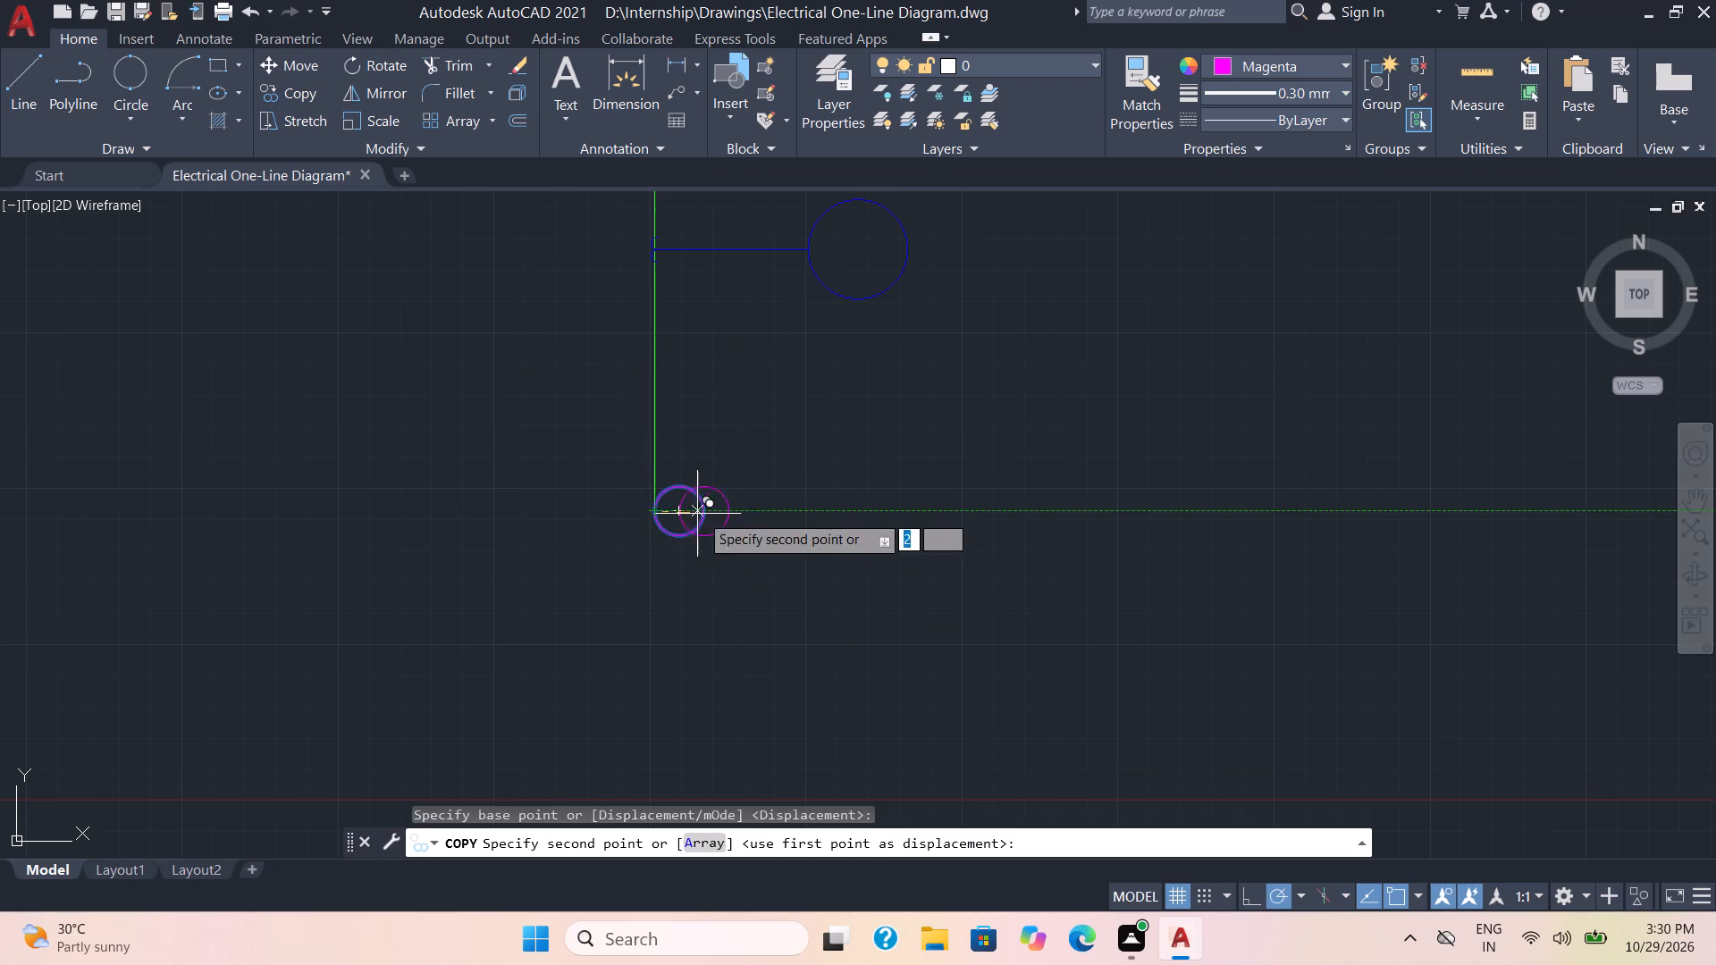
click(709, 512)
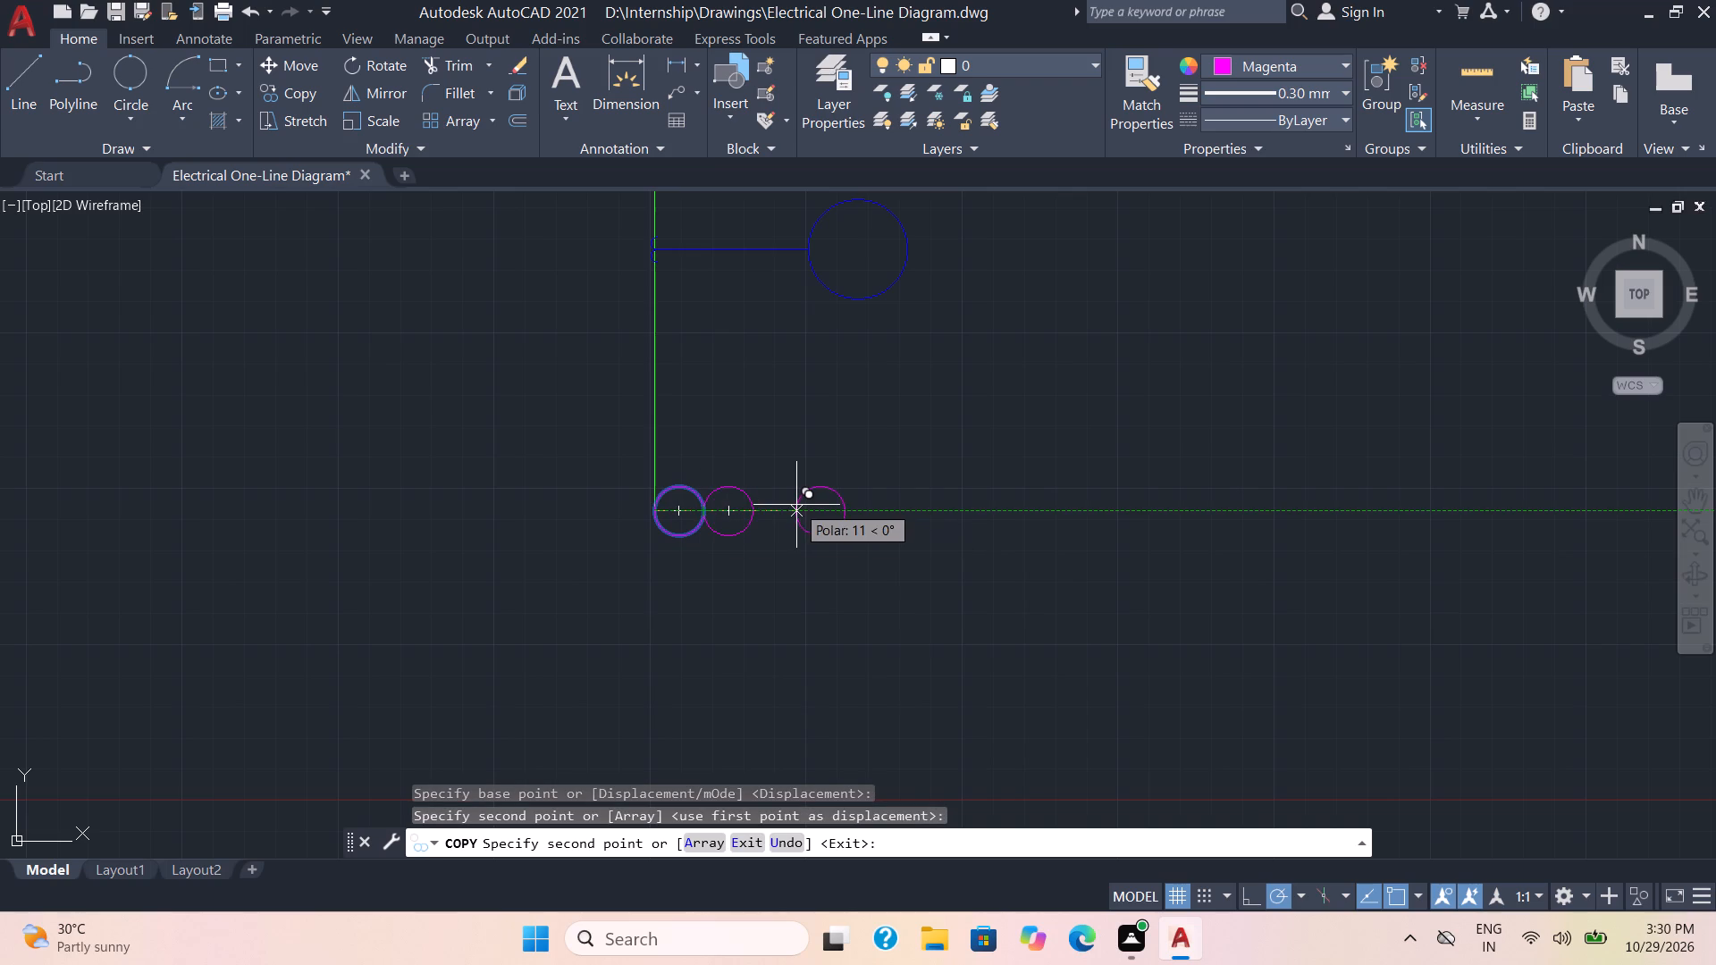
key(space)
Mirror the two small magenta circles about a vertical axis through the green line's lower end, keeping the originals.
click(812, 574)
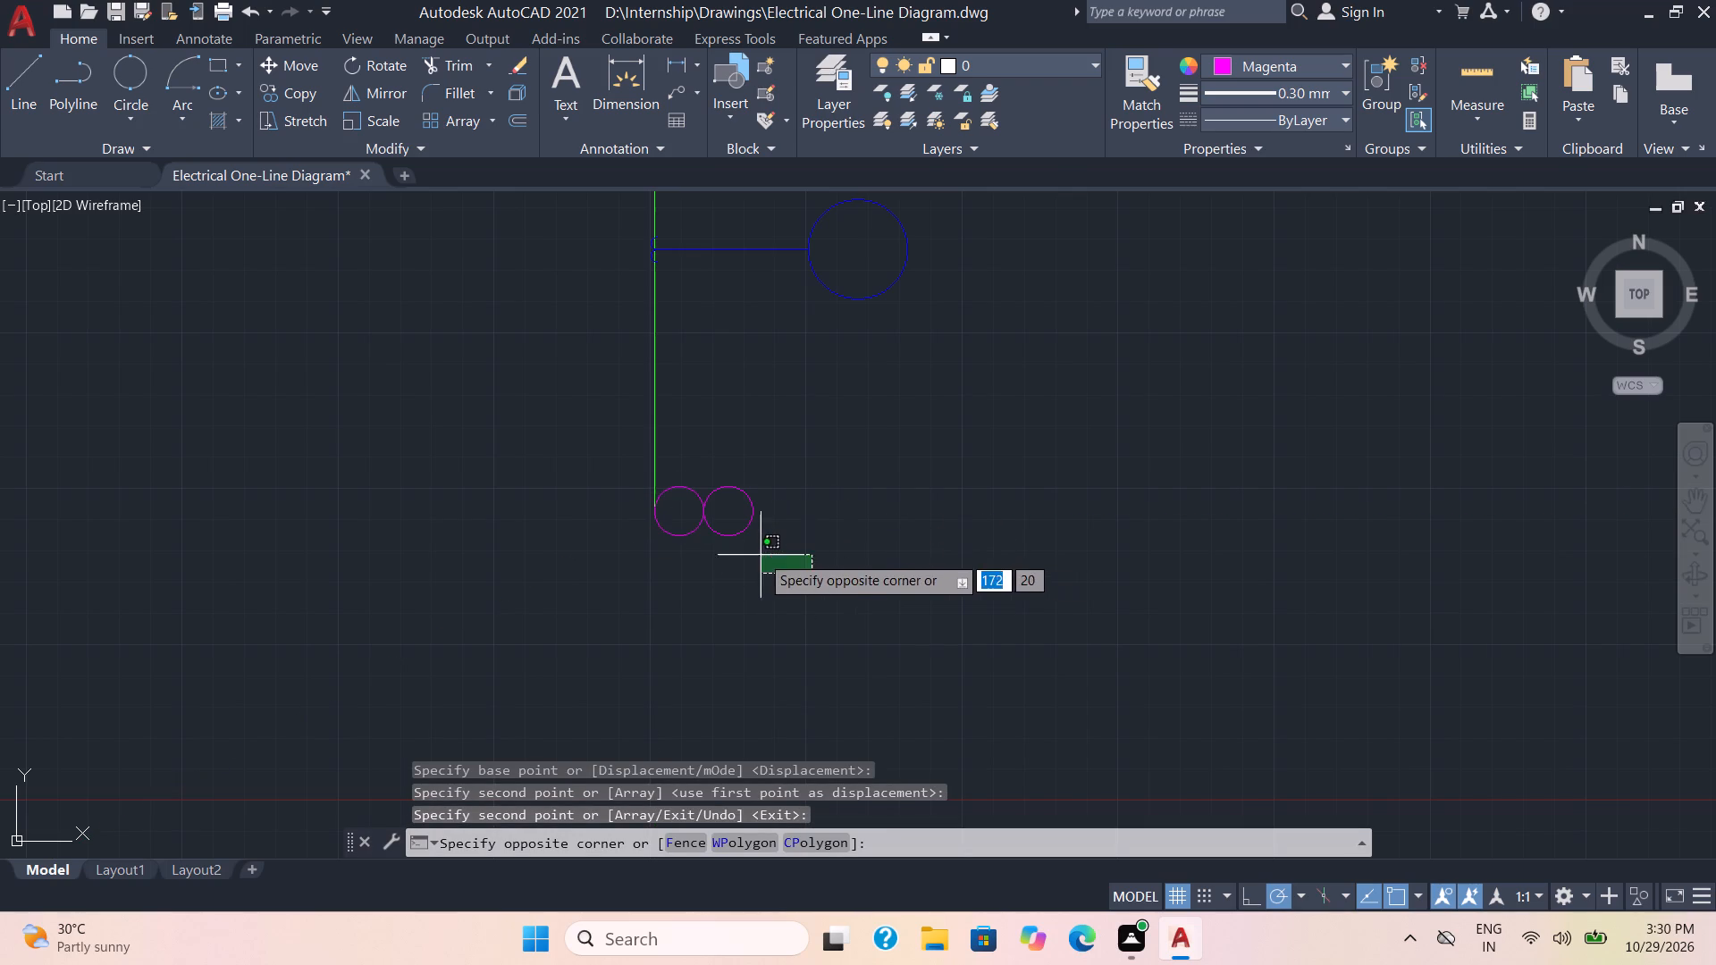
click(686, 491)
click(369, 96)
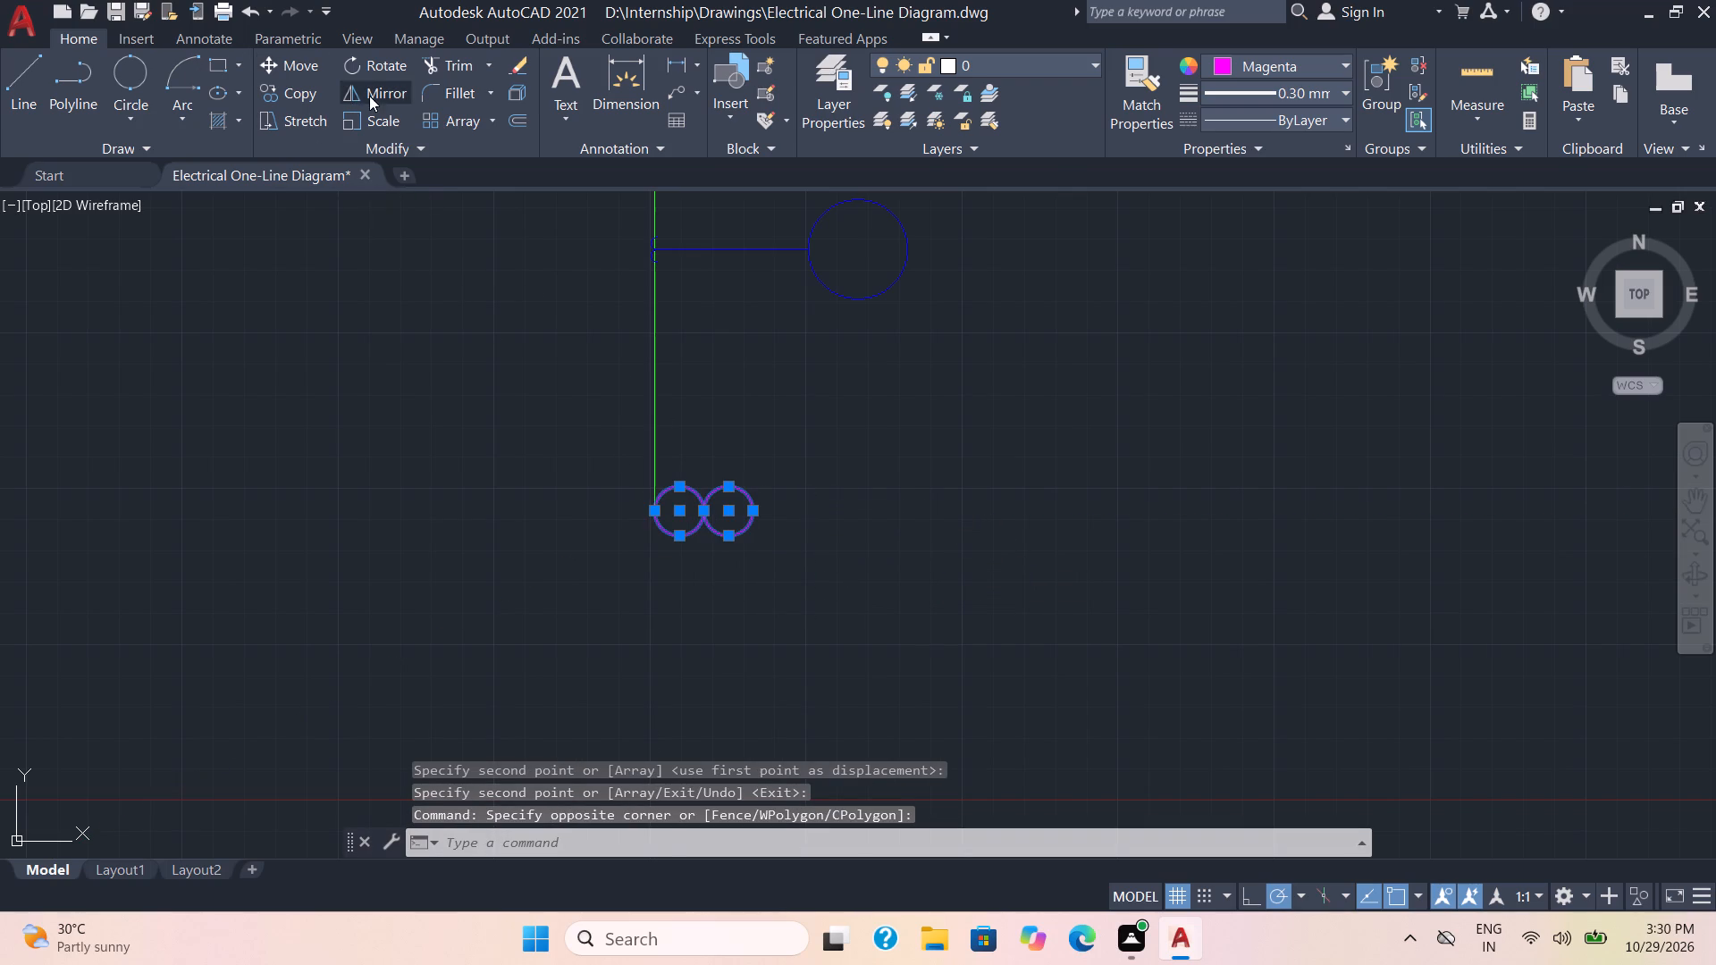
click(652, 510)
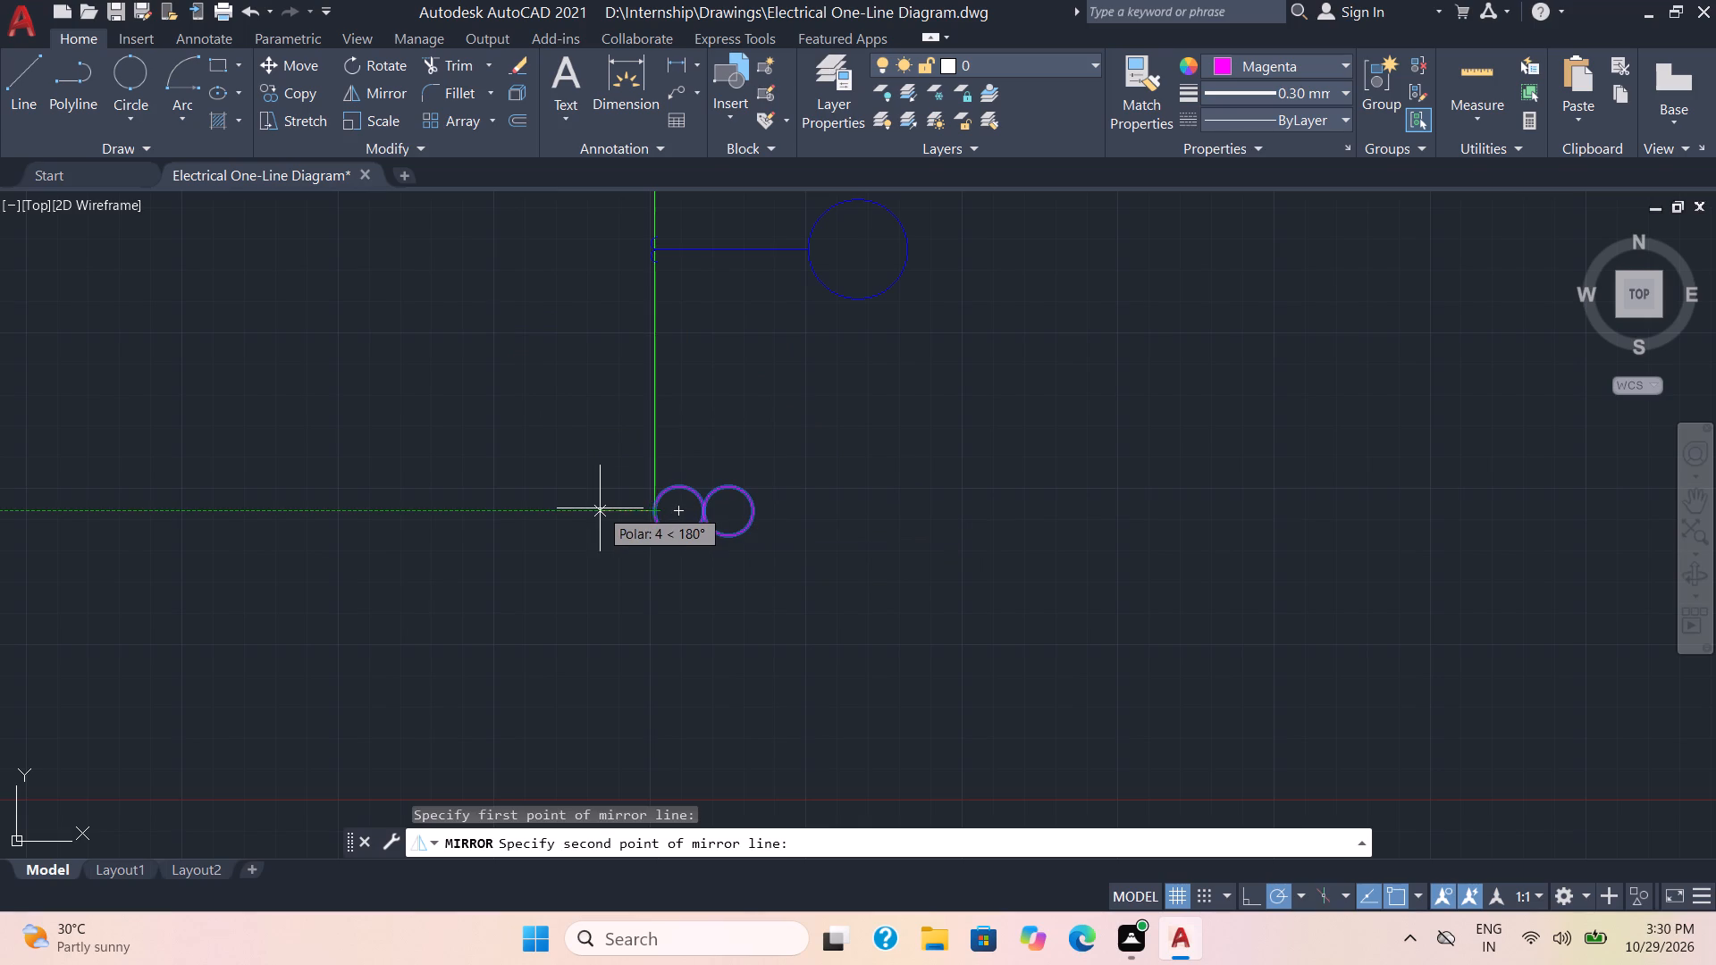
click(647, 588)
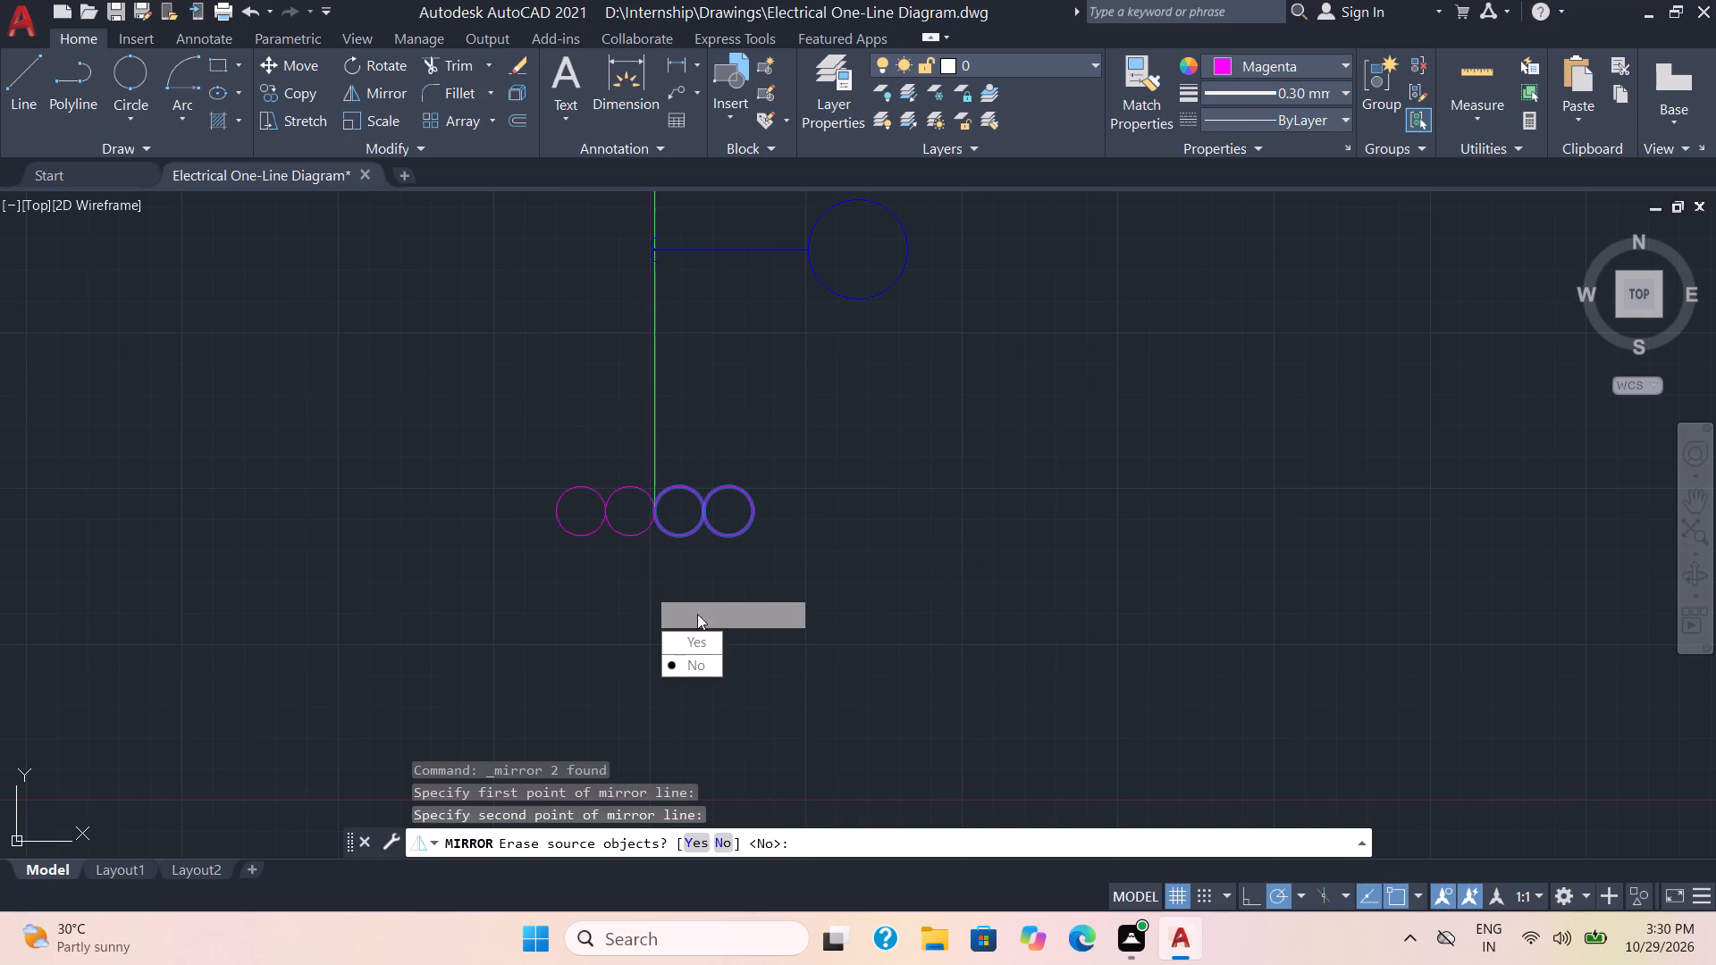
drag(689, 658, 647, 588)
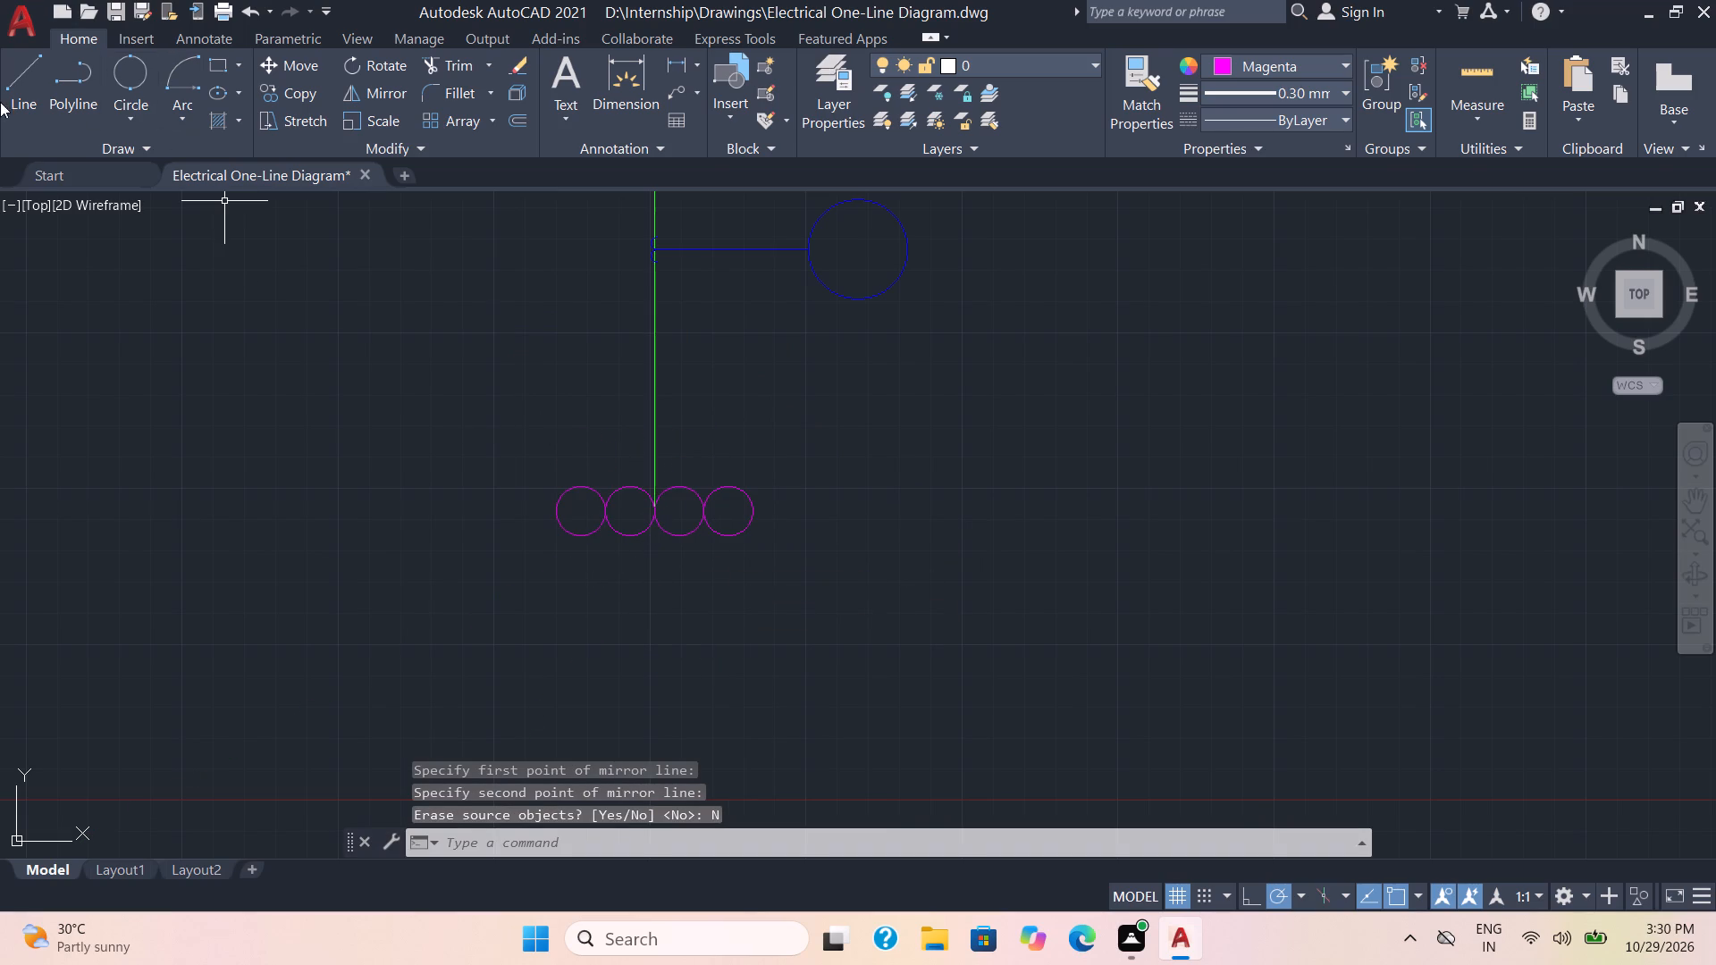
Draw a magenta line from the green line's lower end about 10 mm left, then back right past the last circle.
click(20, 93)
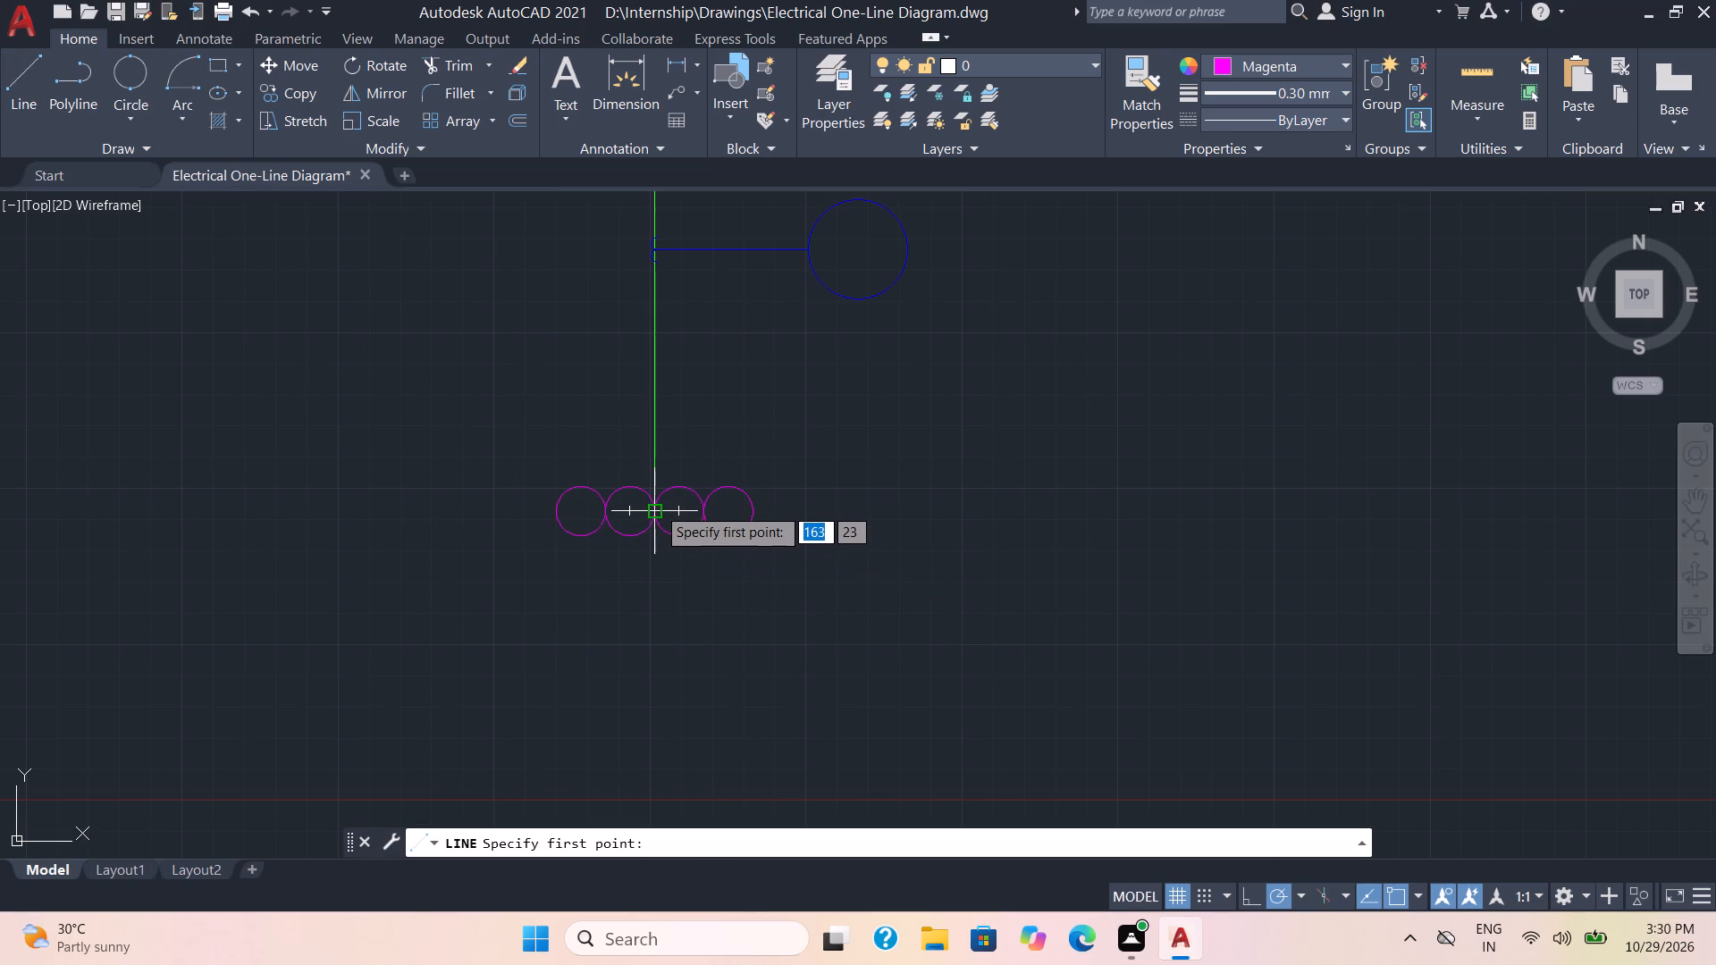
click(657, 508)
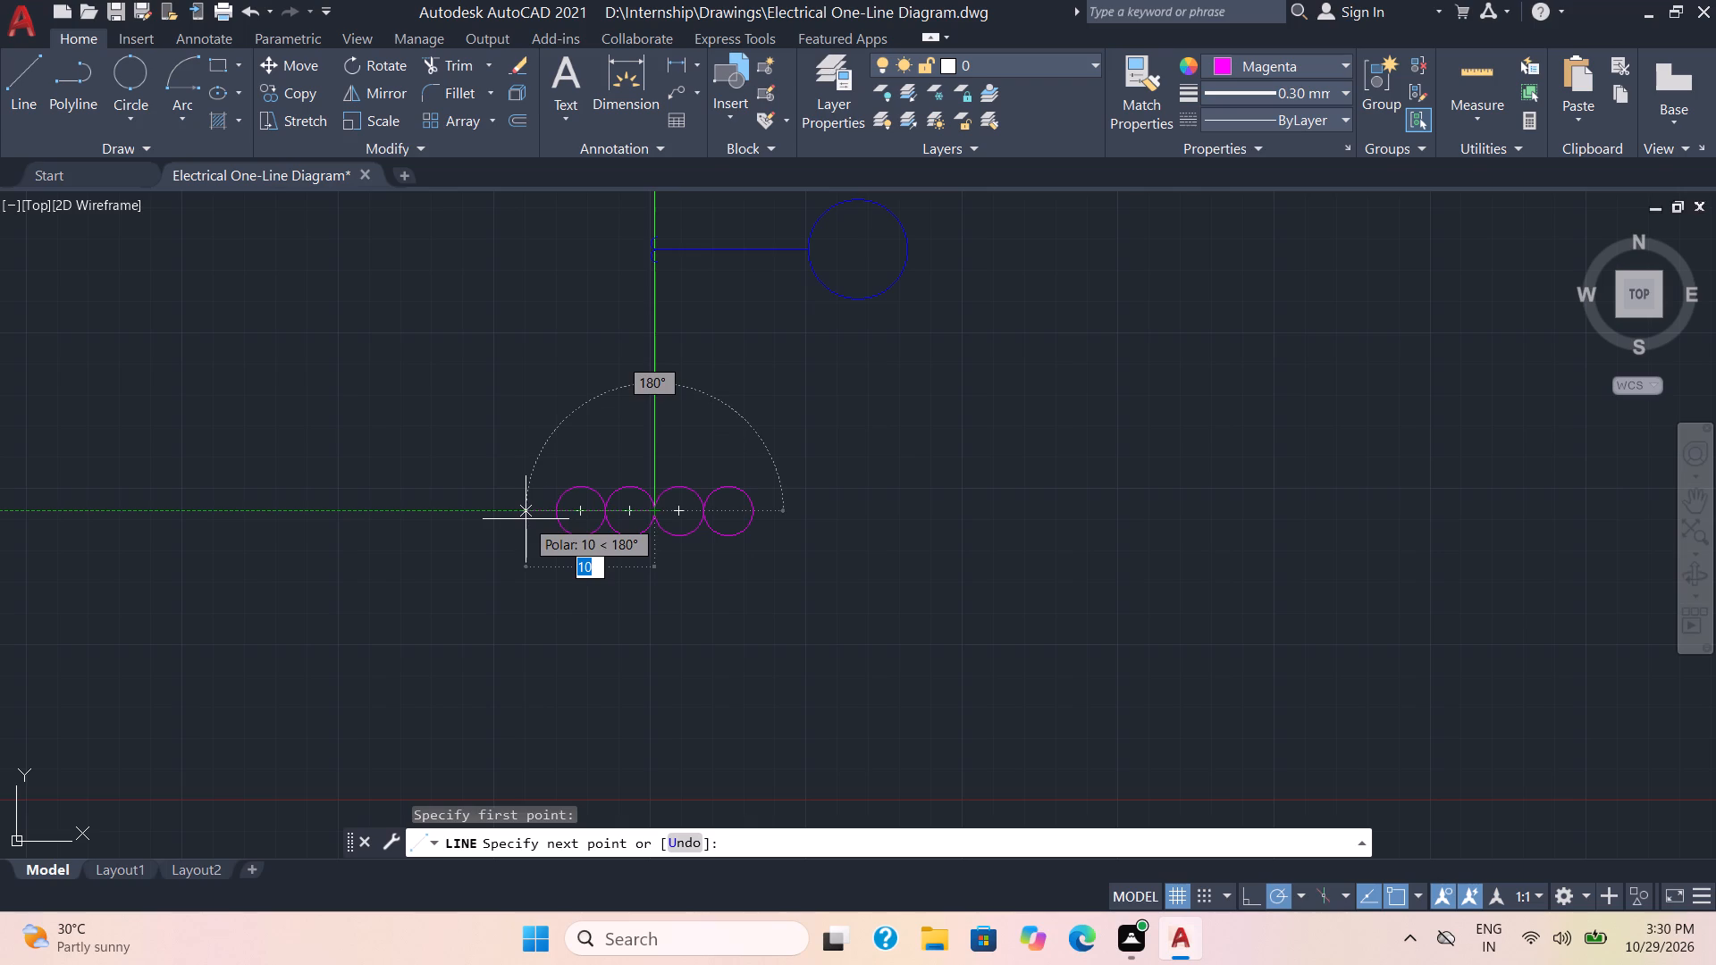
click(526, 519)
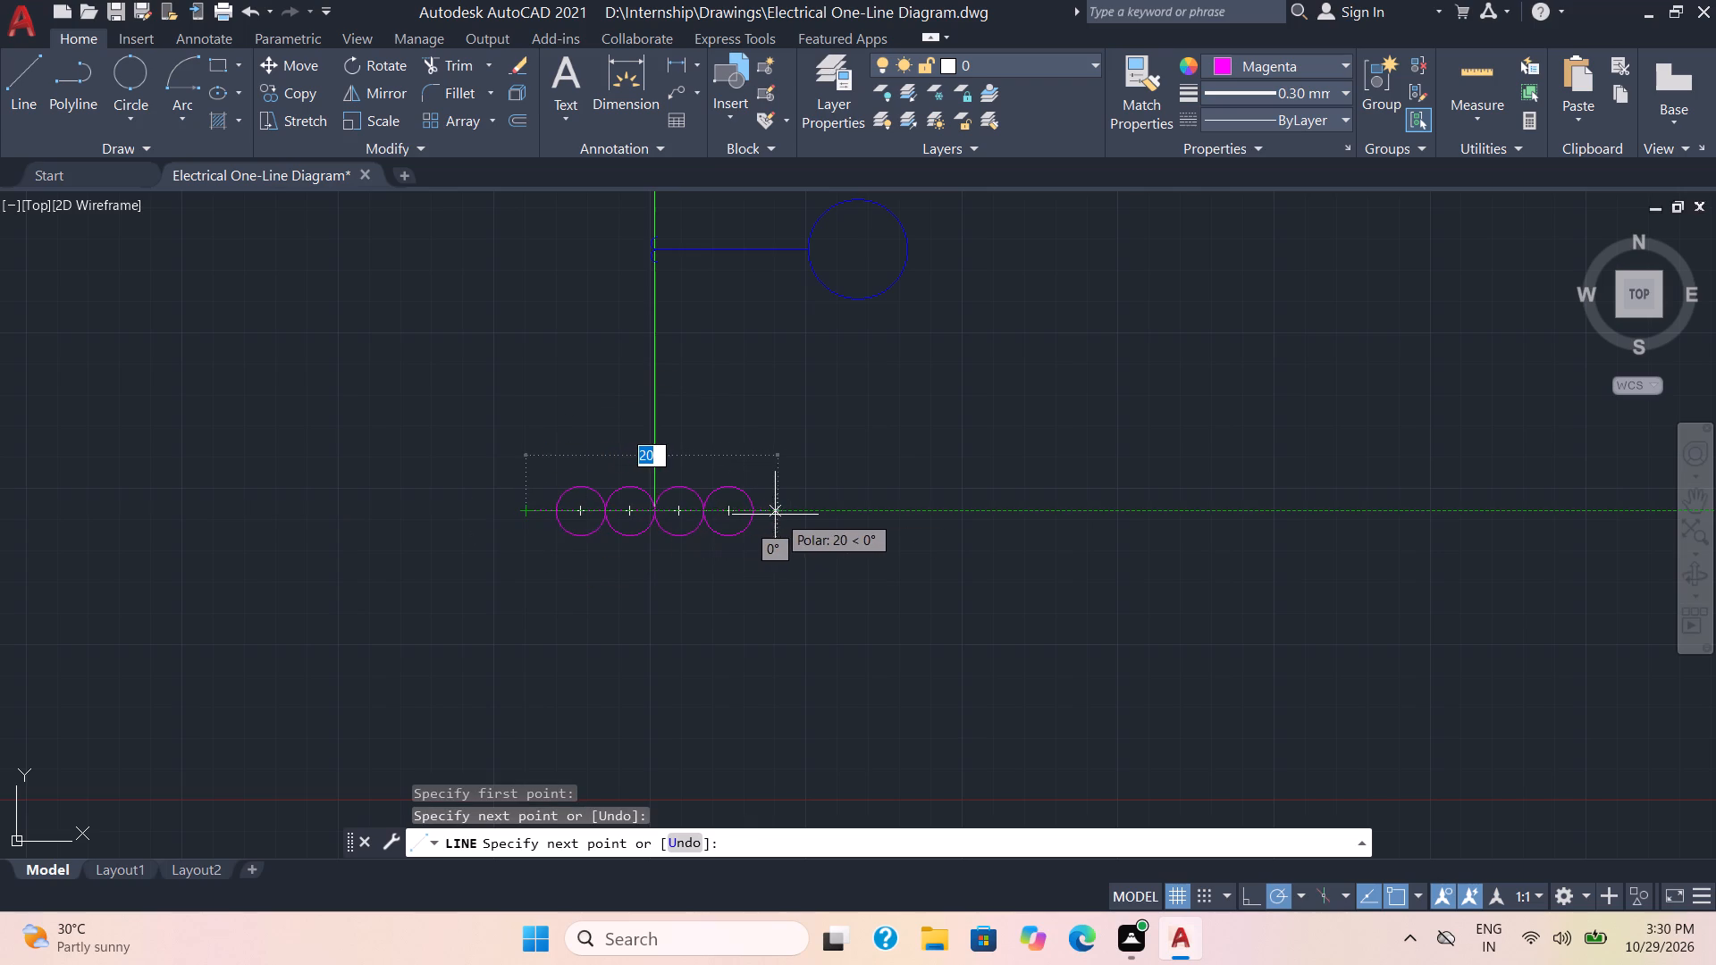
click(786, 521)
key(space)
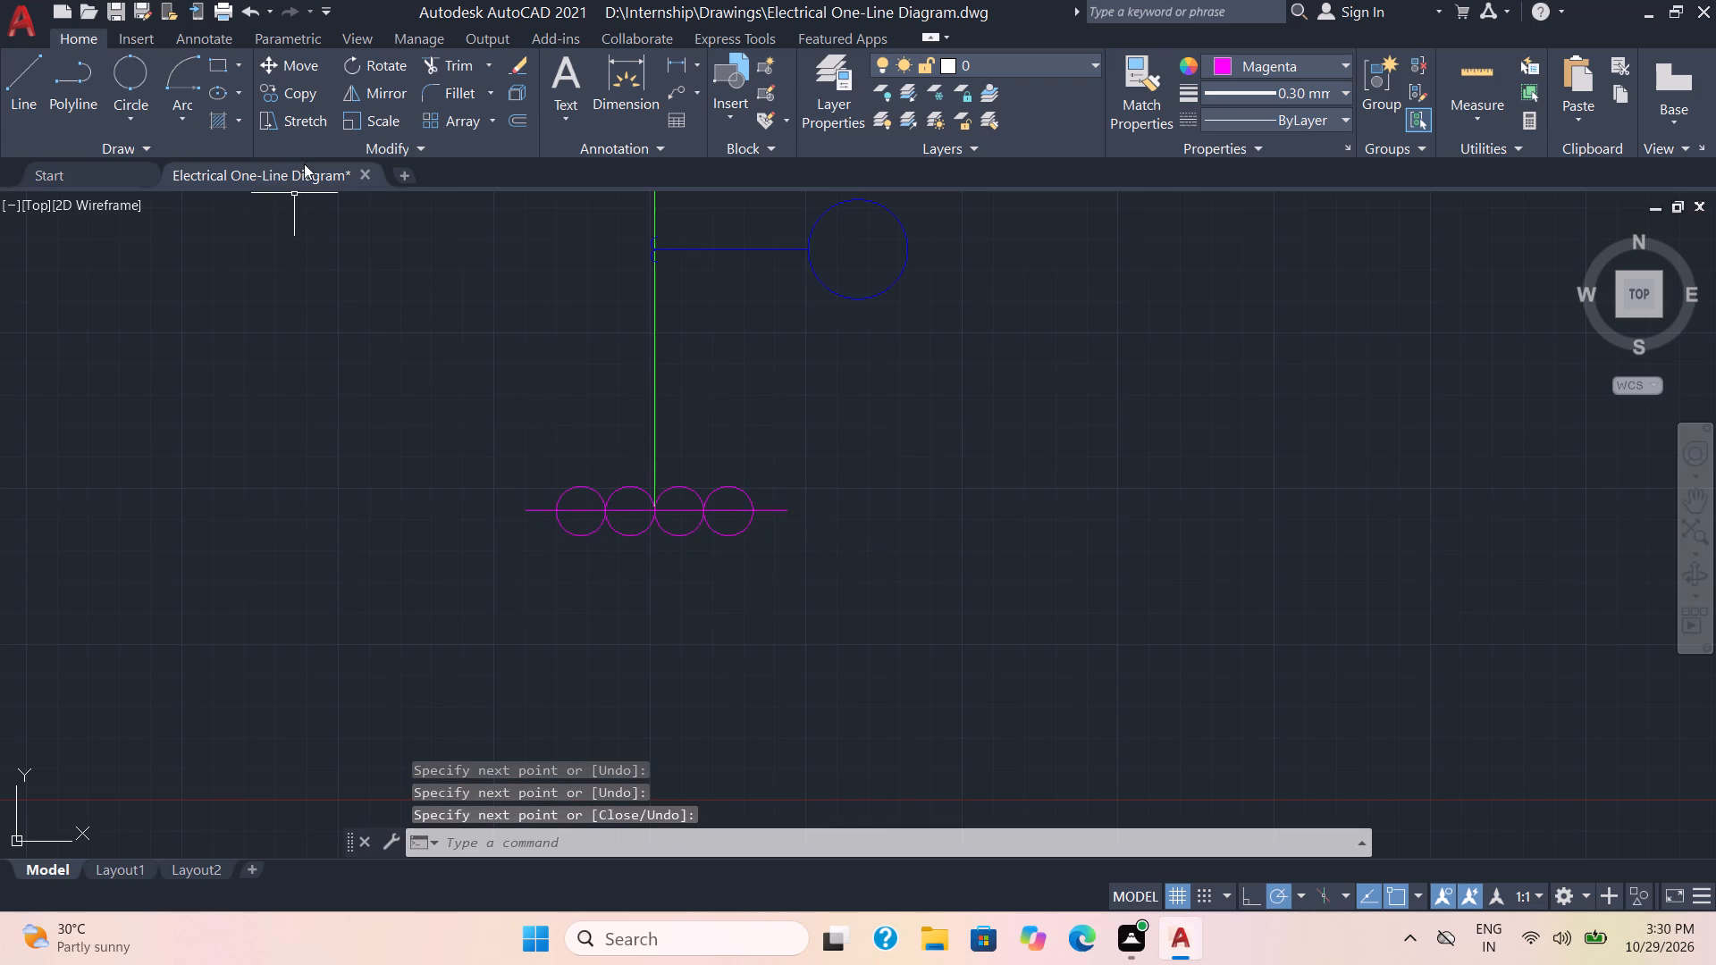
Trim away the upper halves of the four small magenta circles above the horizontal line.
click(438, 64)
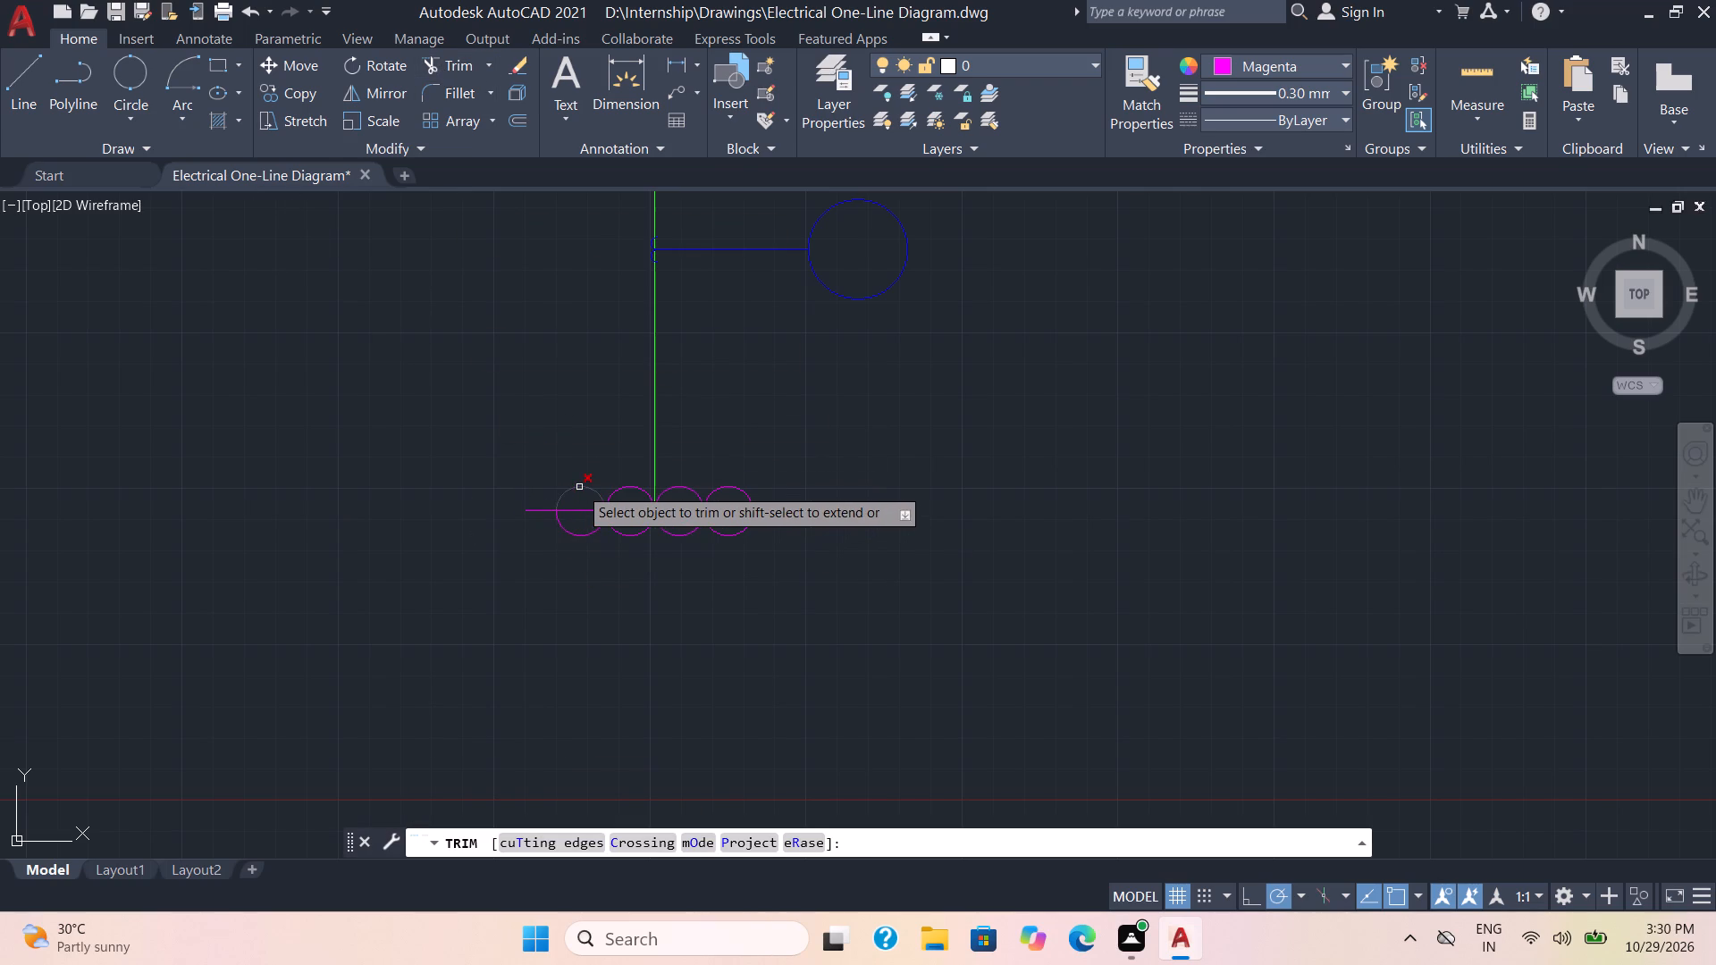
click(579, 487)
click(628, 487)
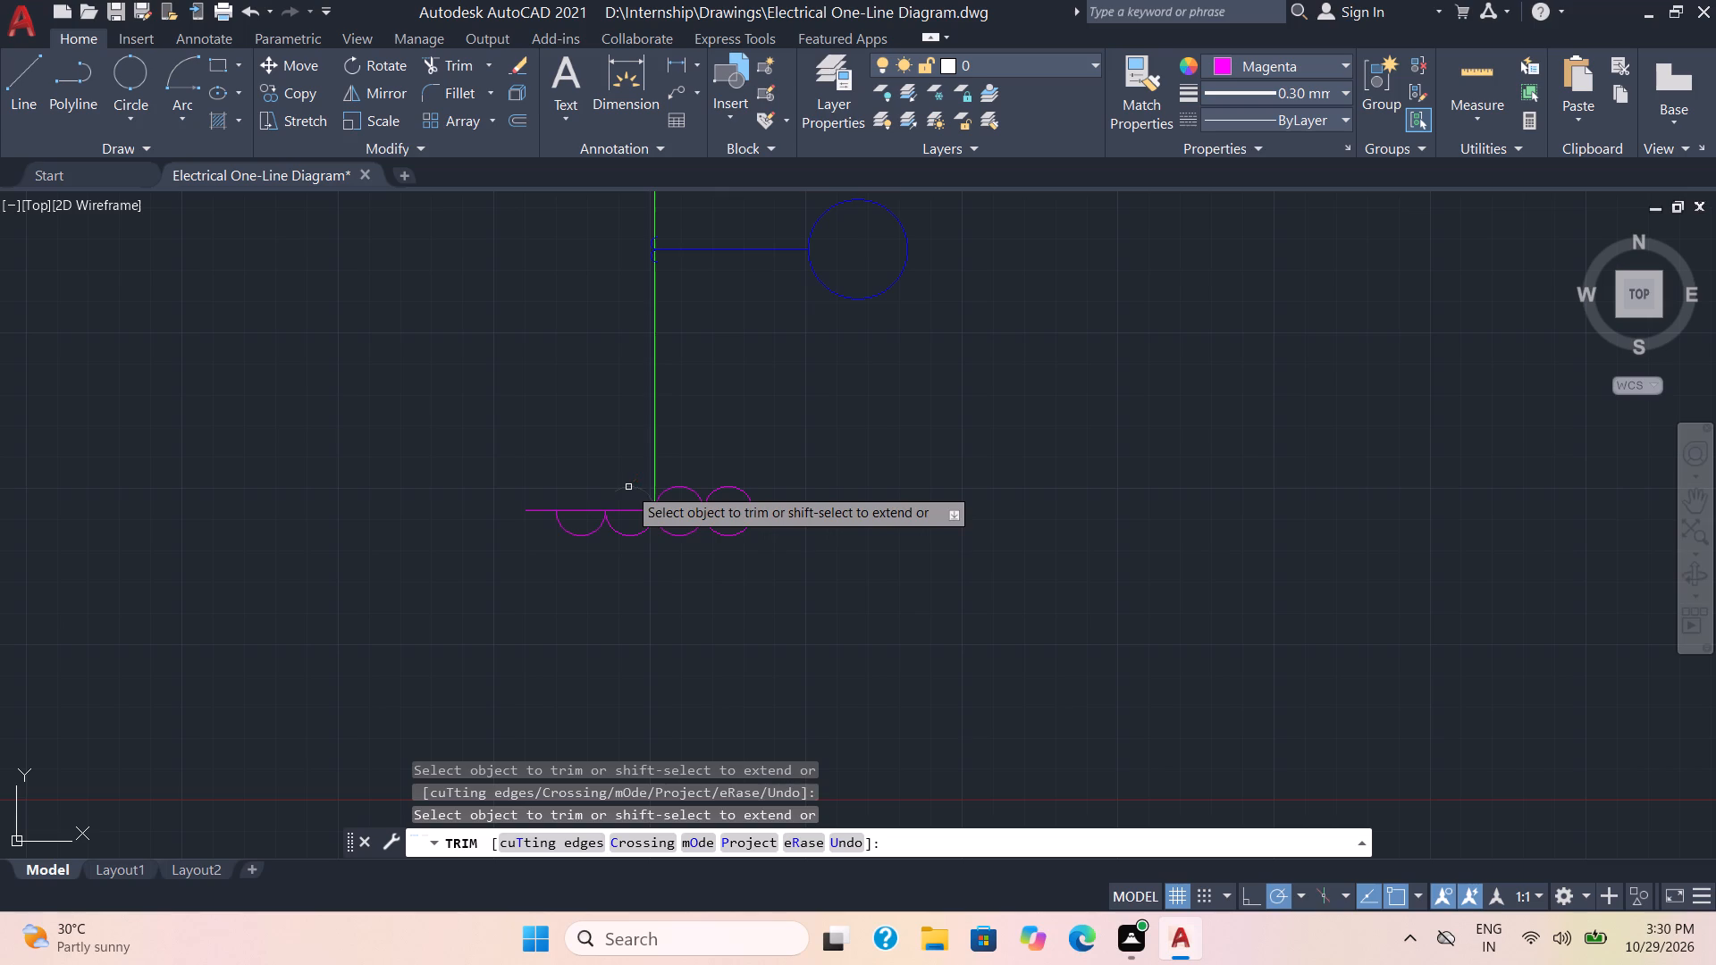
click(692, 494)
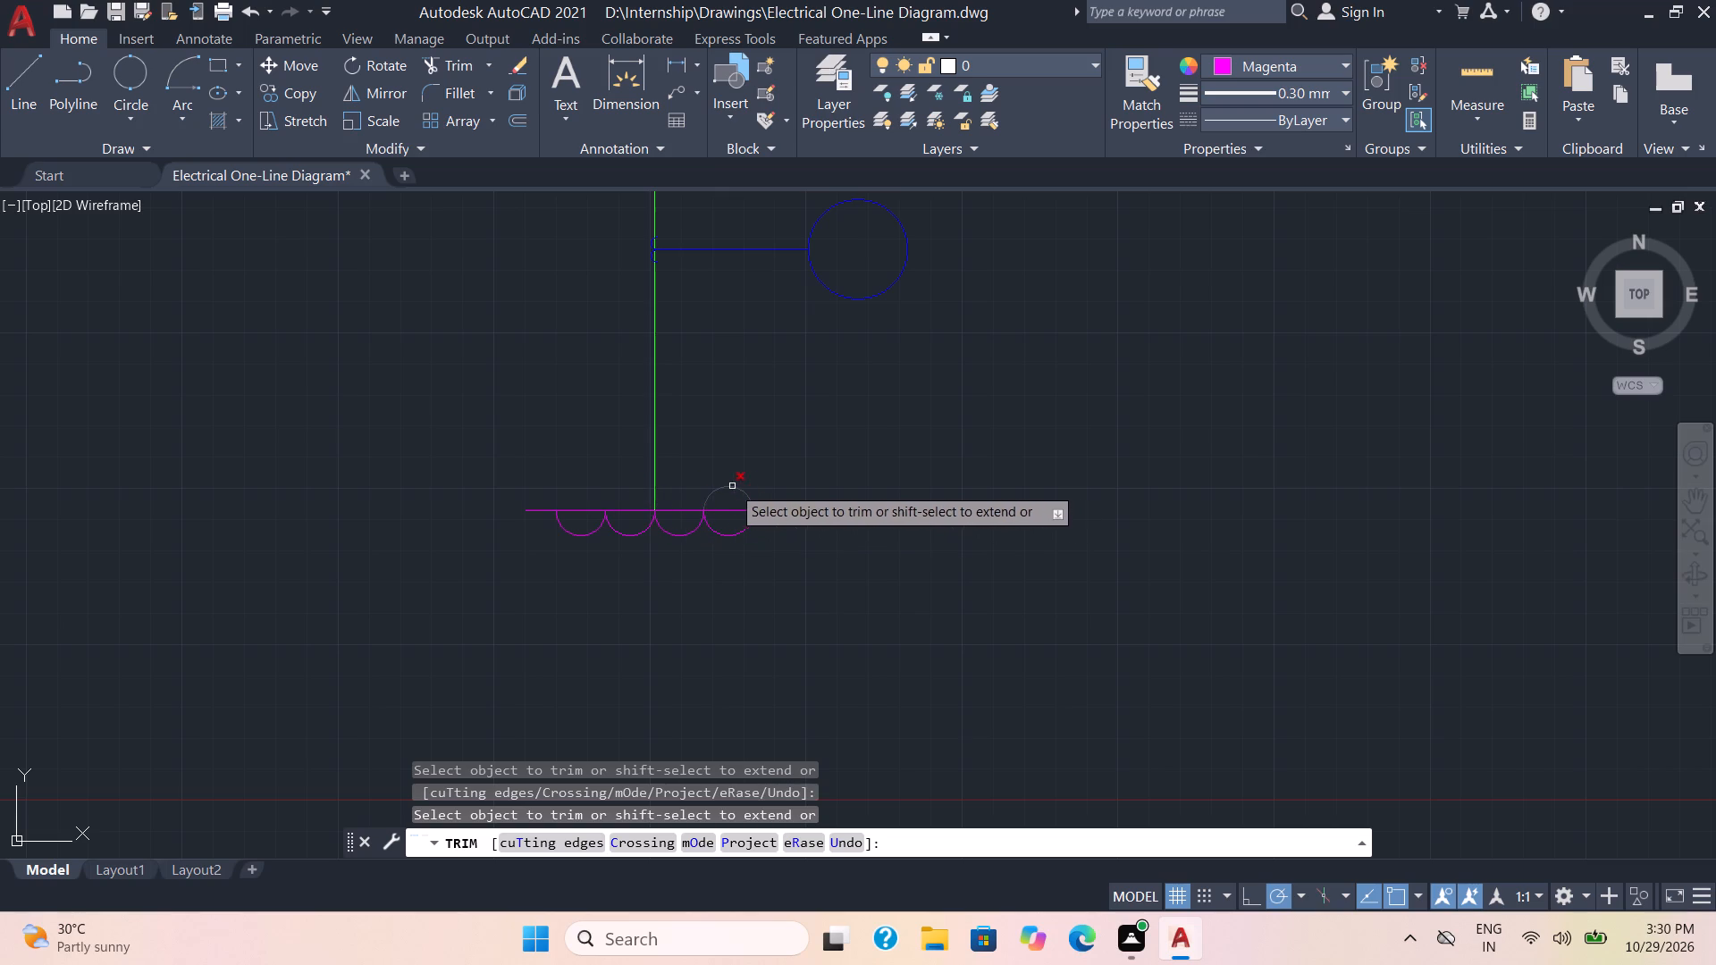
click(728, 489)
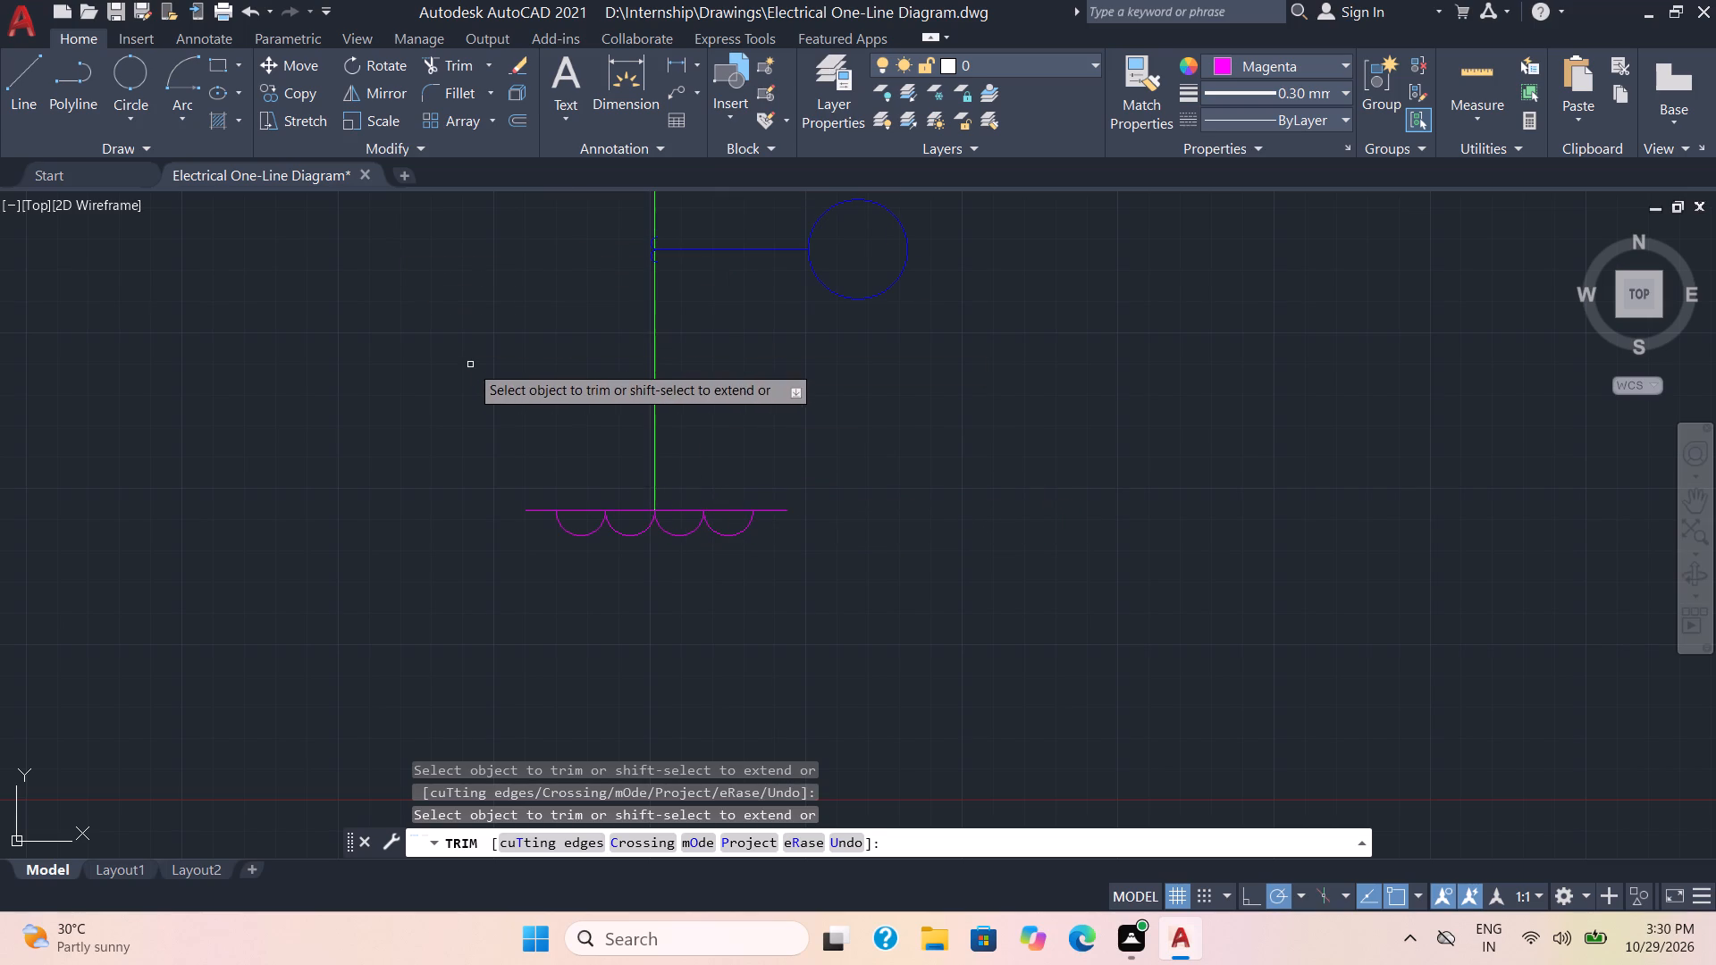
key(space)
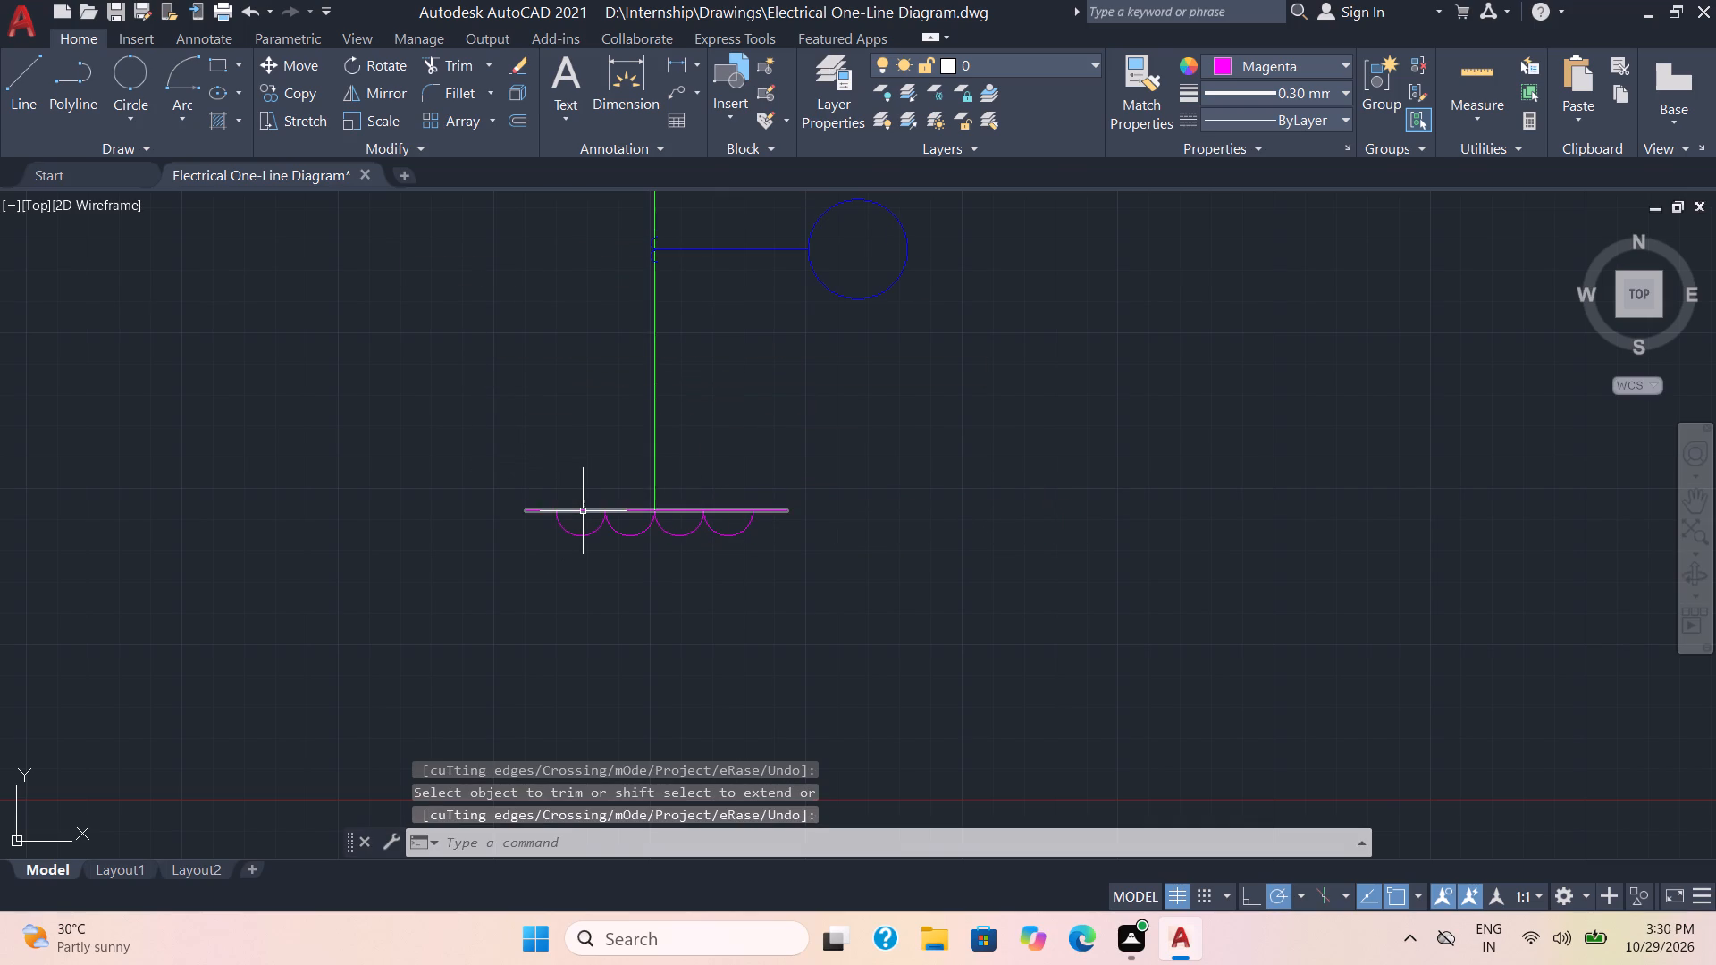
Delete both magenta horizontal line segments running across the tops of the four arcs.
click(583, 512)
key(Delete)
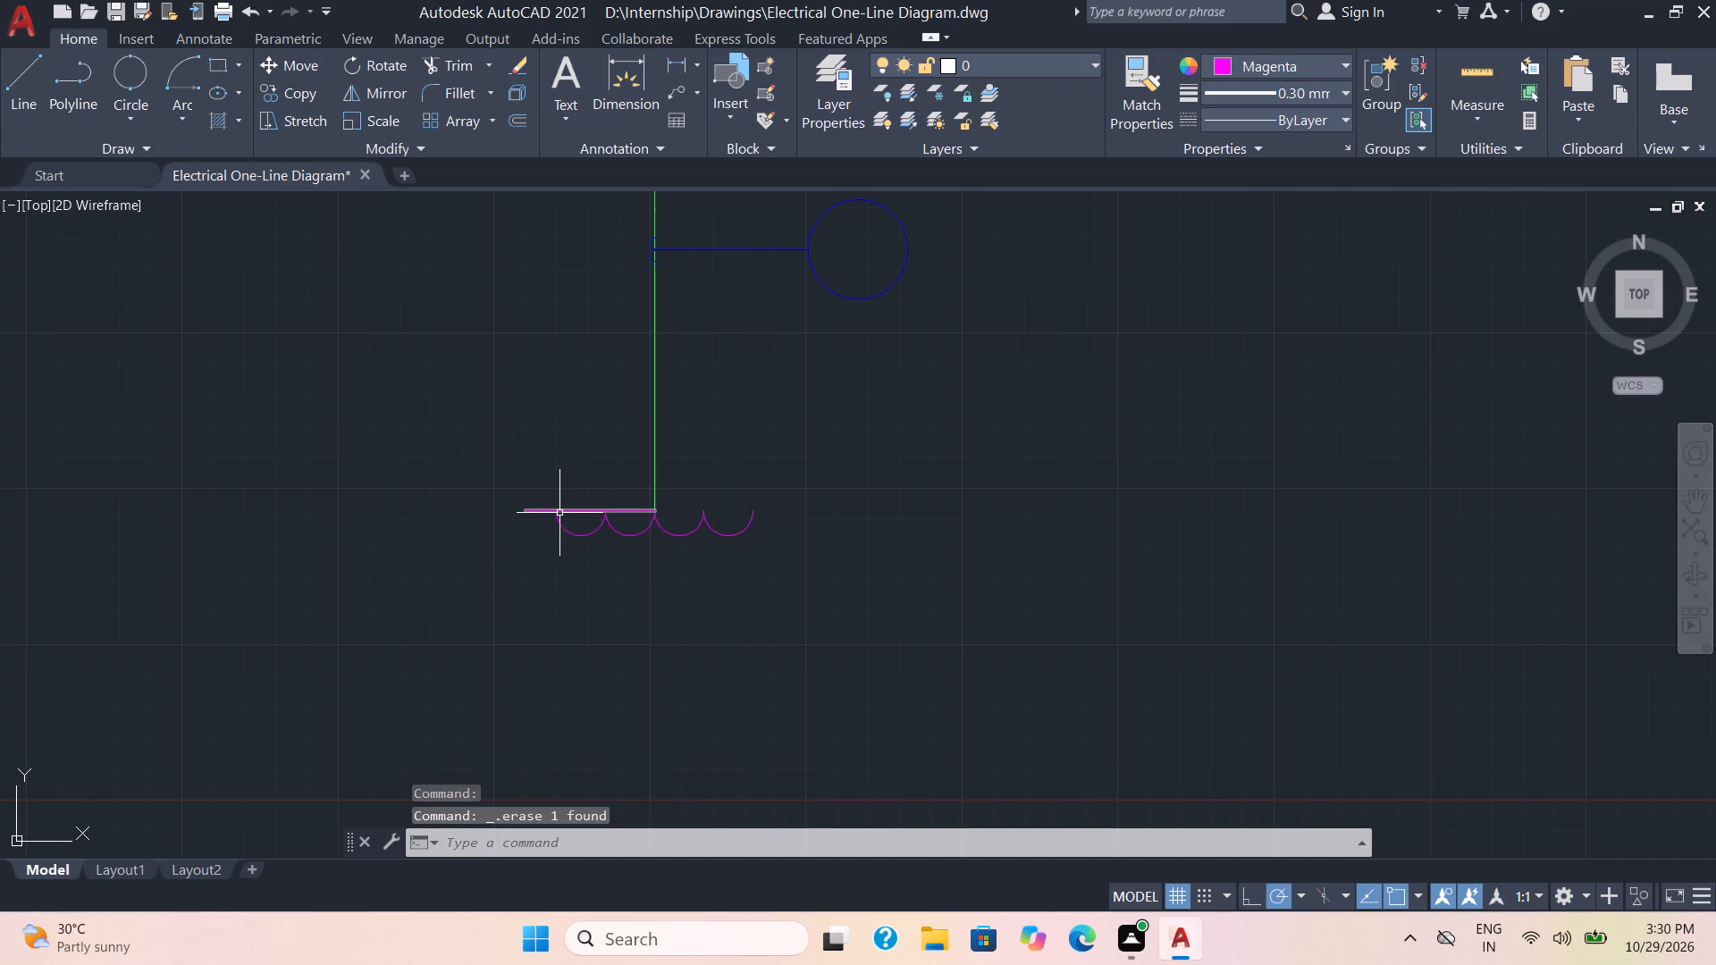
click(559, 513)
key(BackSpace)
key(Delete)
Draw magenta vertical lines about 2 mm long upward from both ends of the leftmost arc.
click(22, 96)
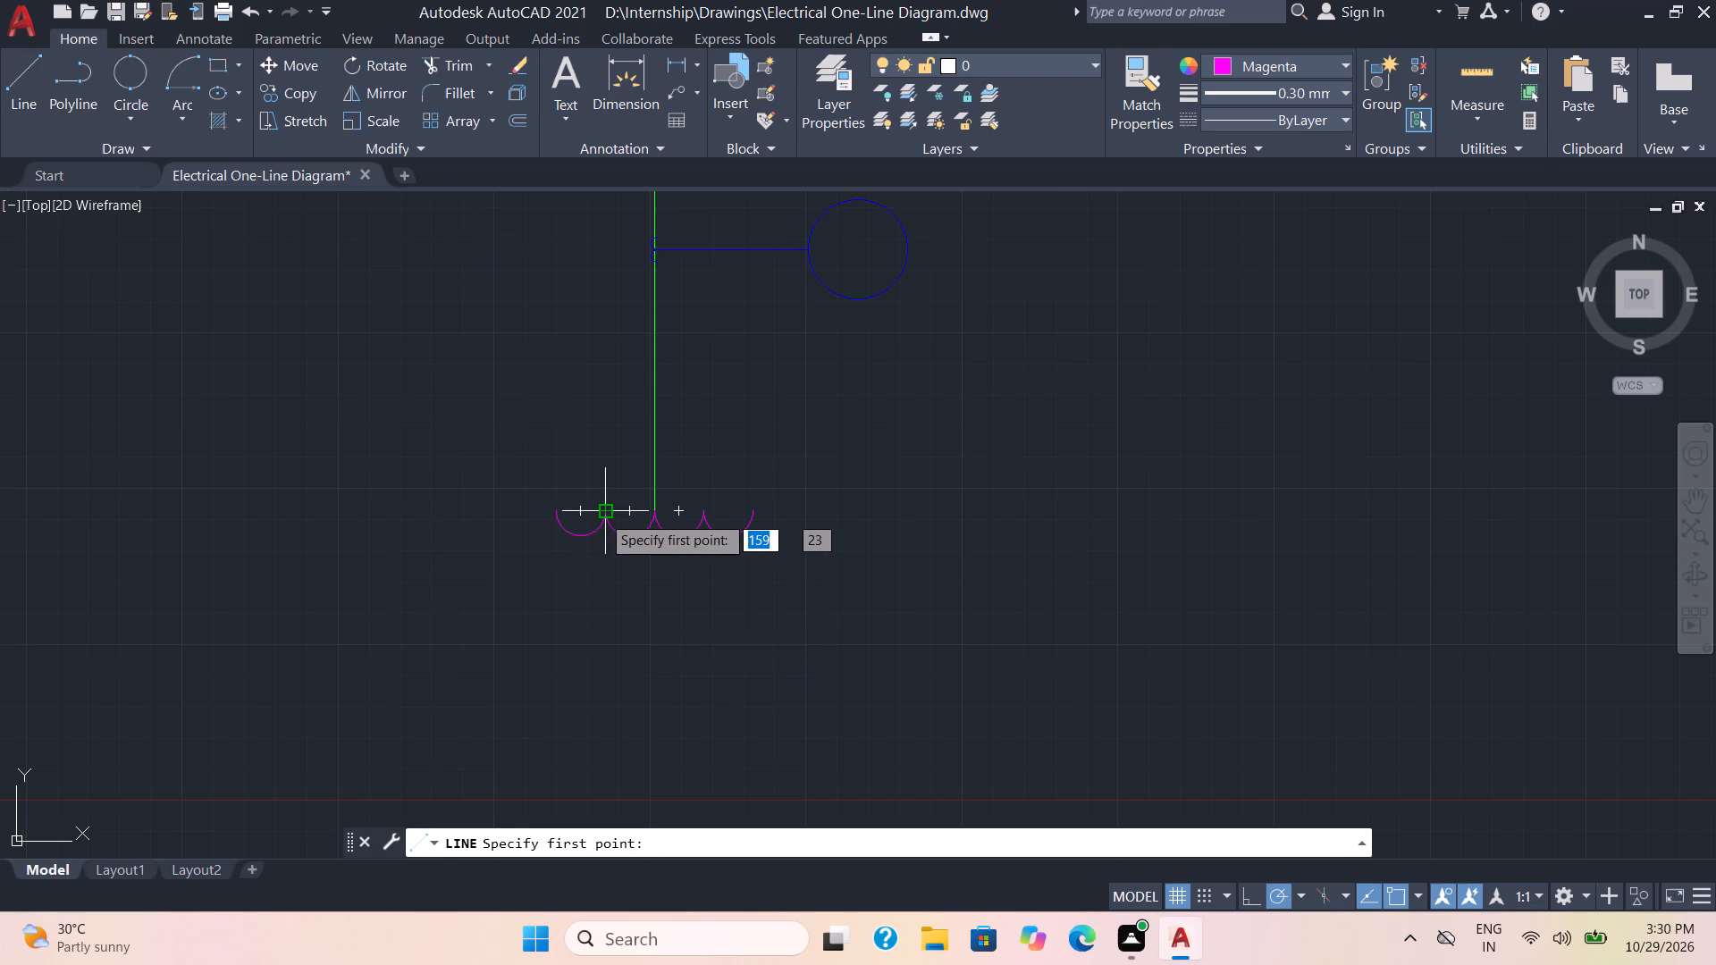
scroll(601, 515, up, 2)
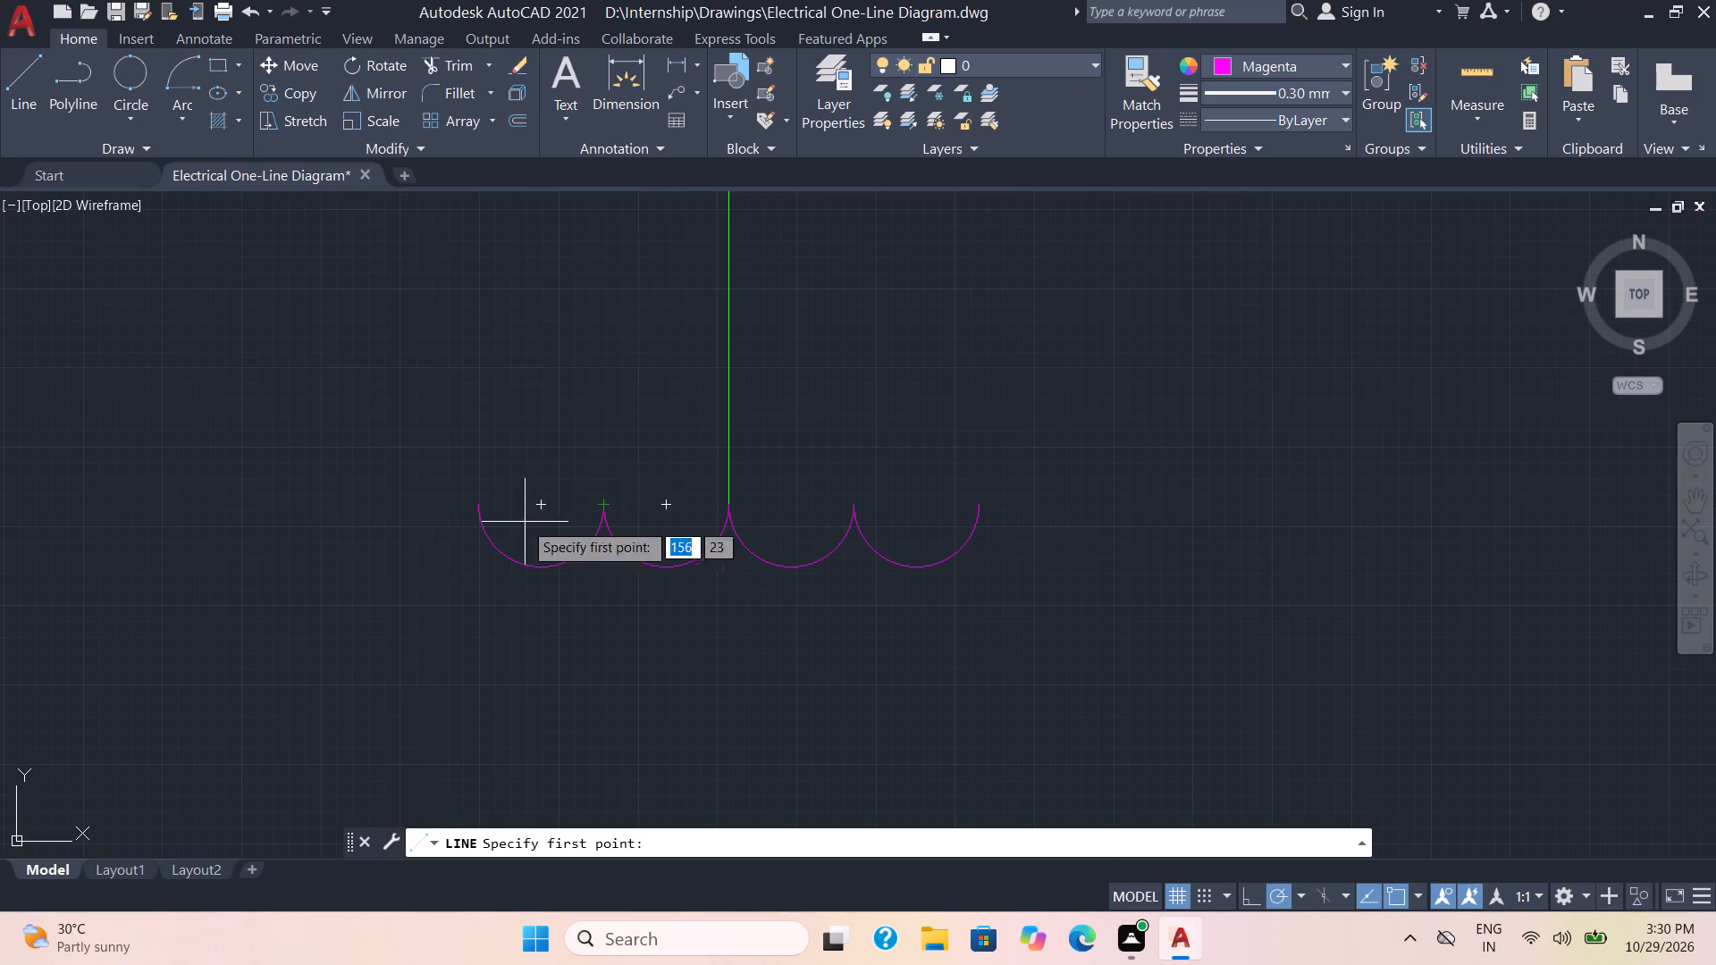
click(476, 508)
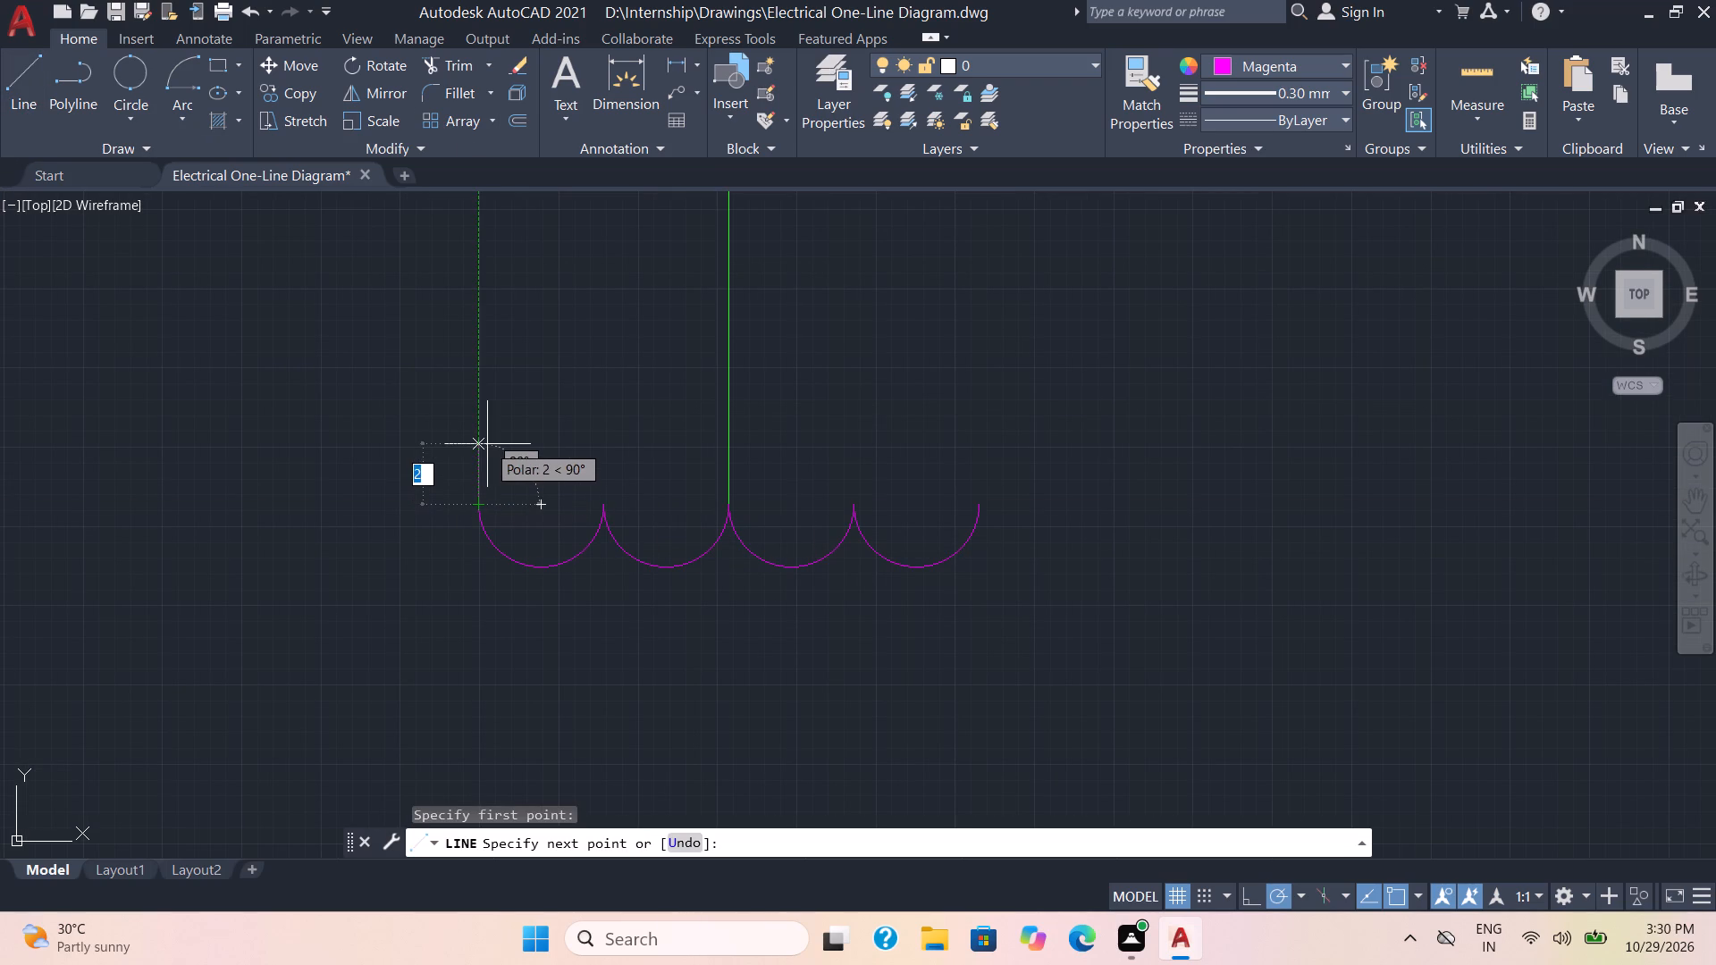
click(478, 451)
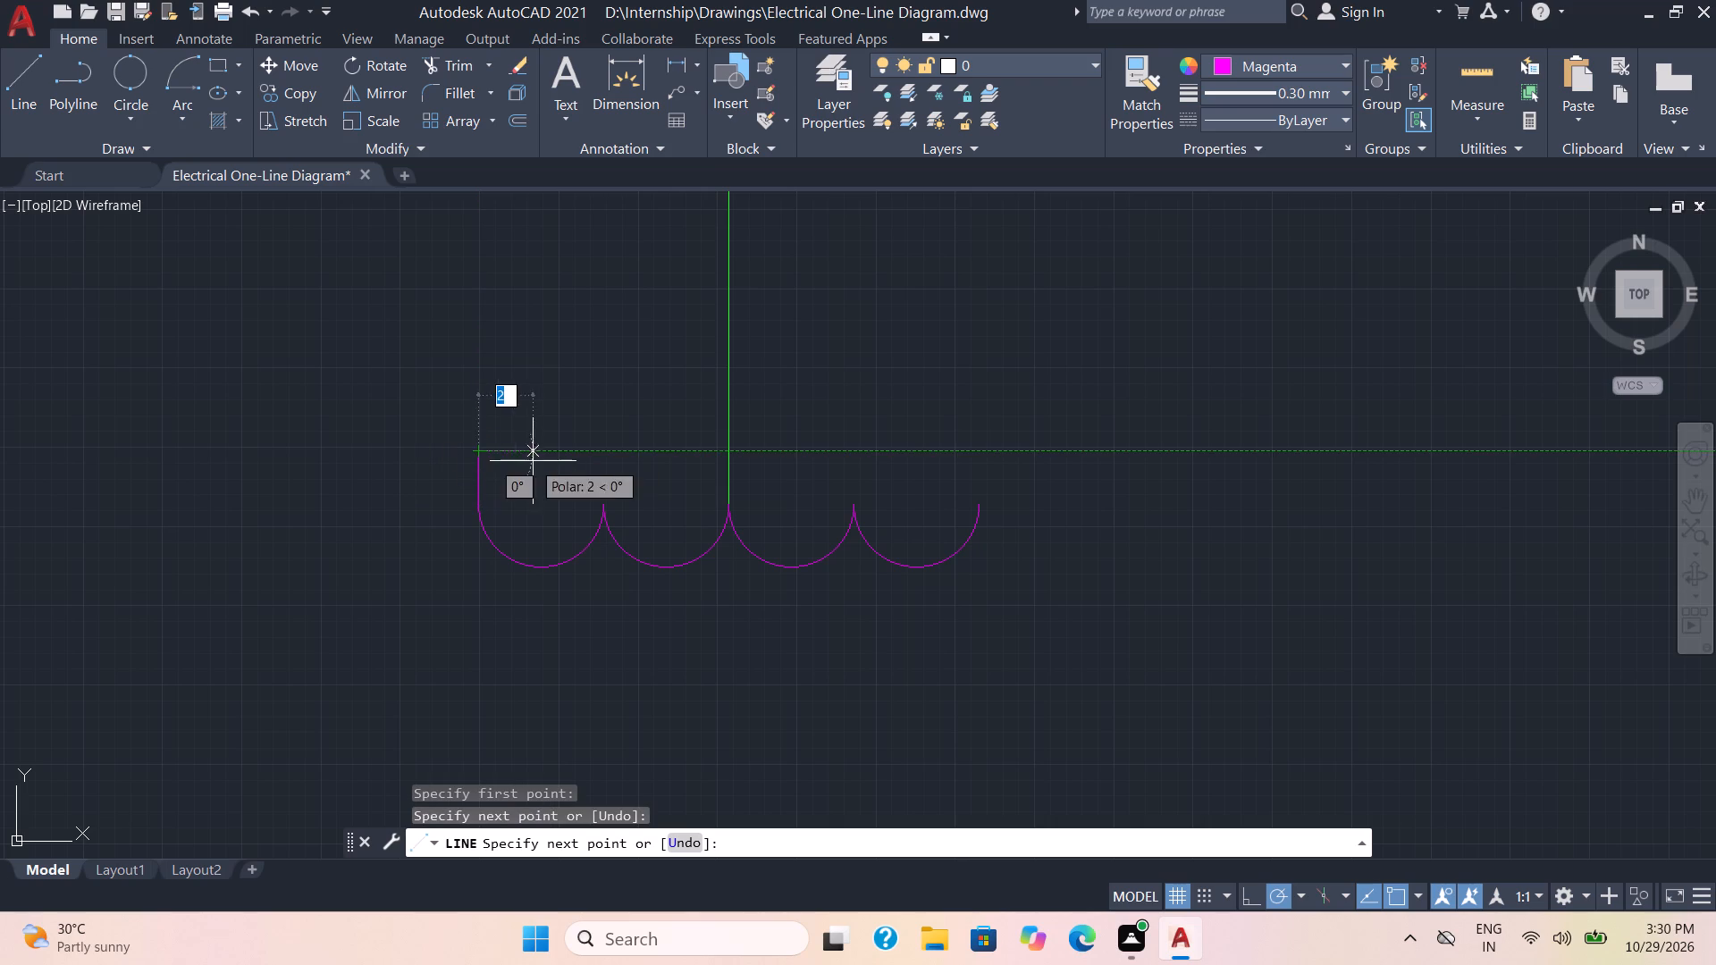
key(space)
key(space)
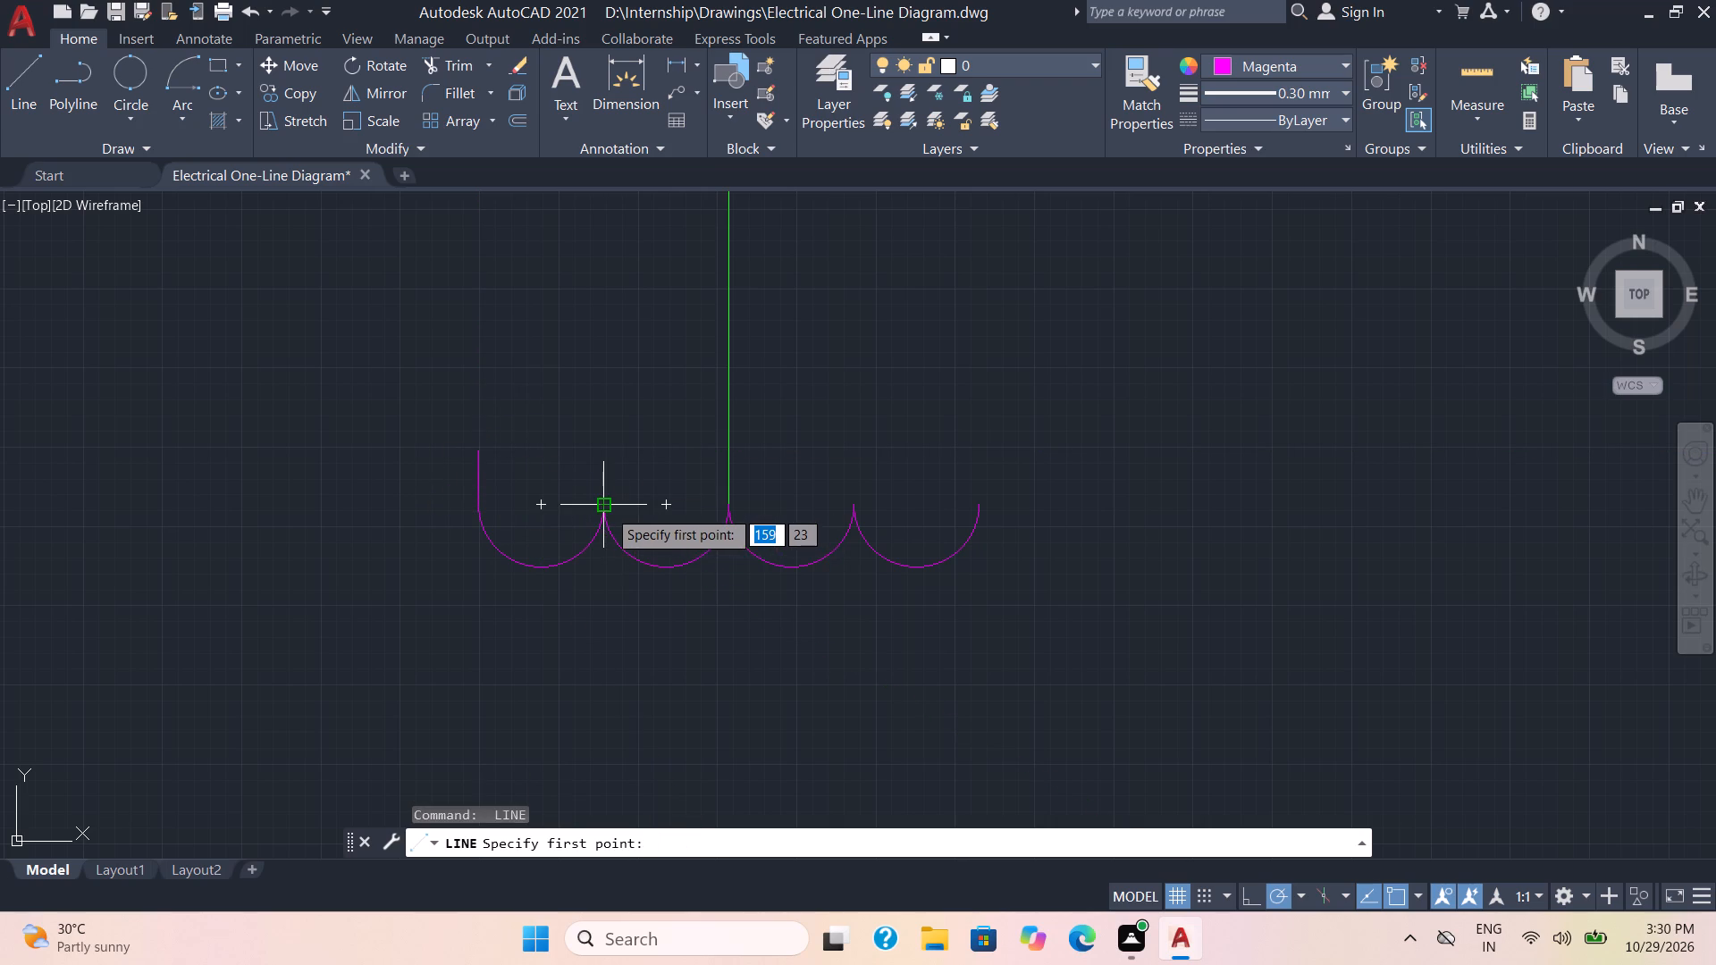
click(608, 509)
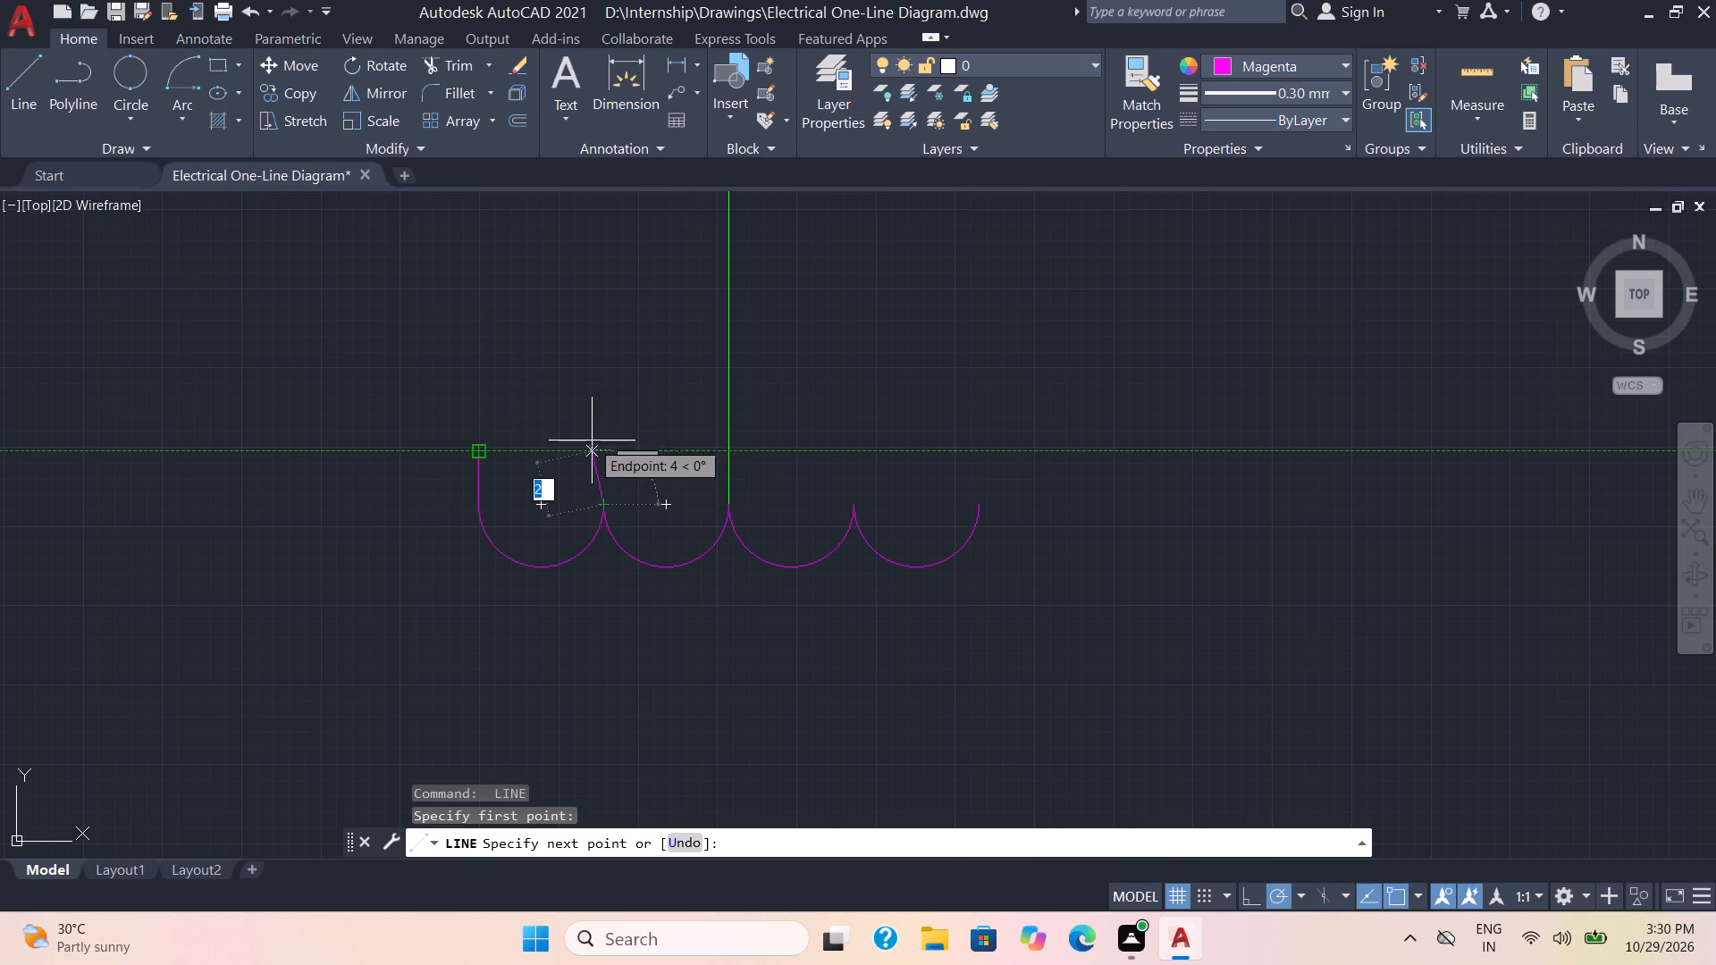
click(602, 452)
key(space)
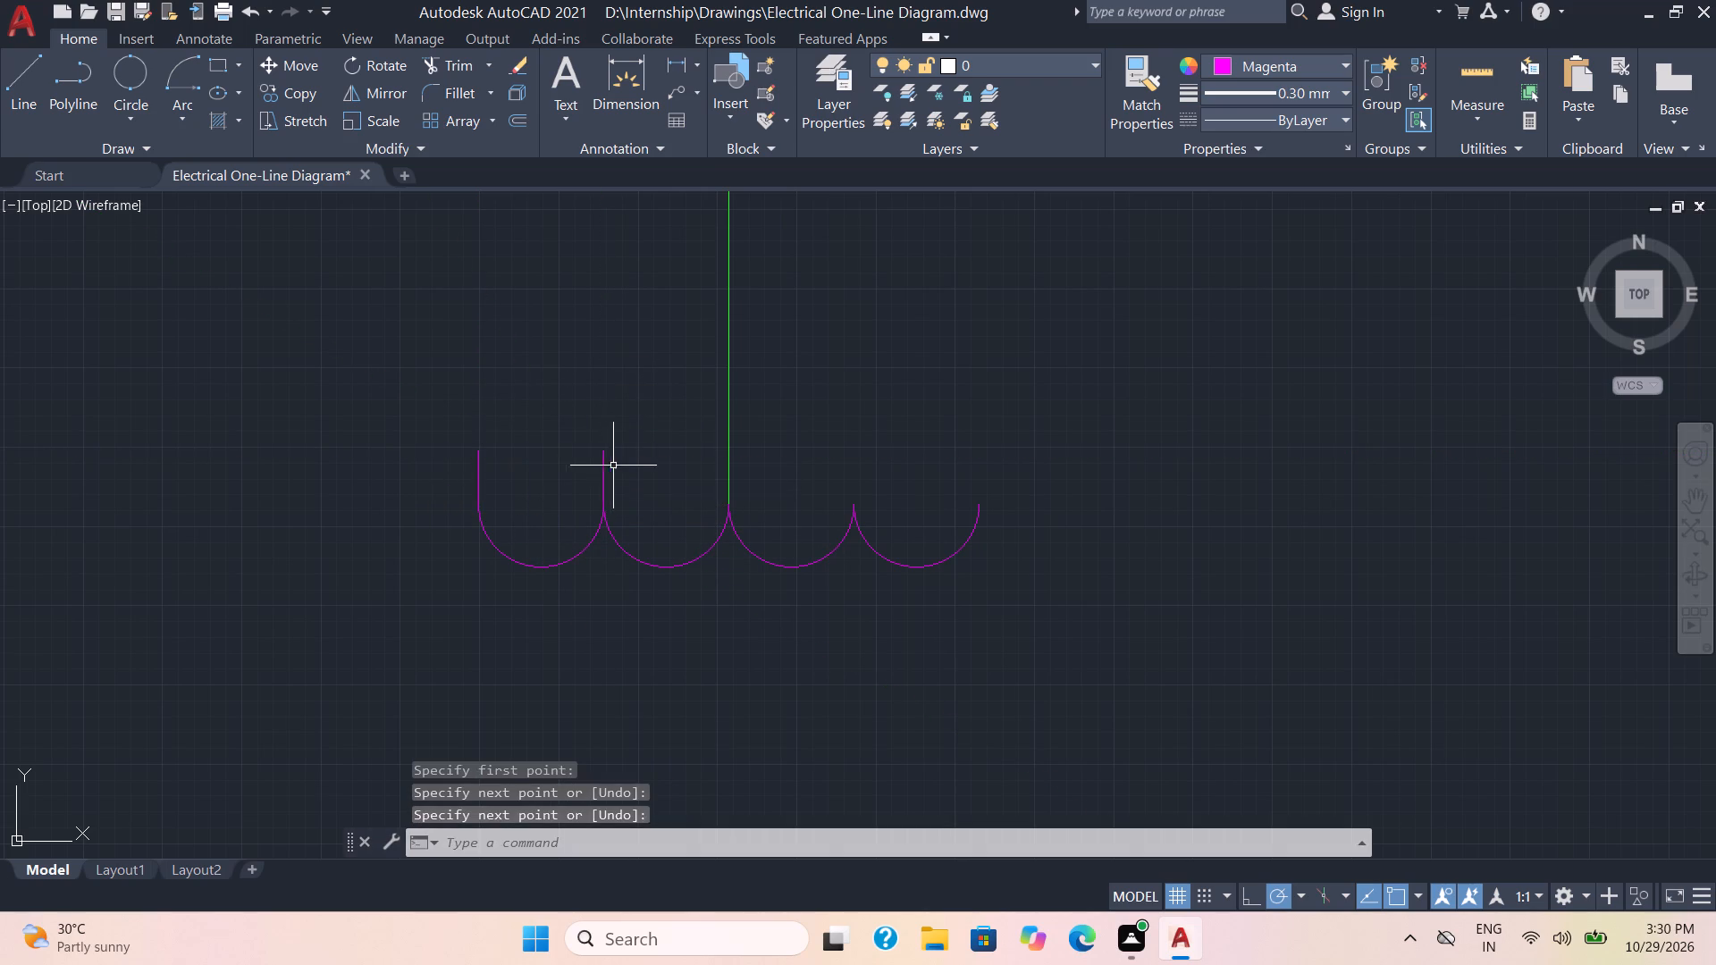
Draw equal magenta vertical lines, about 2 mm long, upward from both ends of the rightmost arc and from the centre junction.
key(space)
click(850, 506)
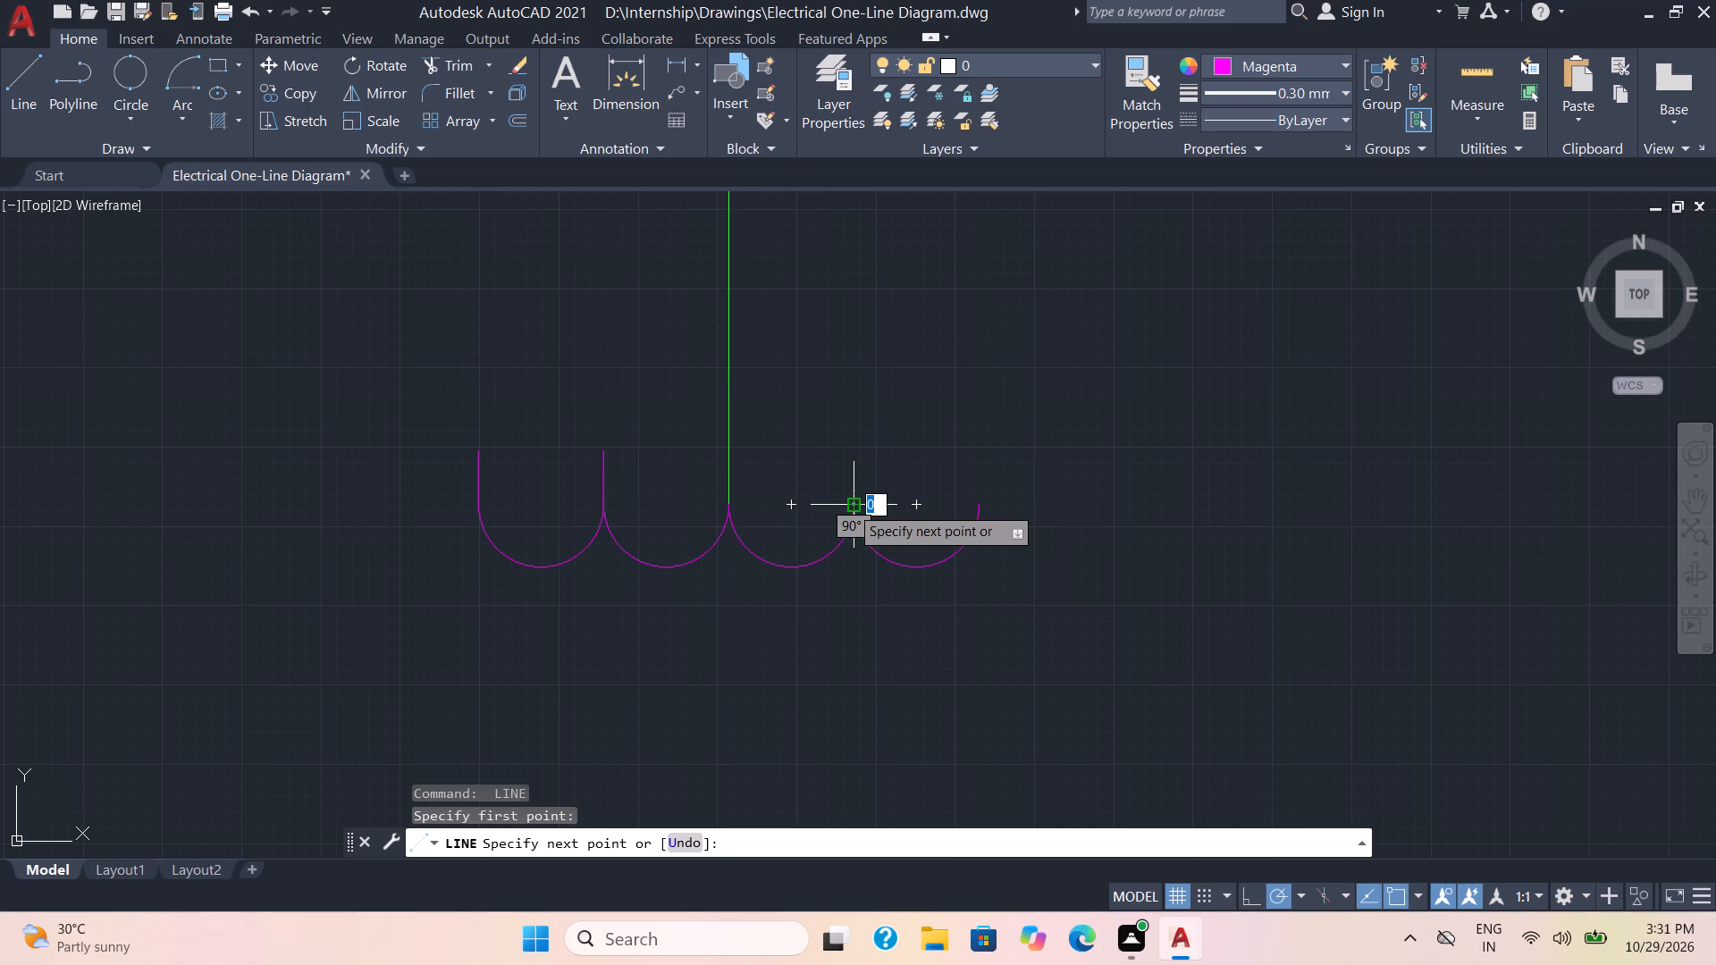
click(850, 453)
key(space)
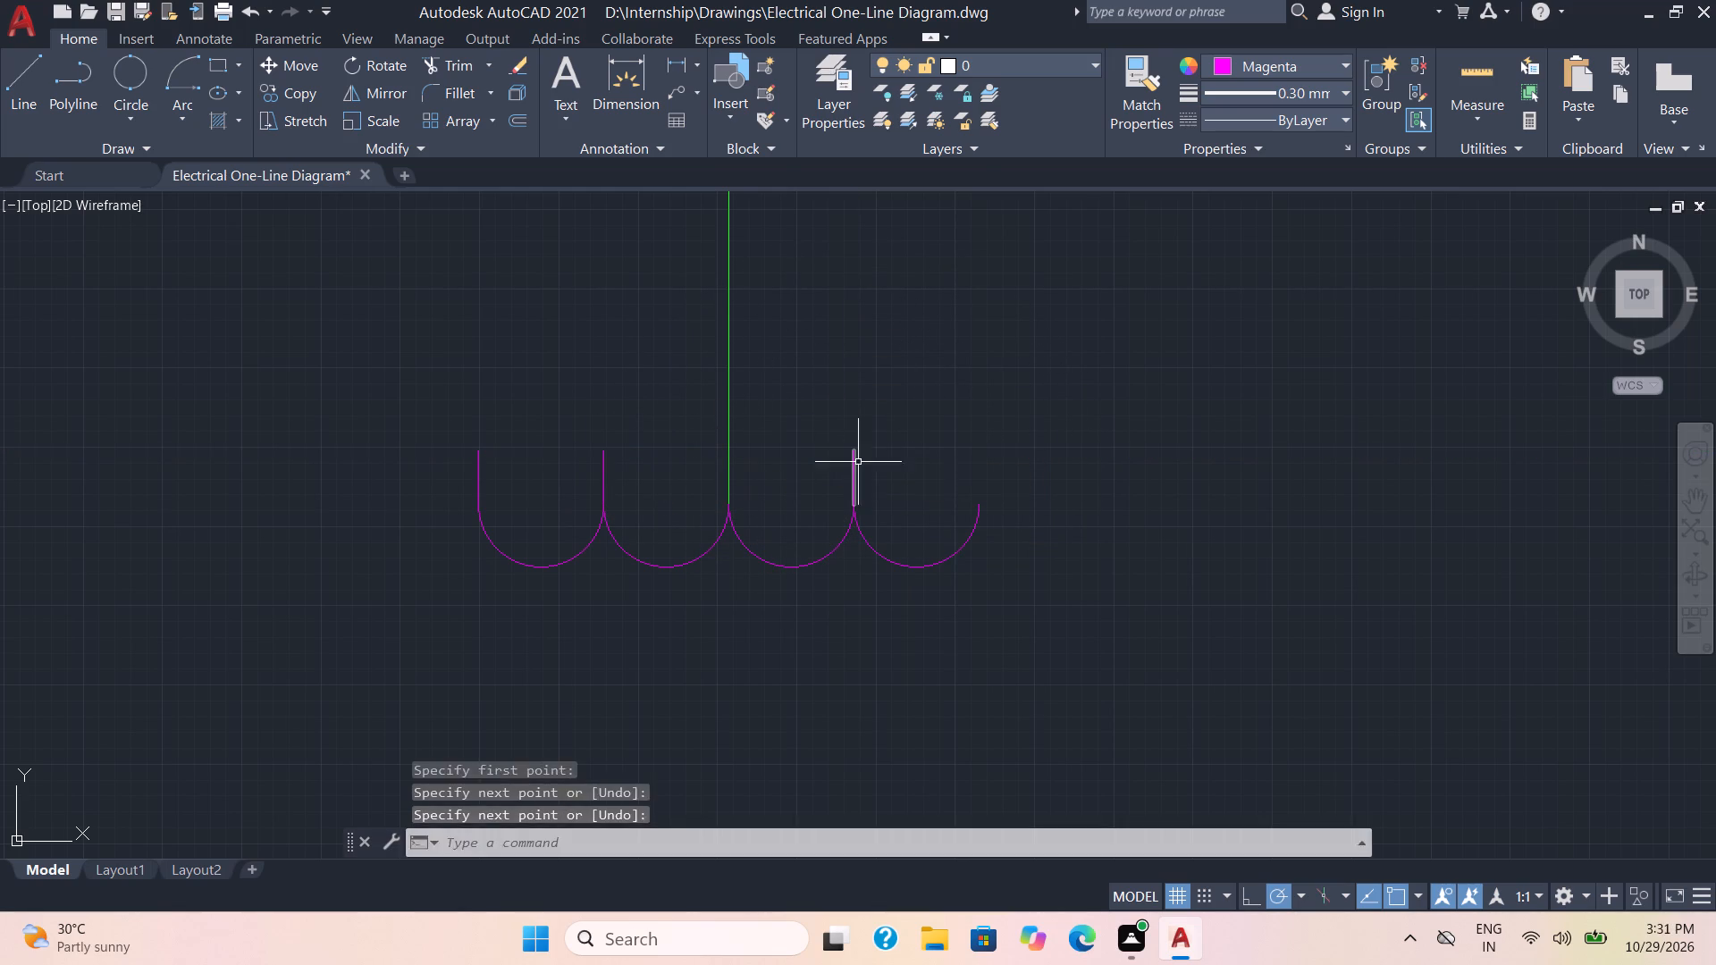
key(space)
click(977, 503)
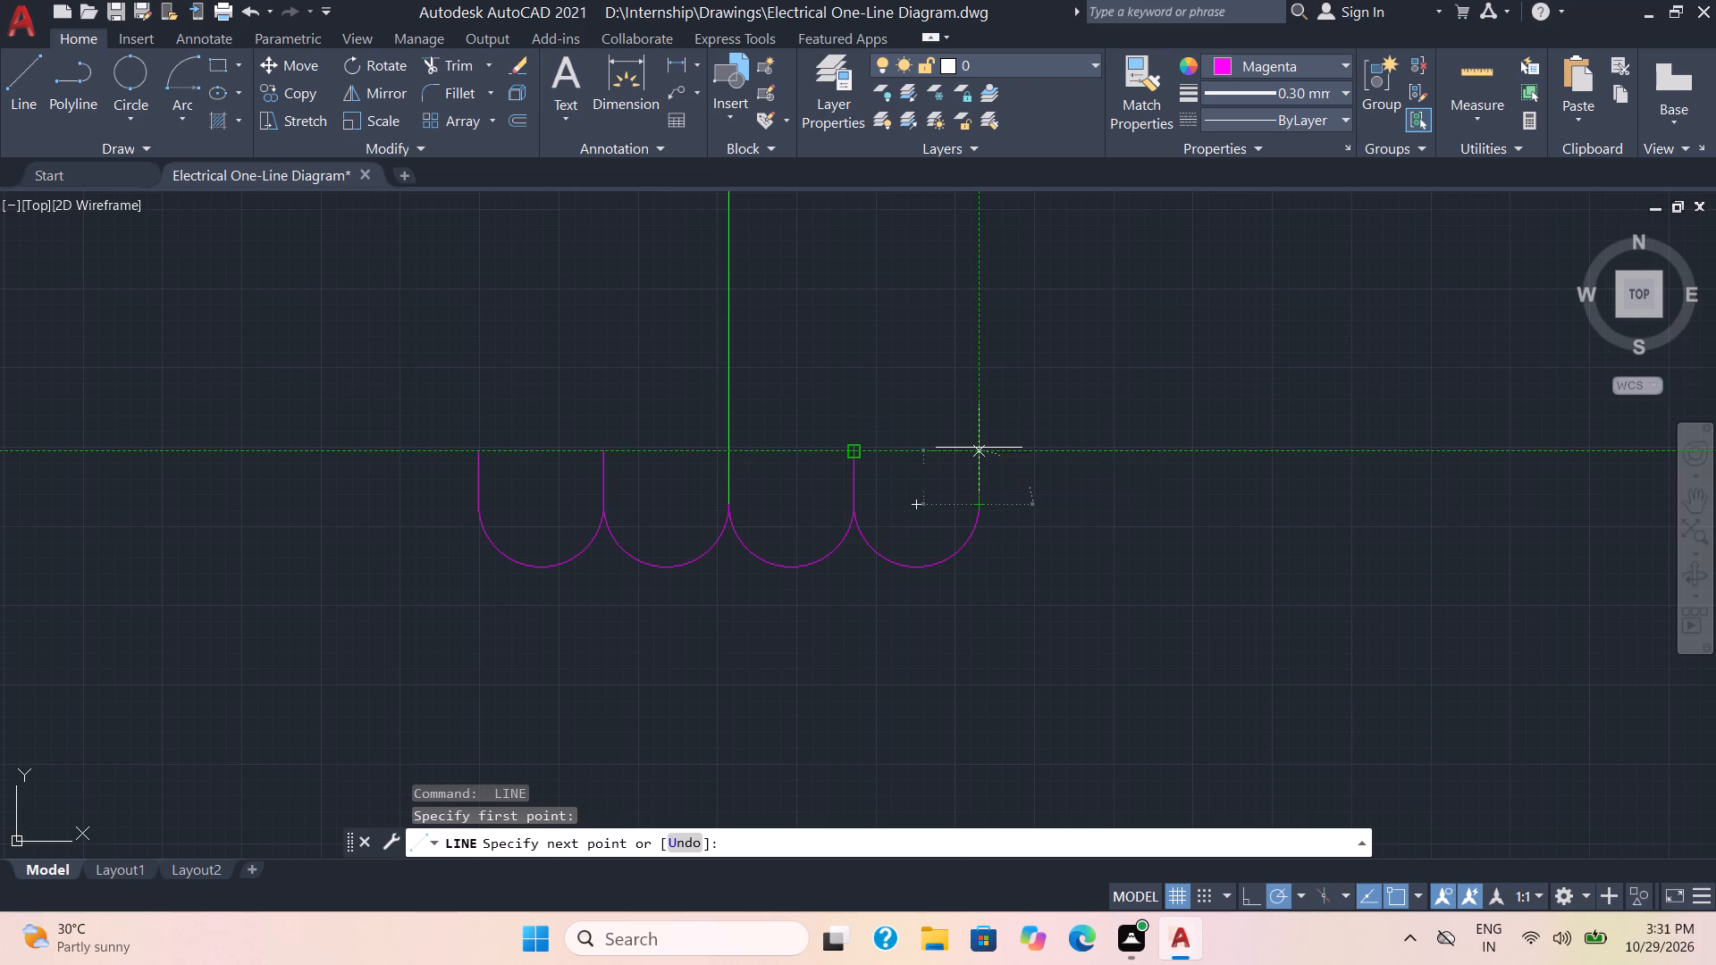
click(979, 448)
key(space)
key(space)
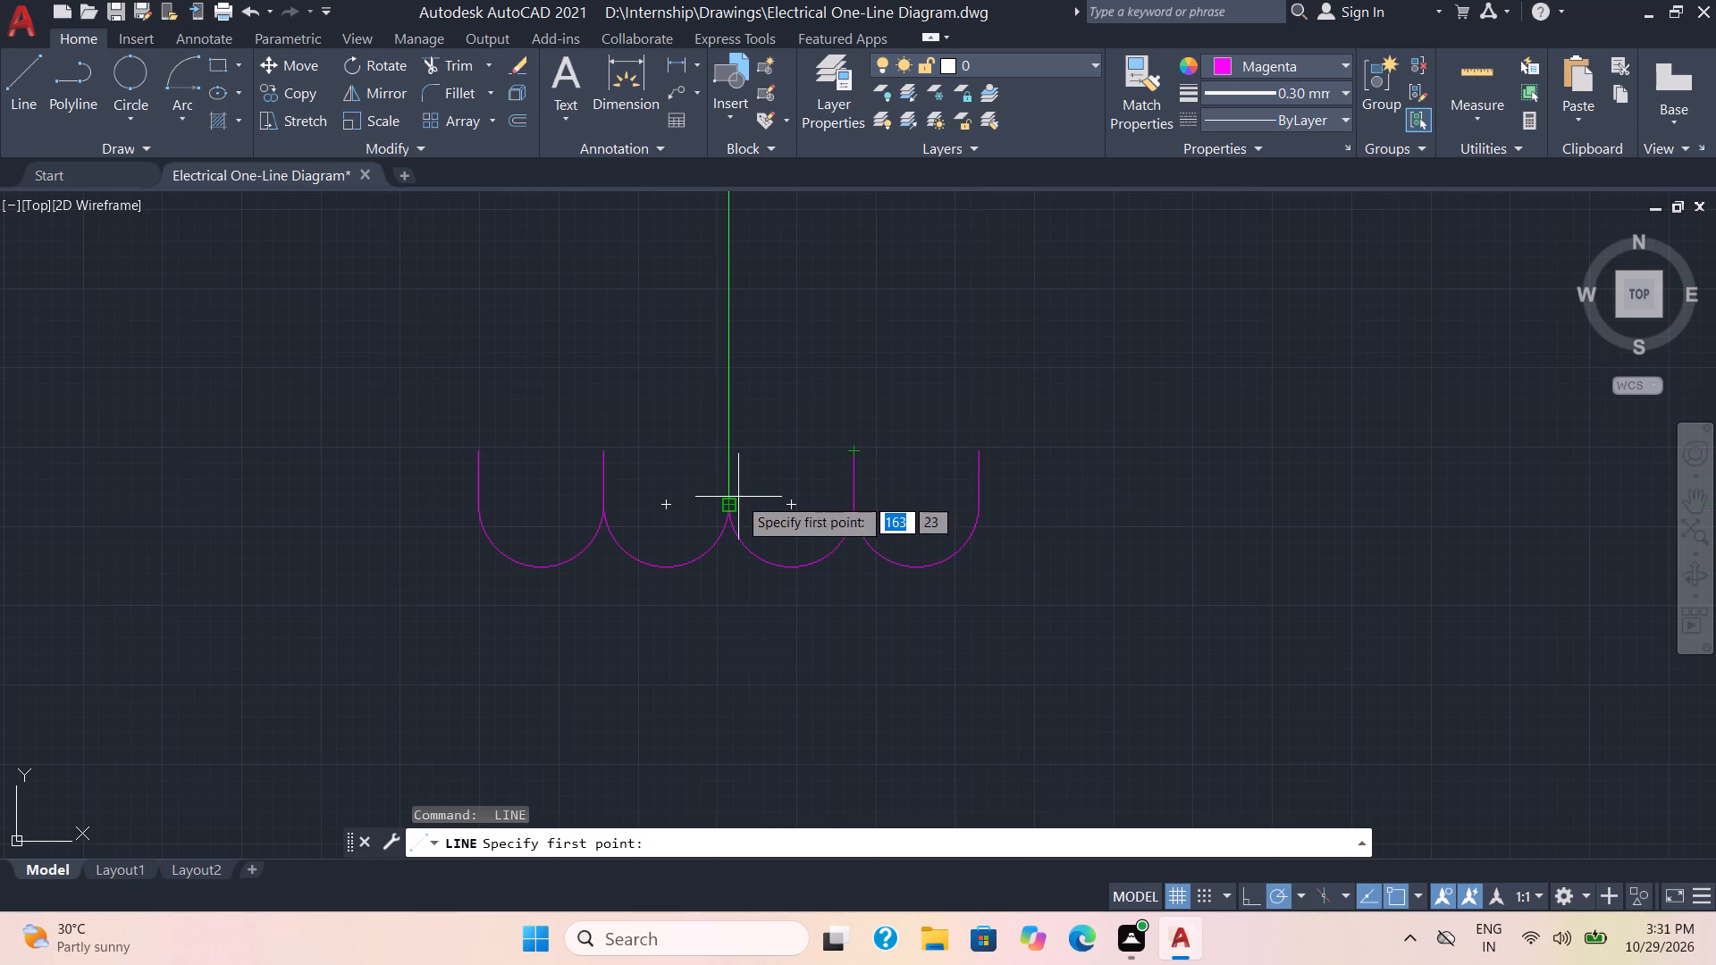
click(734, 508)
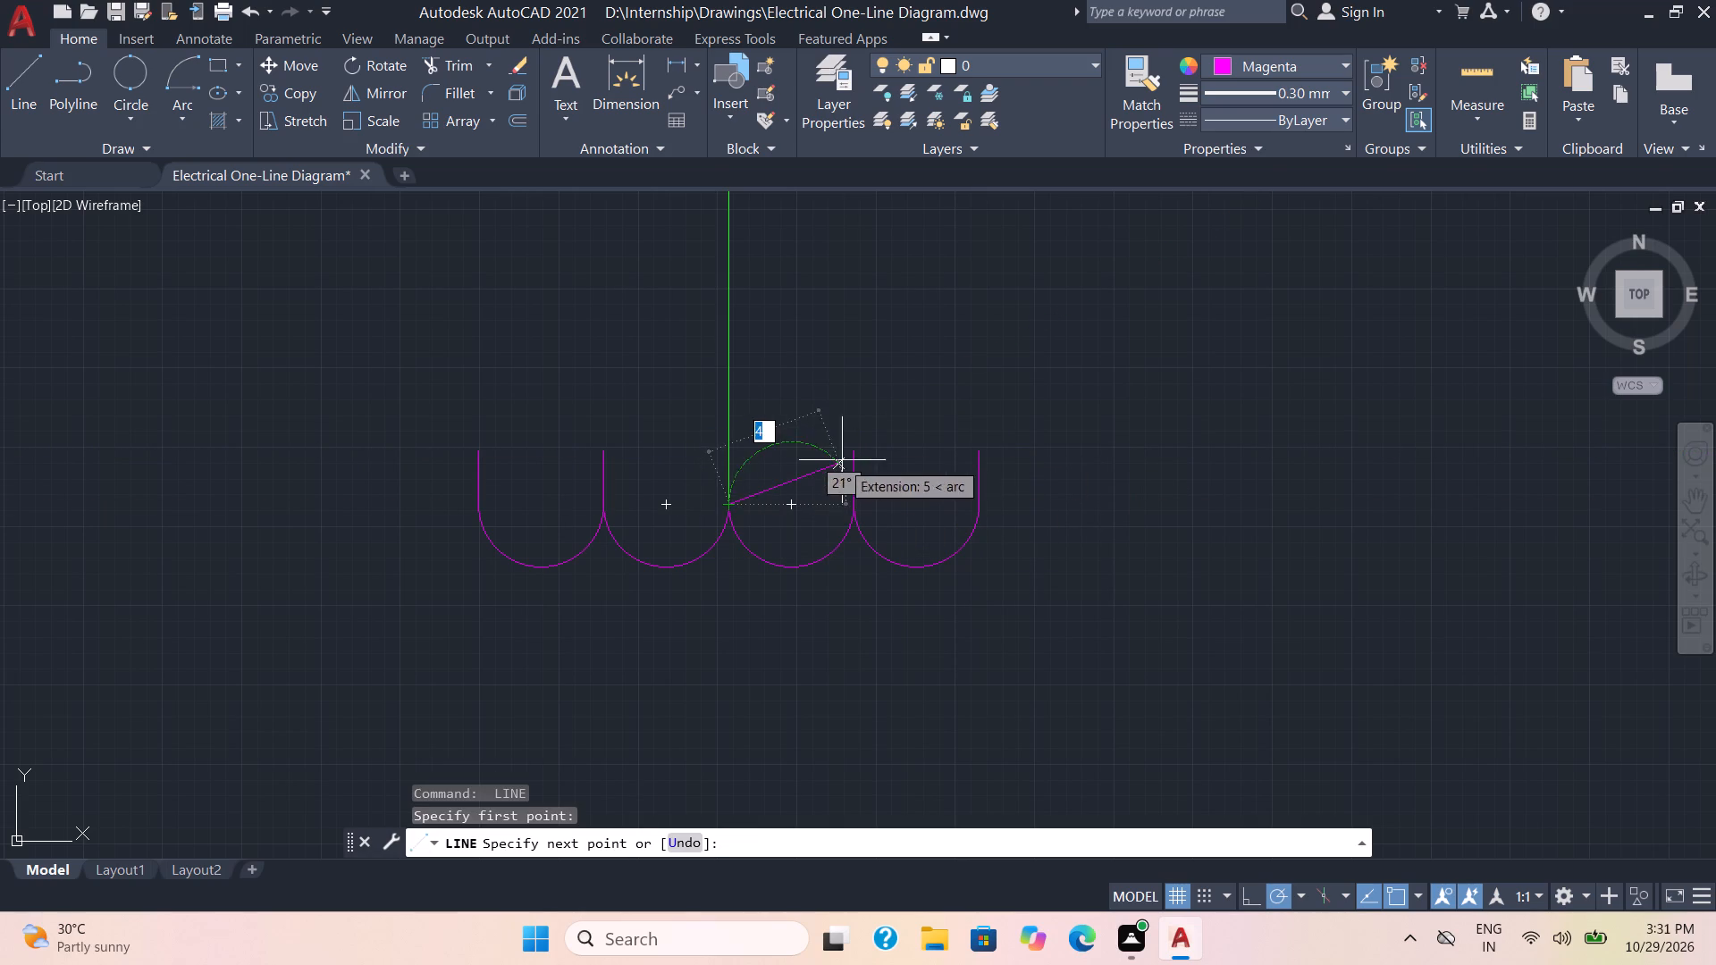
click(726, 455)
key(space)
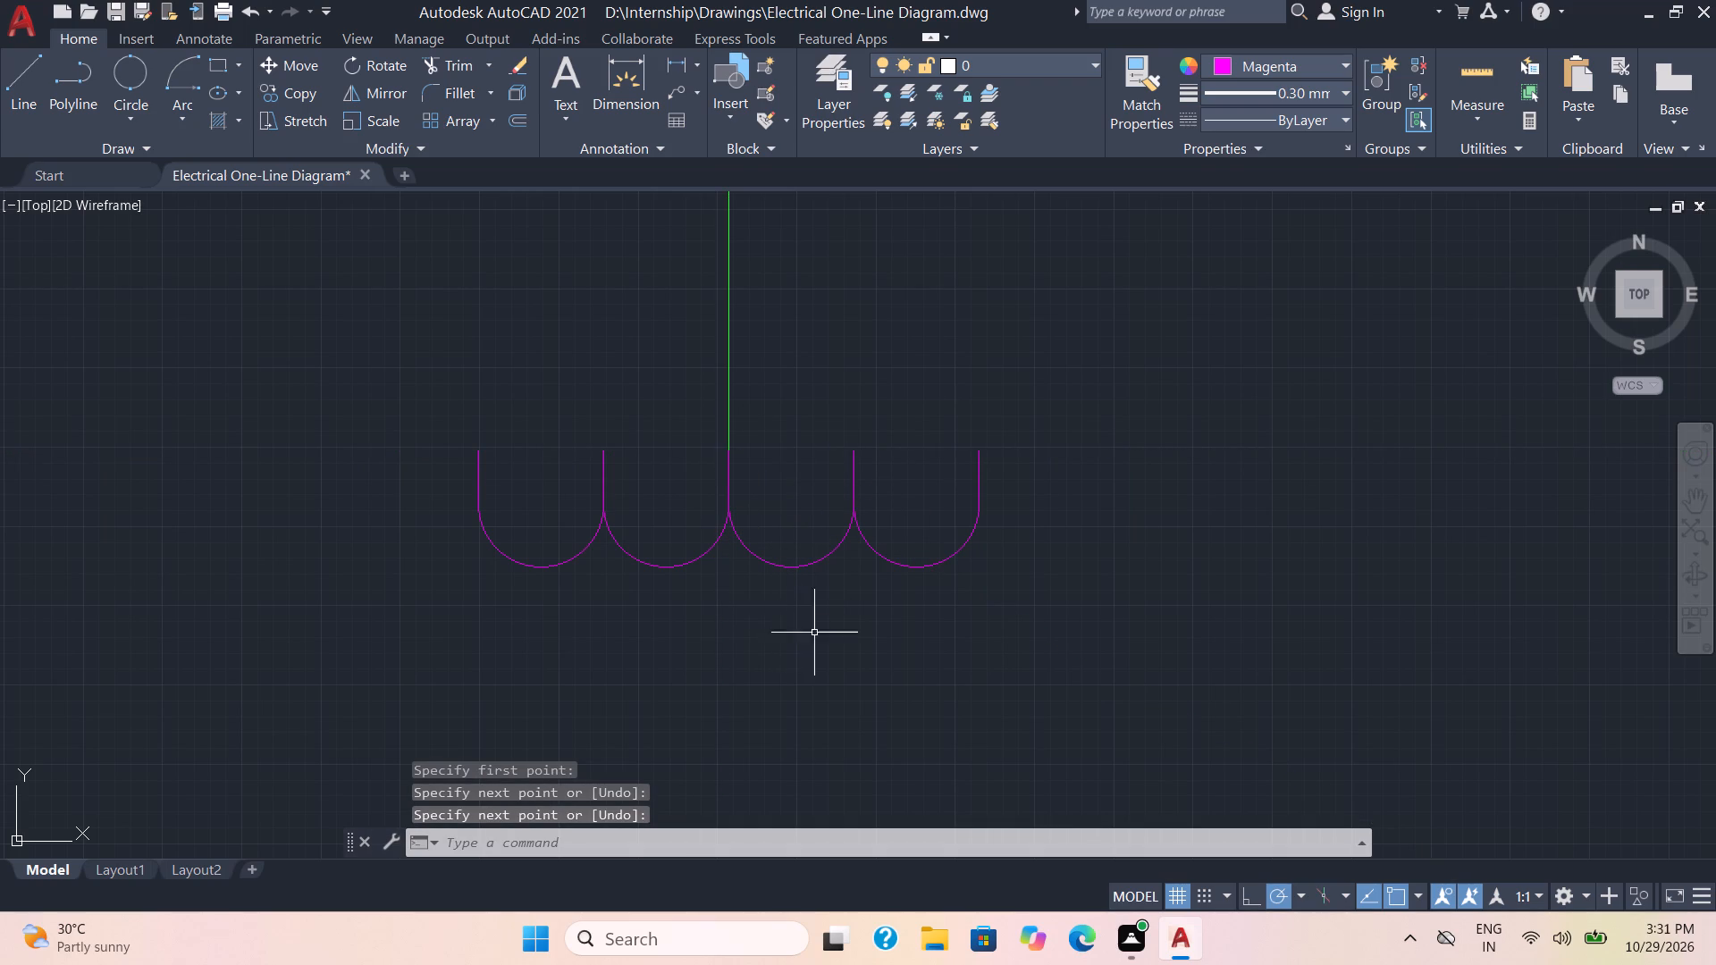
Mirror the four magenta arcs and five vertical lines across a horizontal axis about 3 mm below the arc ends, keeping the originals.
click(1014, 614)
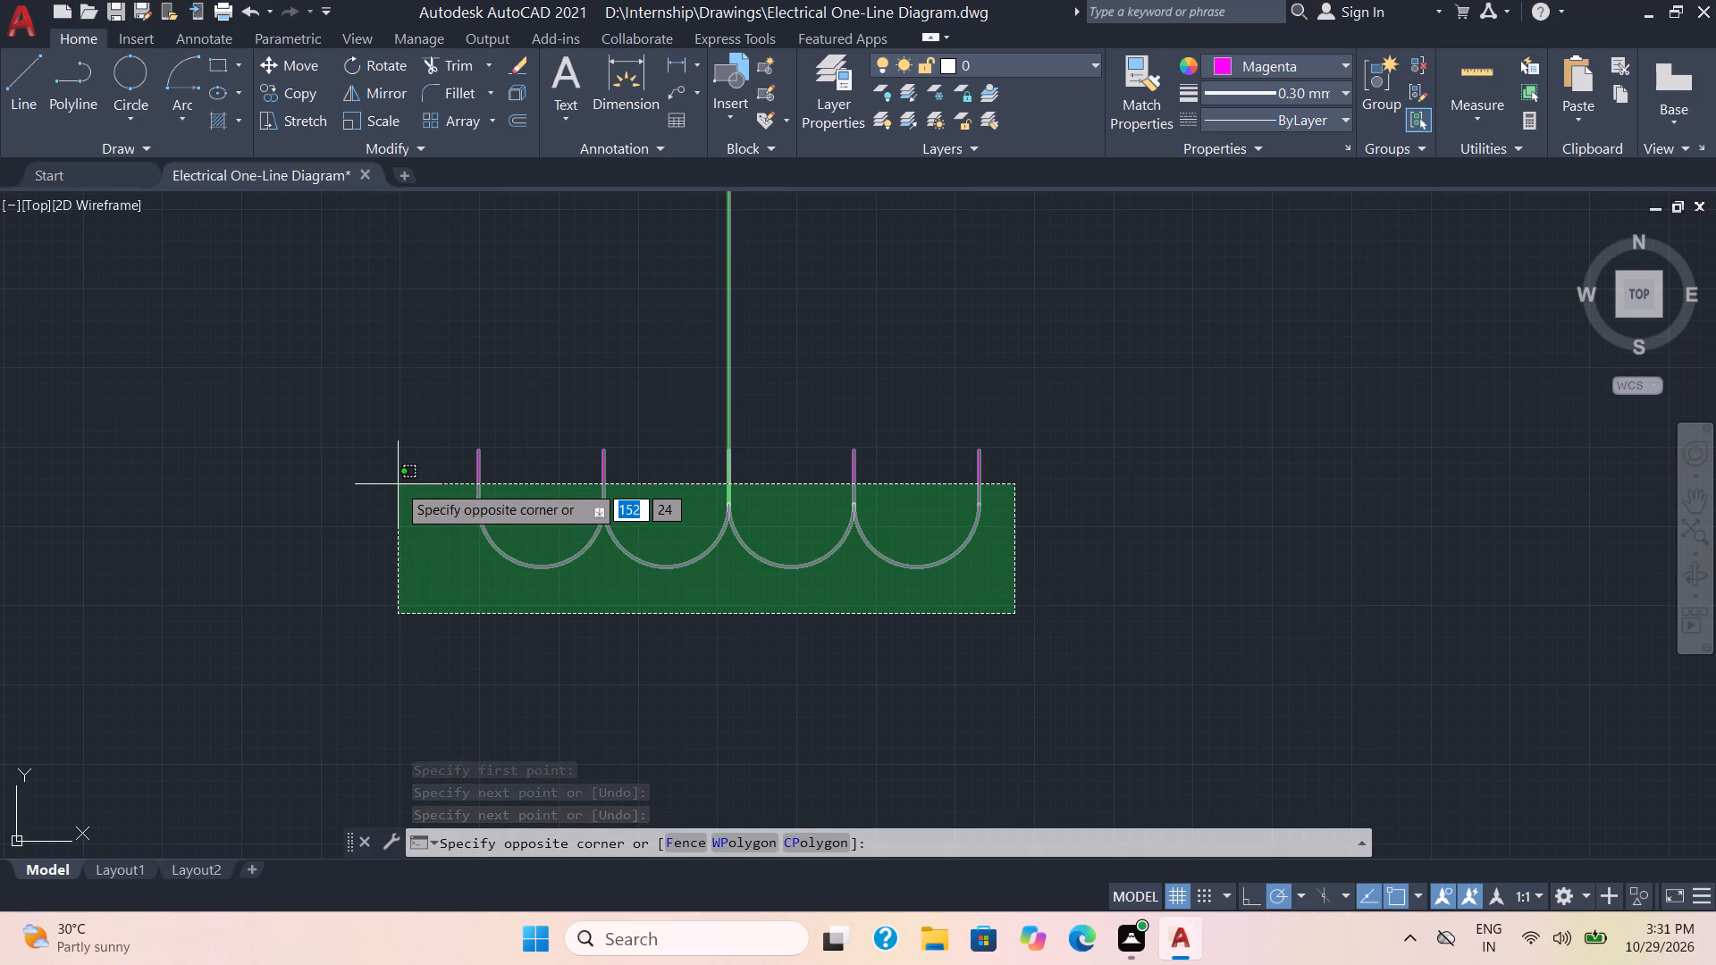
click(423, 530)
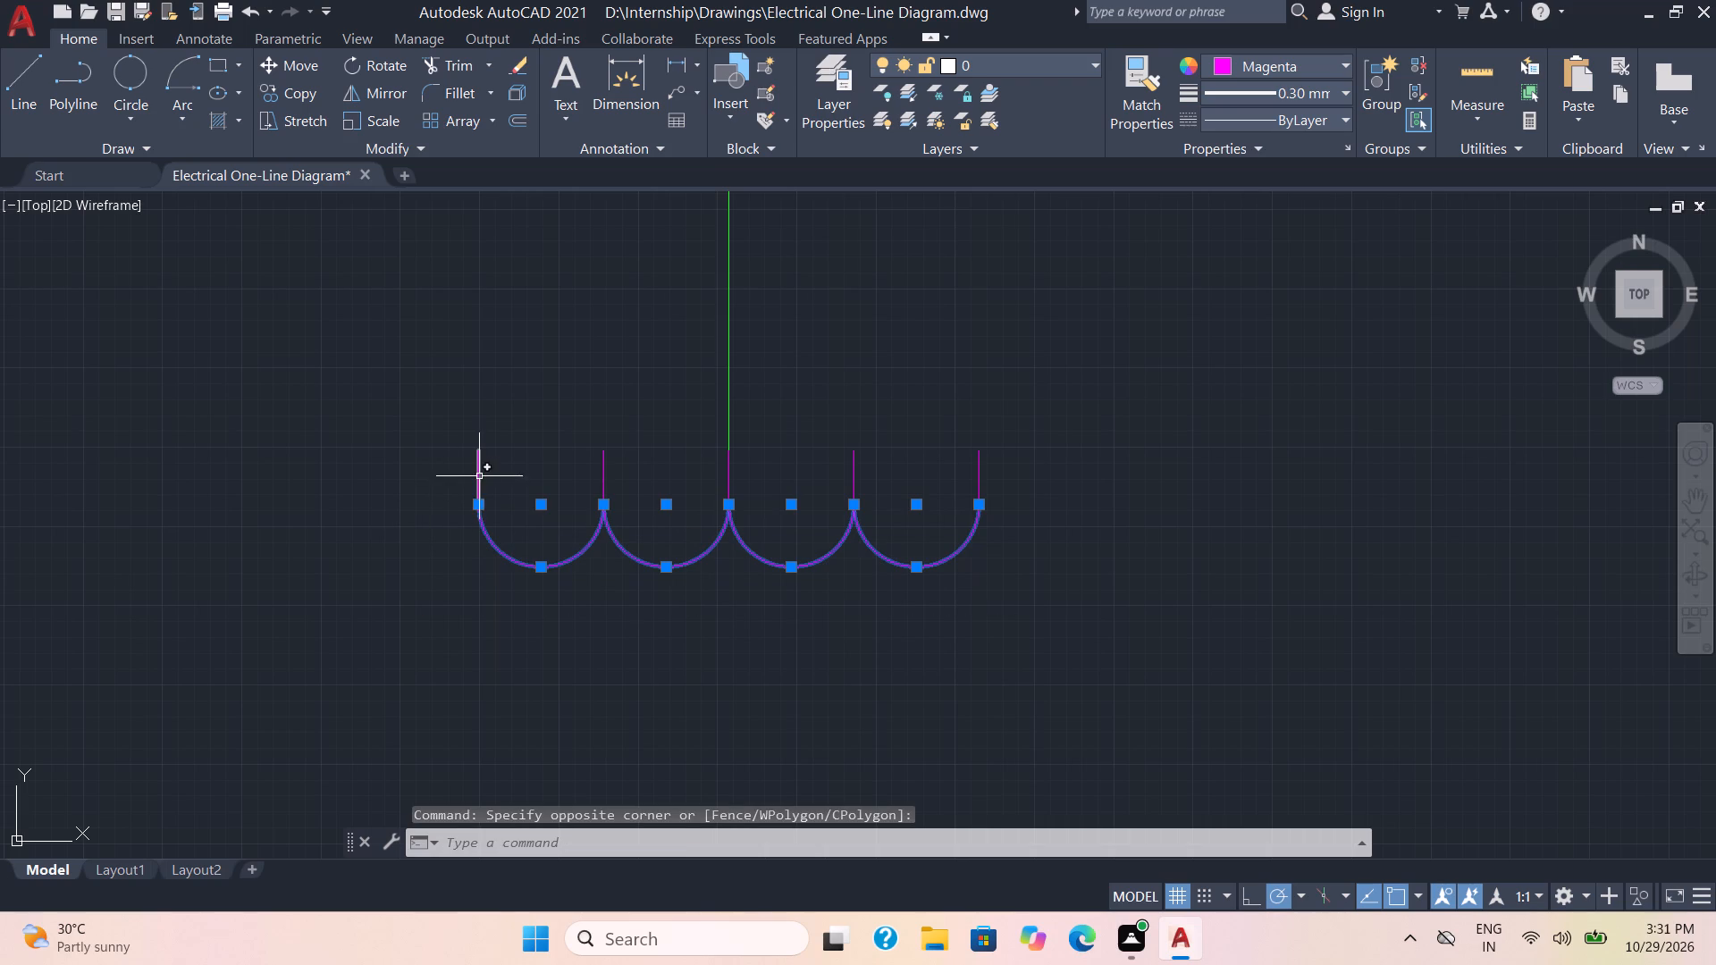
click(479, 476)
click(600, 480)
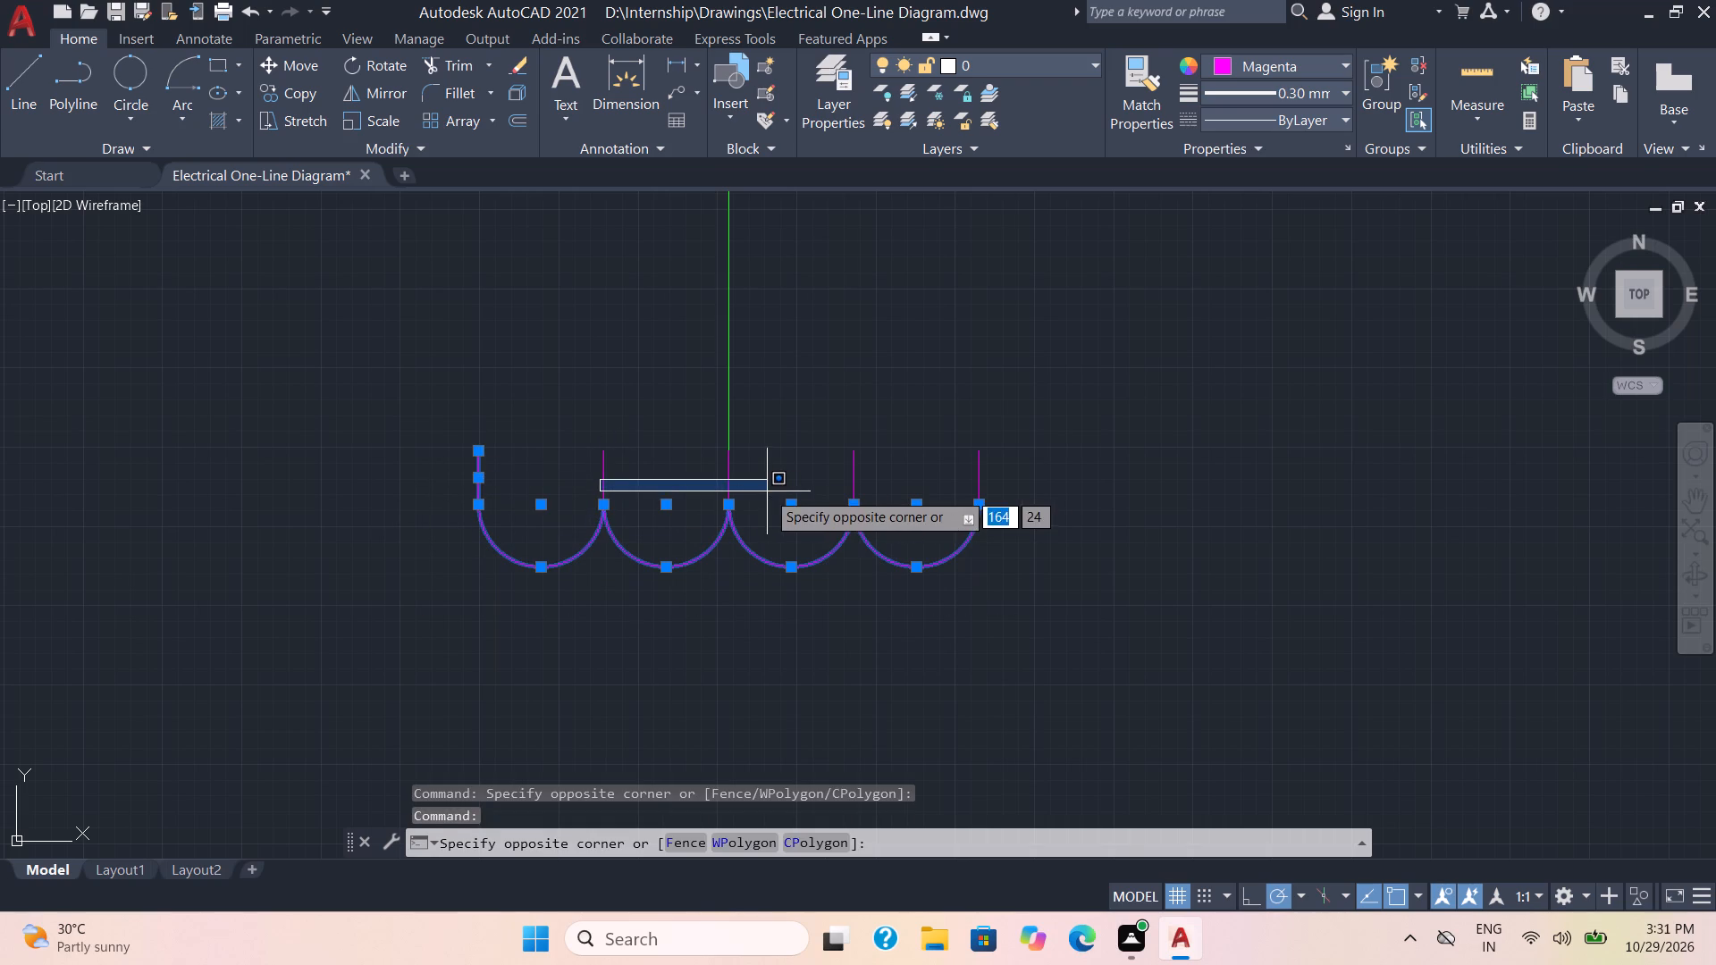
click(592, 457)
click(643, 471)
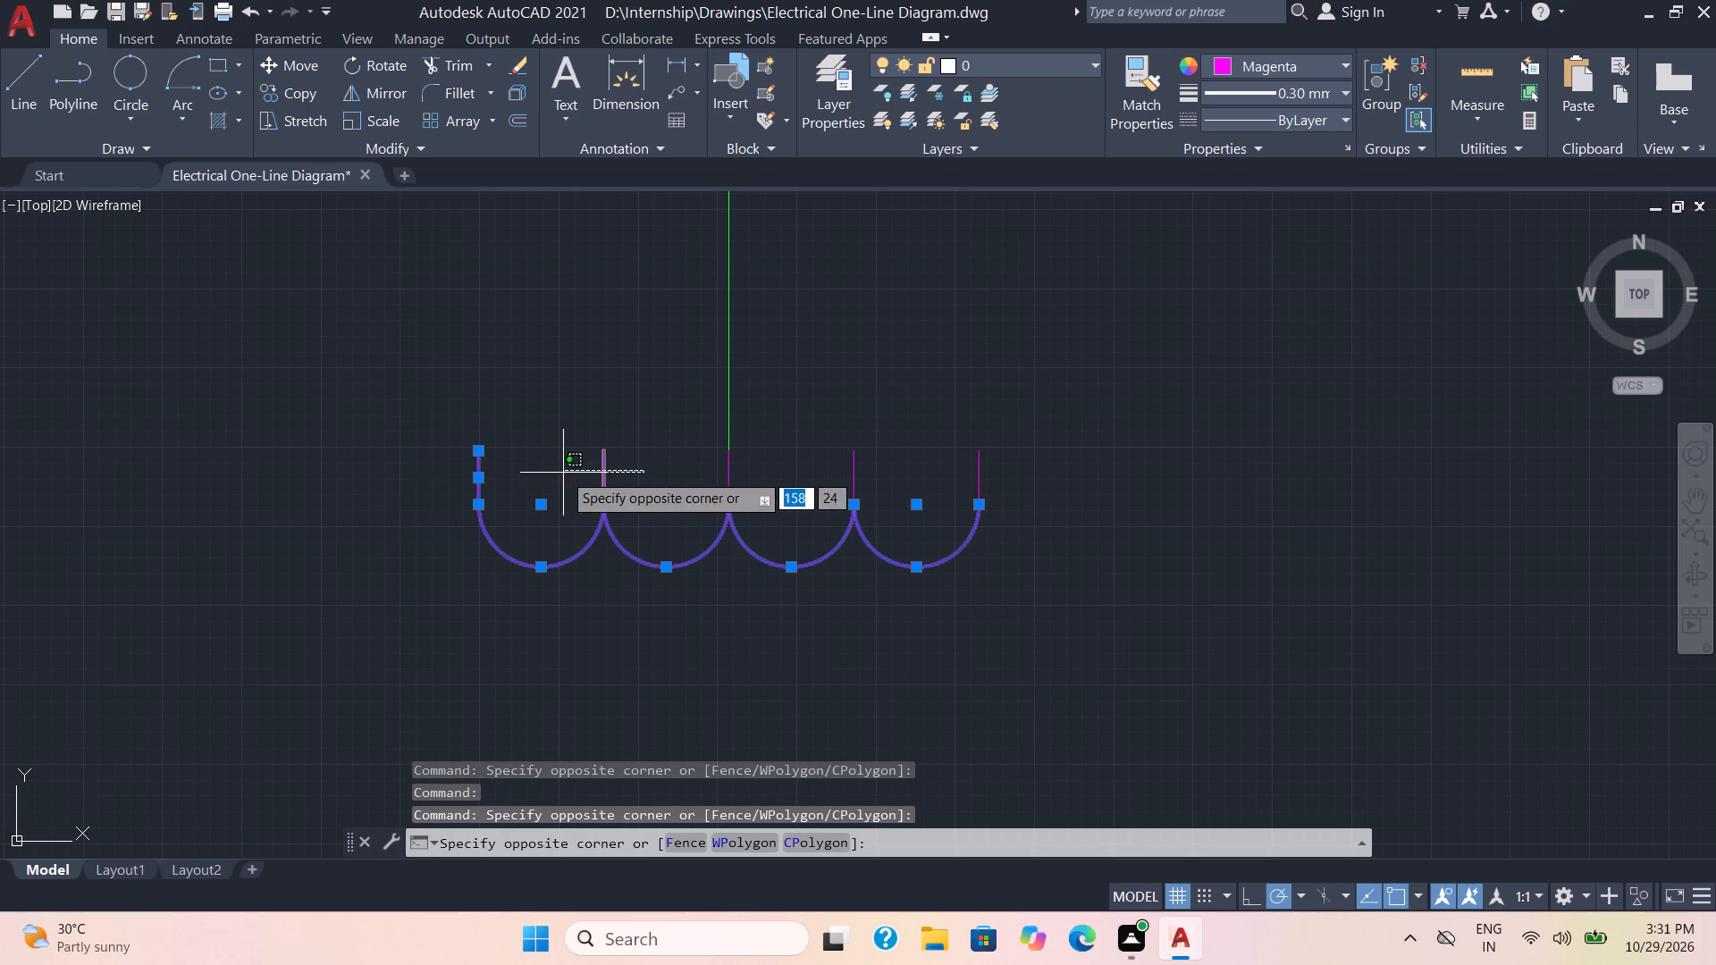
click(566, 453)
click(1001, 481)
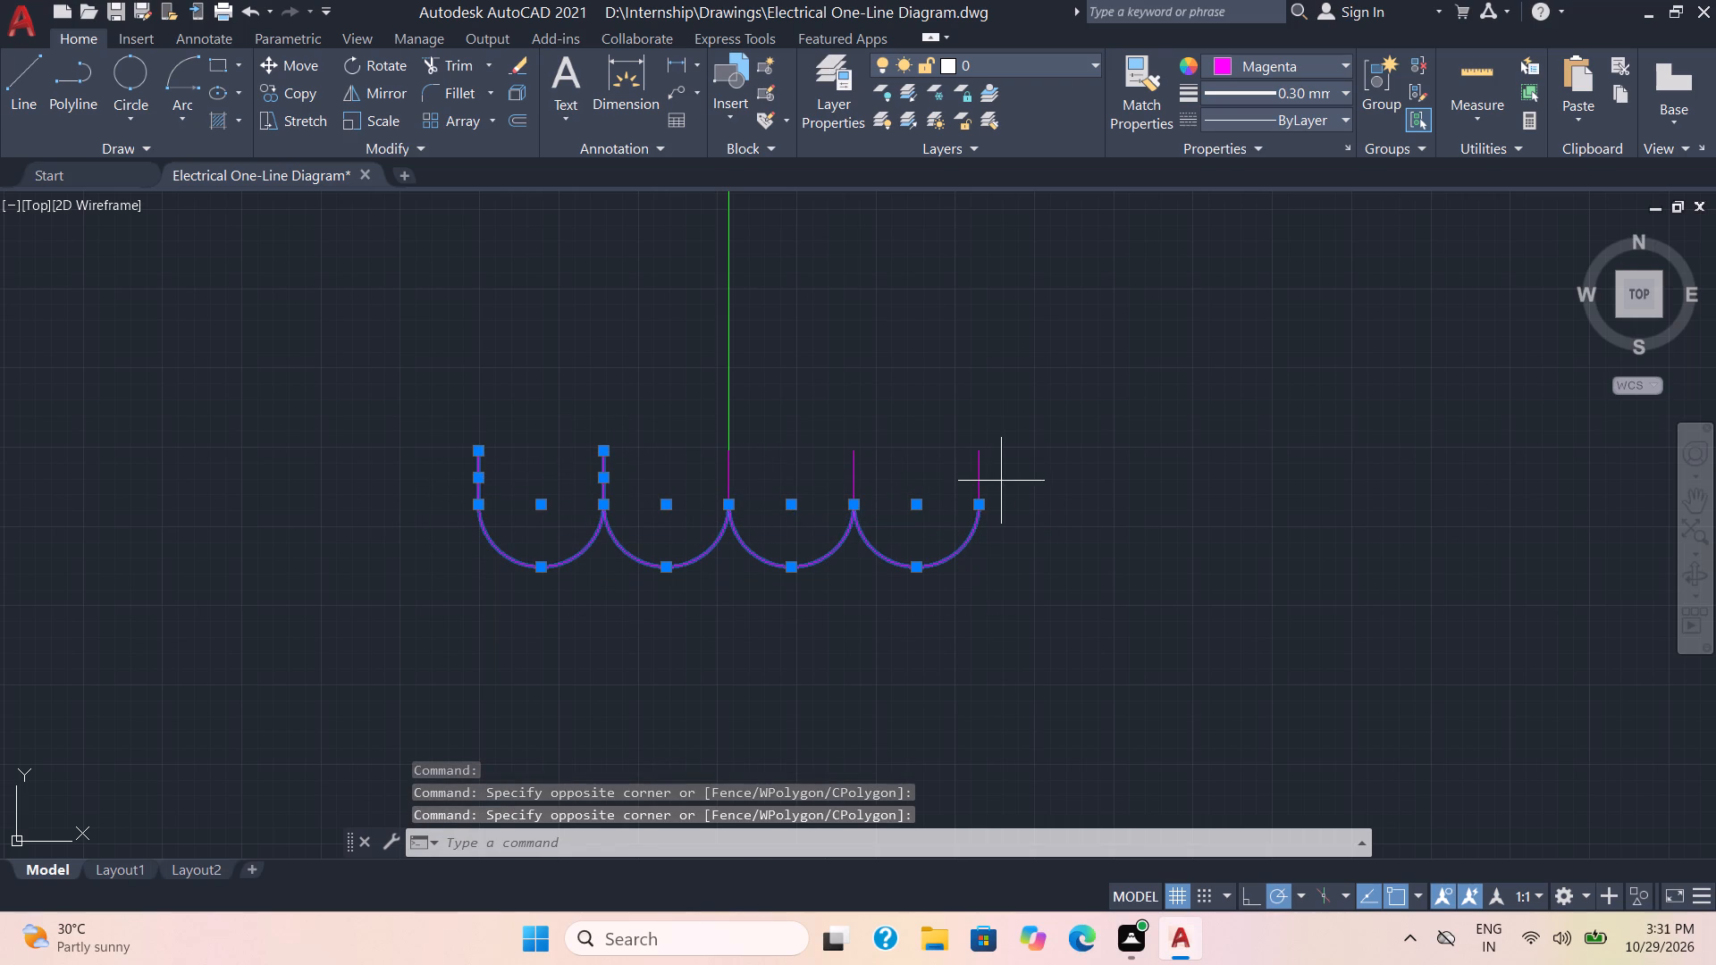
click(778, 431)
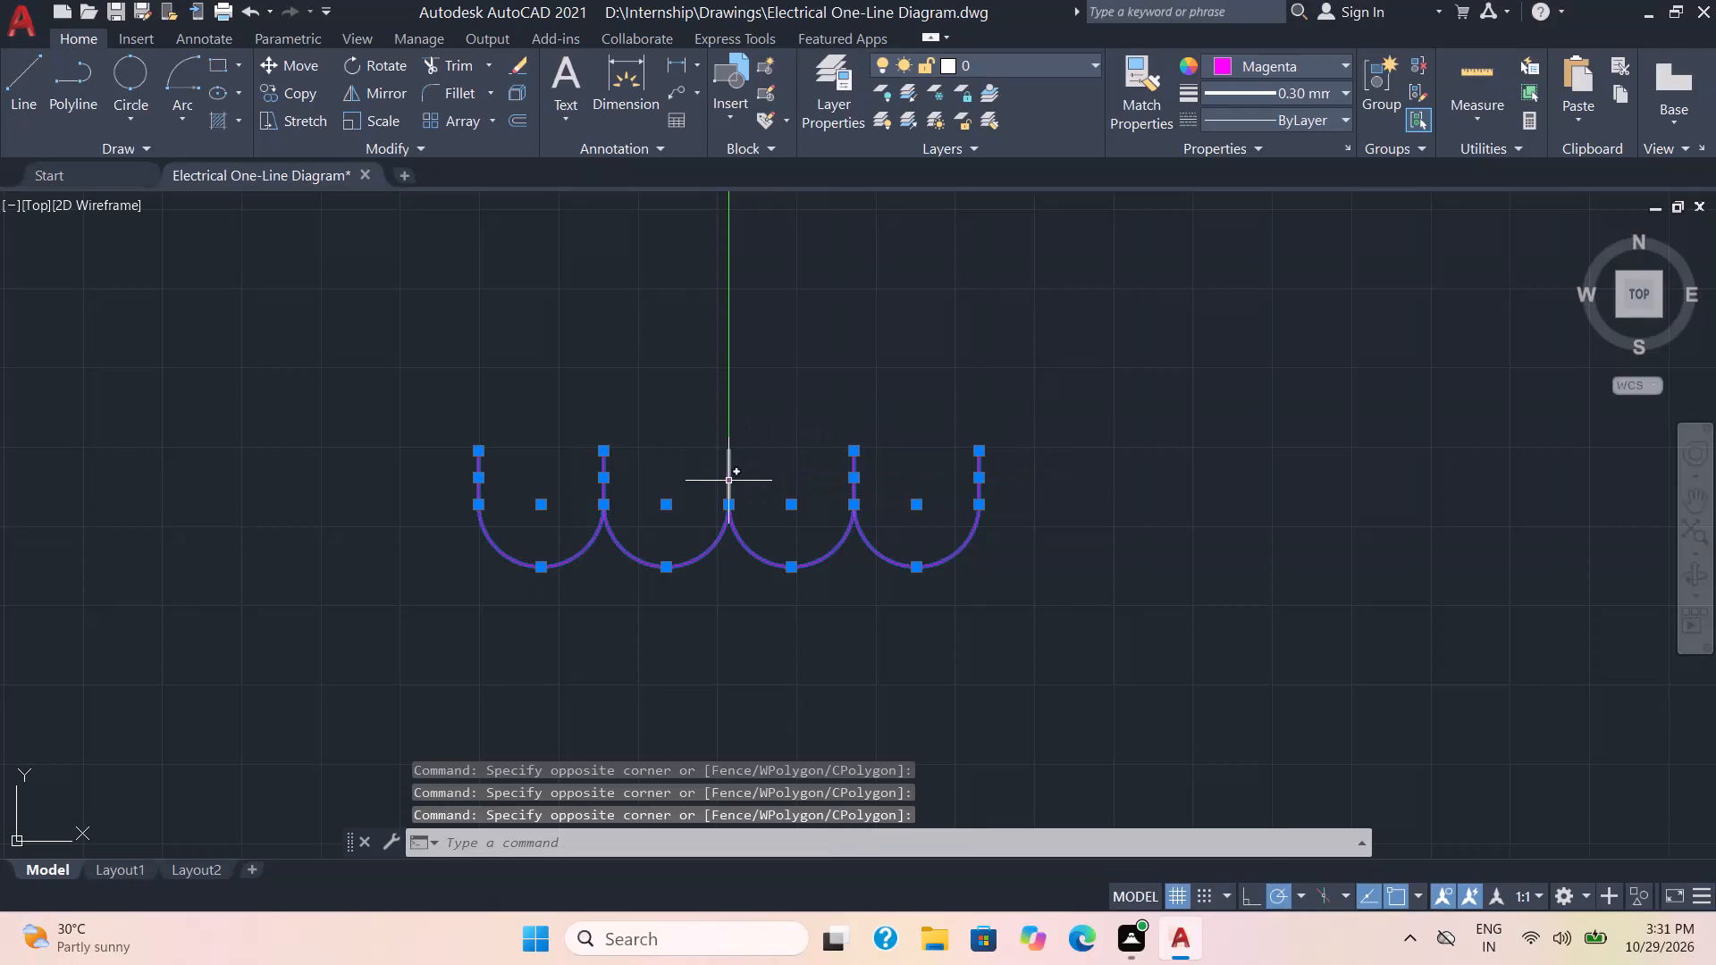
click(728, 481)
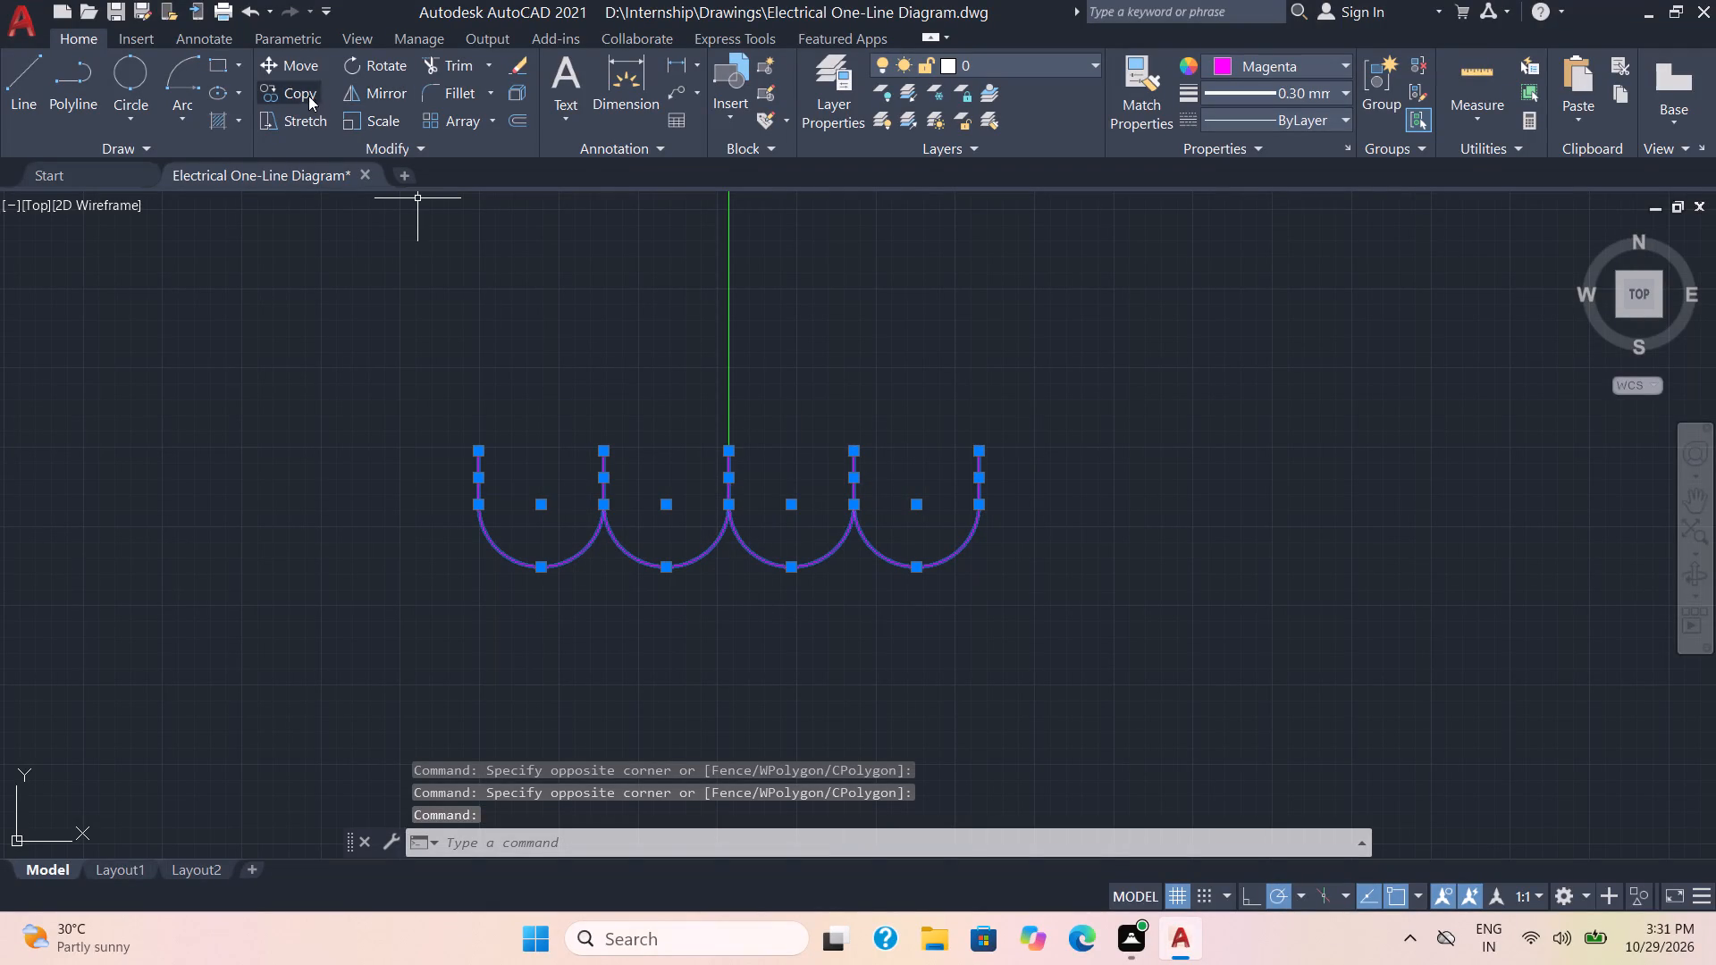
click(381, 90)
middle_drag(624, 680, 617, 541)
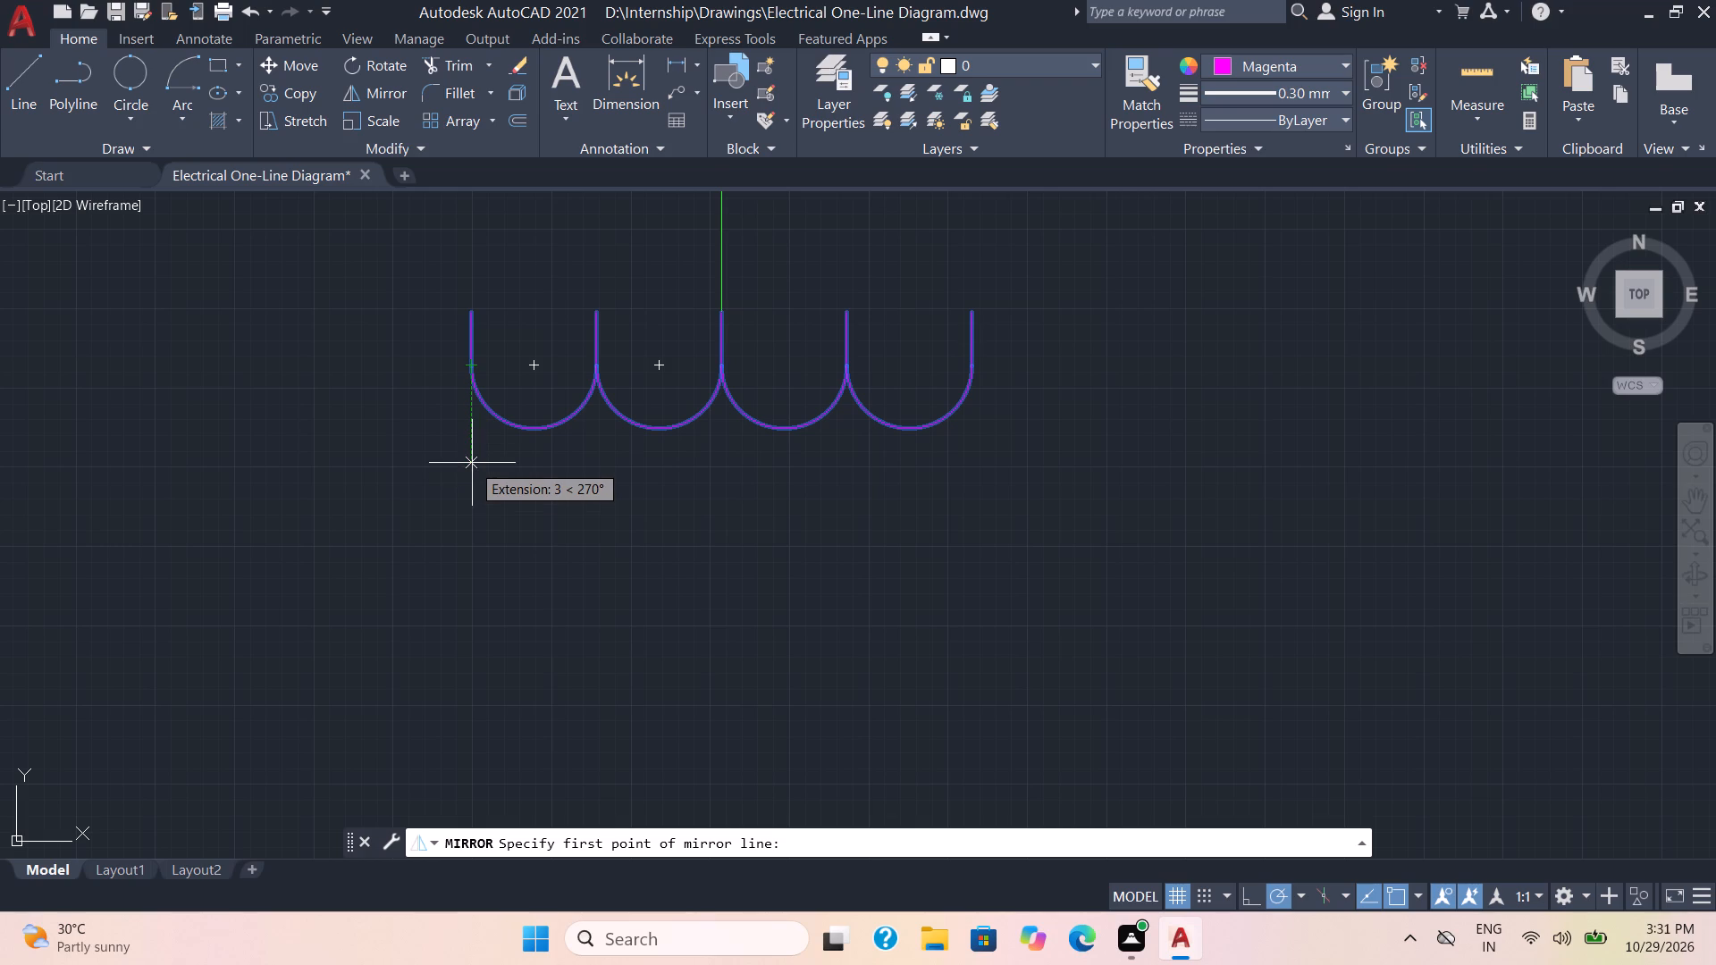
click(471, 471)
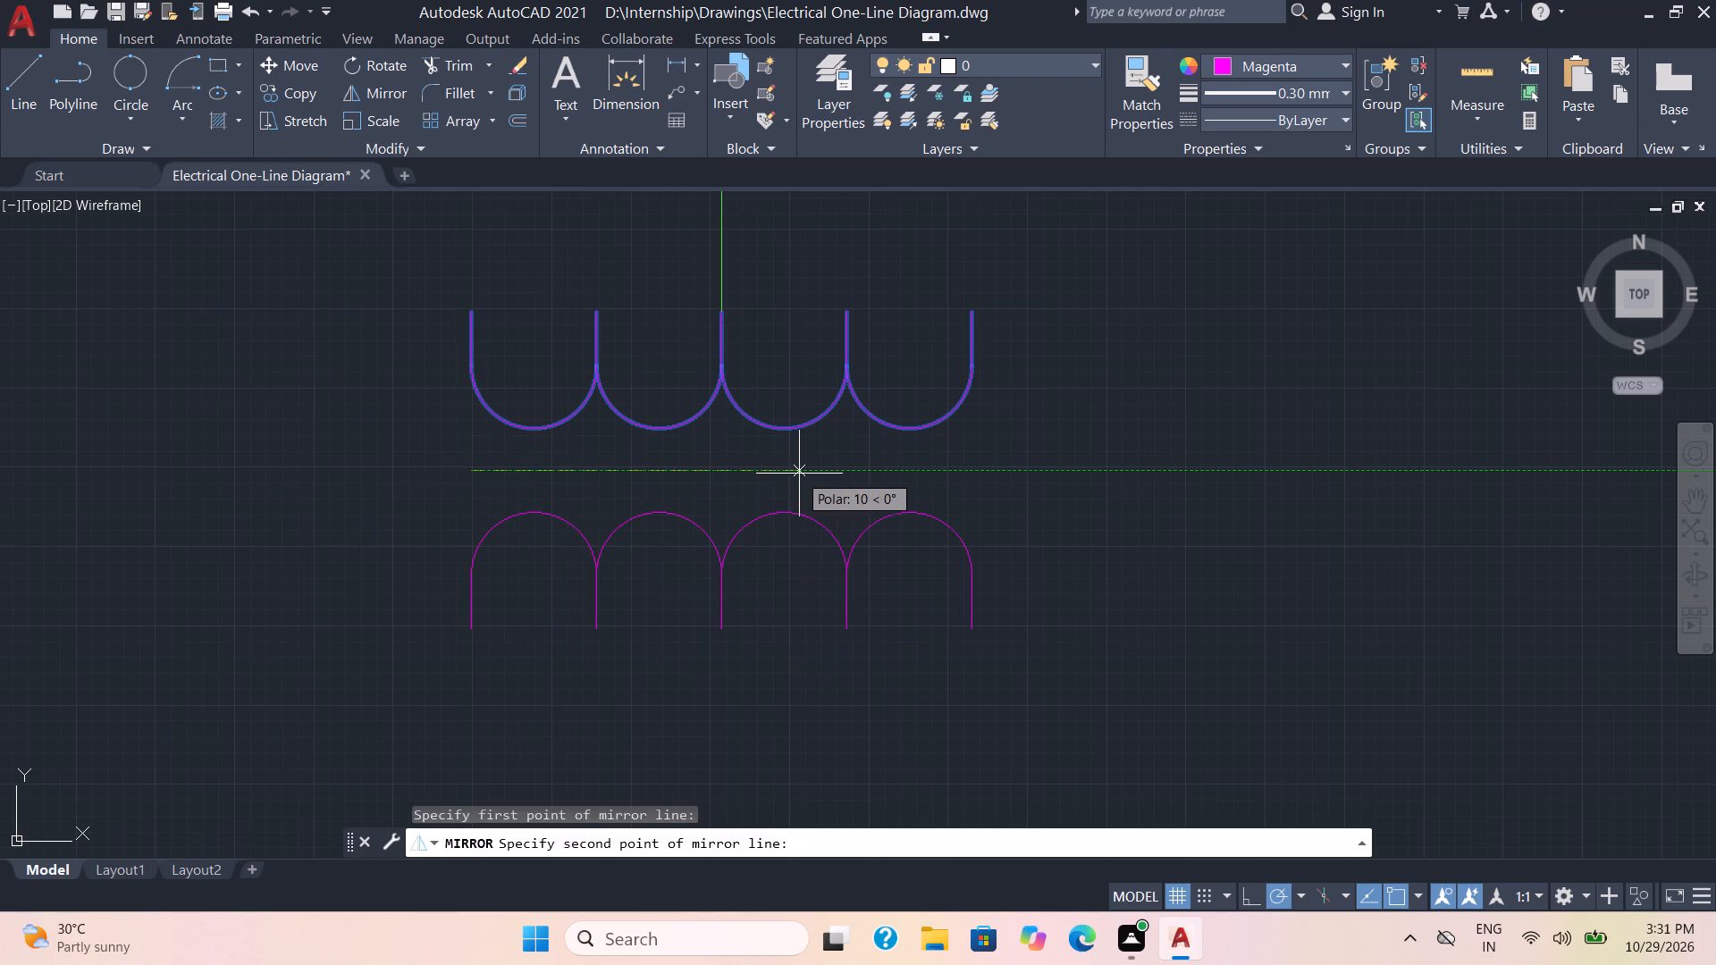
click(802, 473)
drag(863, 551, 802, 473)
Copy the lower branch's blue circle tangent to its right side, about 28 mm to the right, and about 24 mm below.
scroll(813, 608, down, 1)
middle_drag(787, 722, 728, 565)
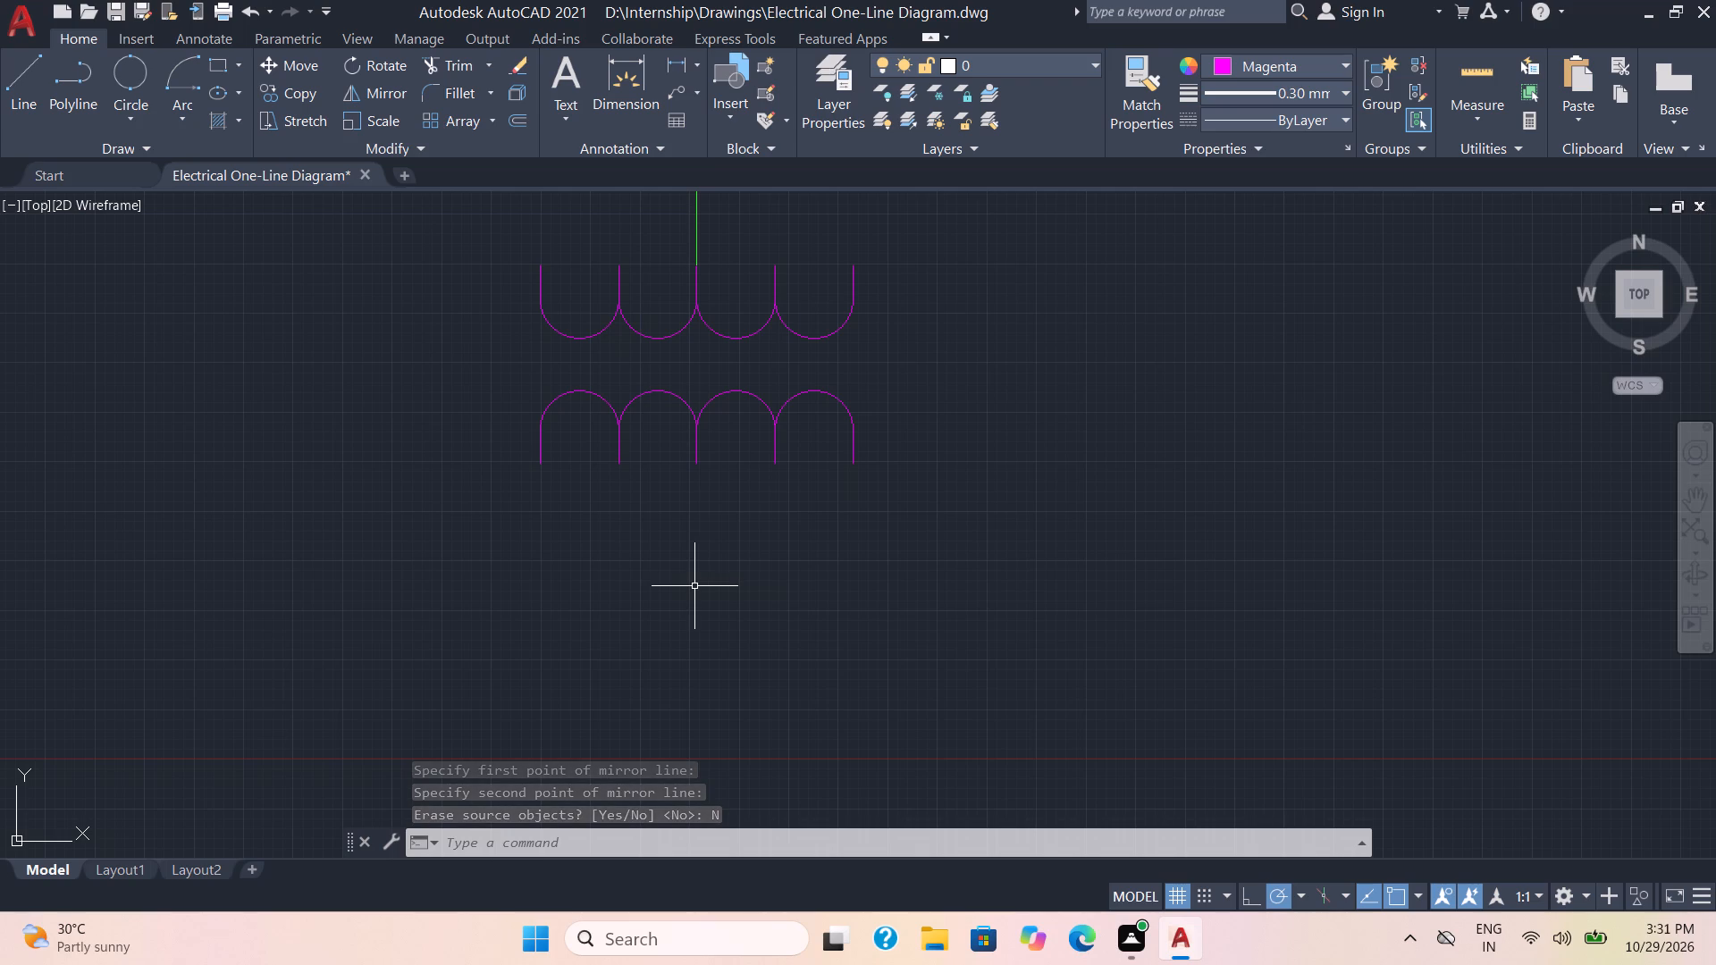
scroll(695, 603, down, 1)
scroll(793, 609, down, 1)
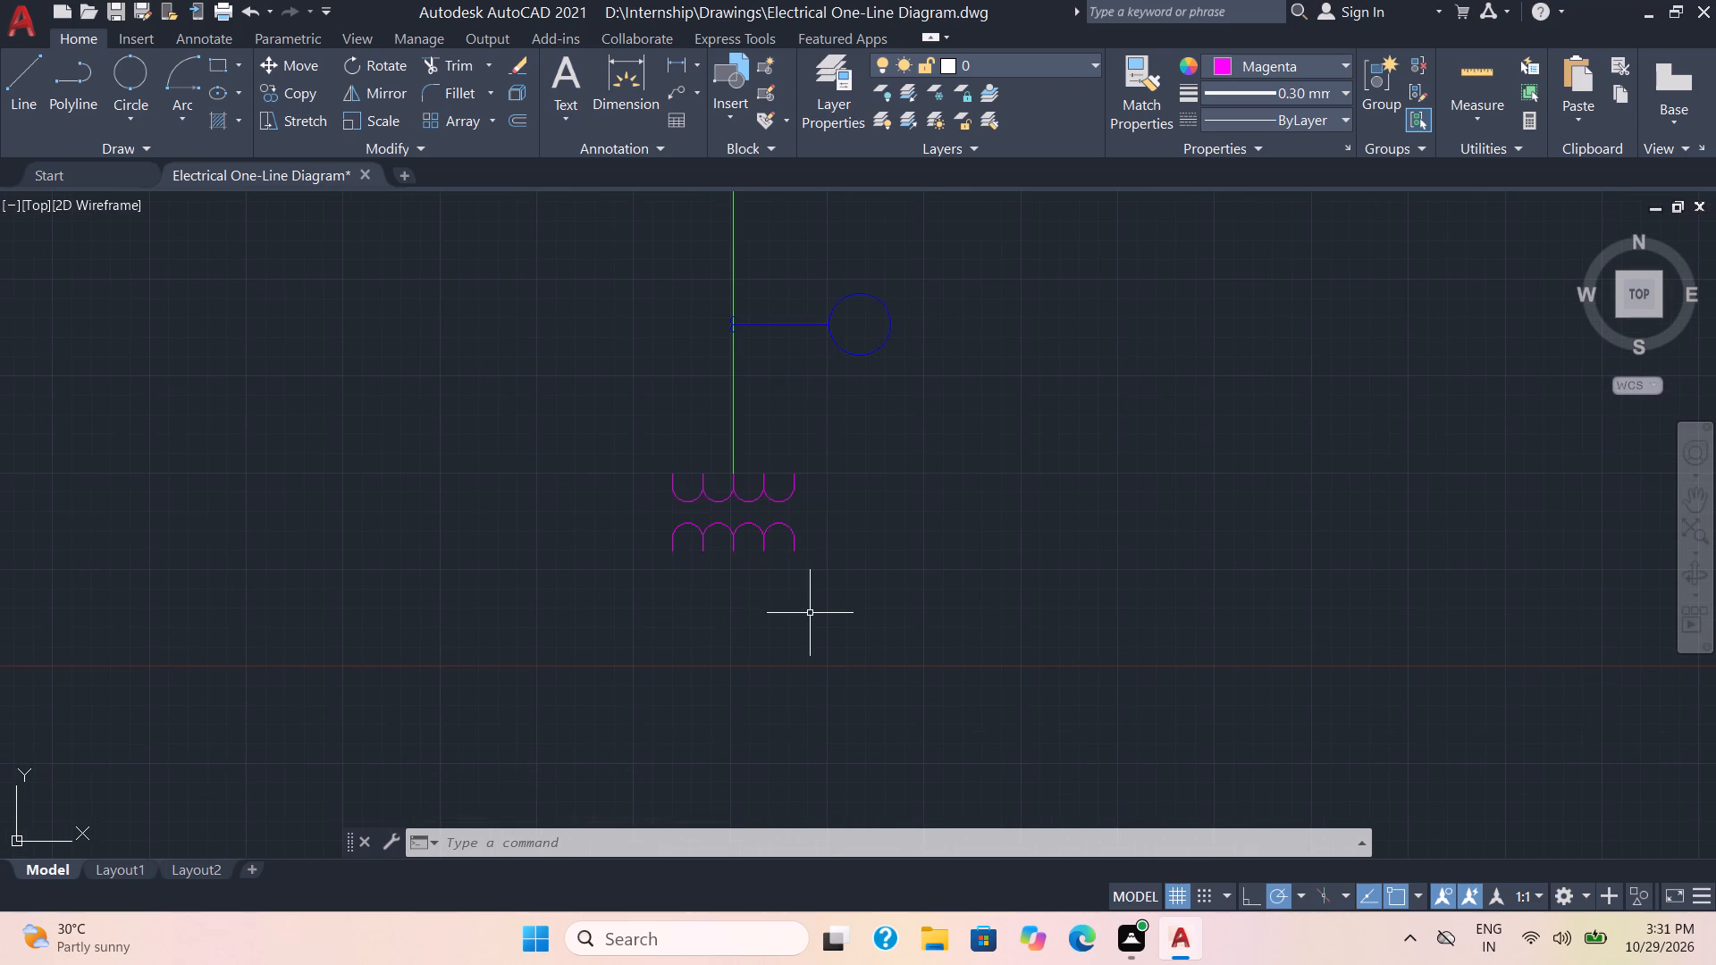
click(918, 368)
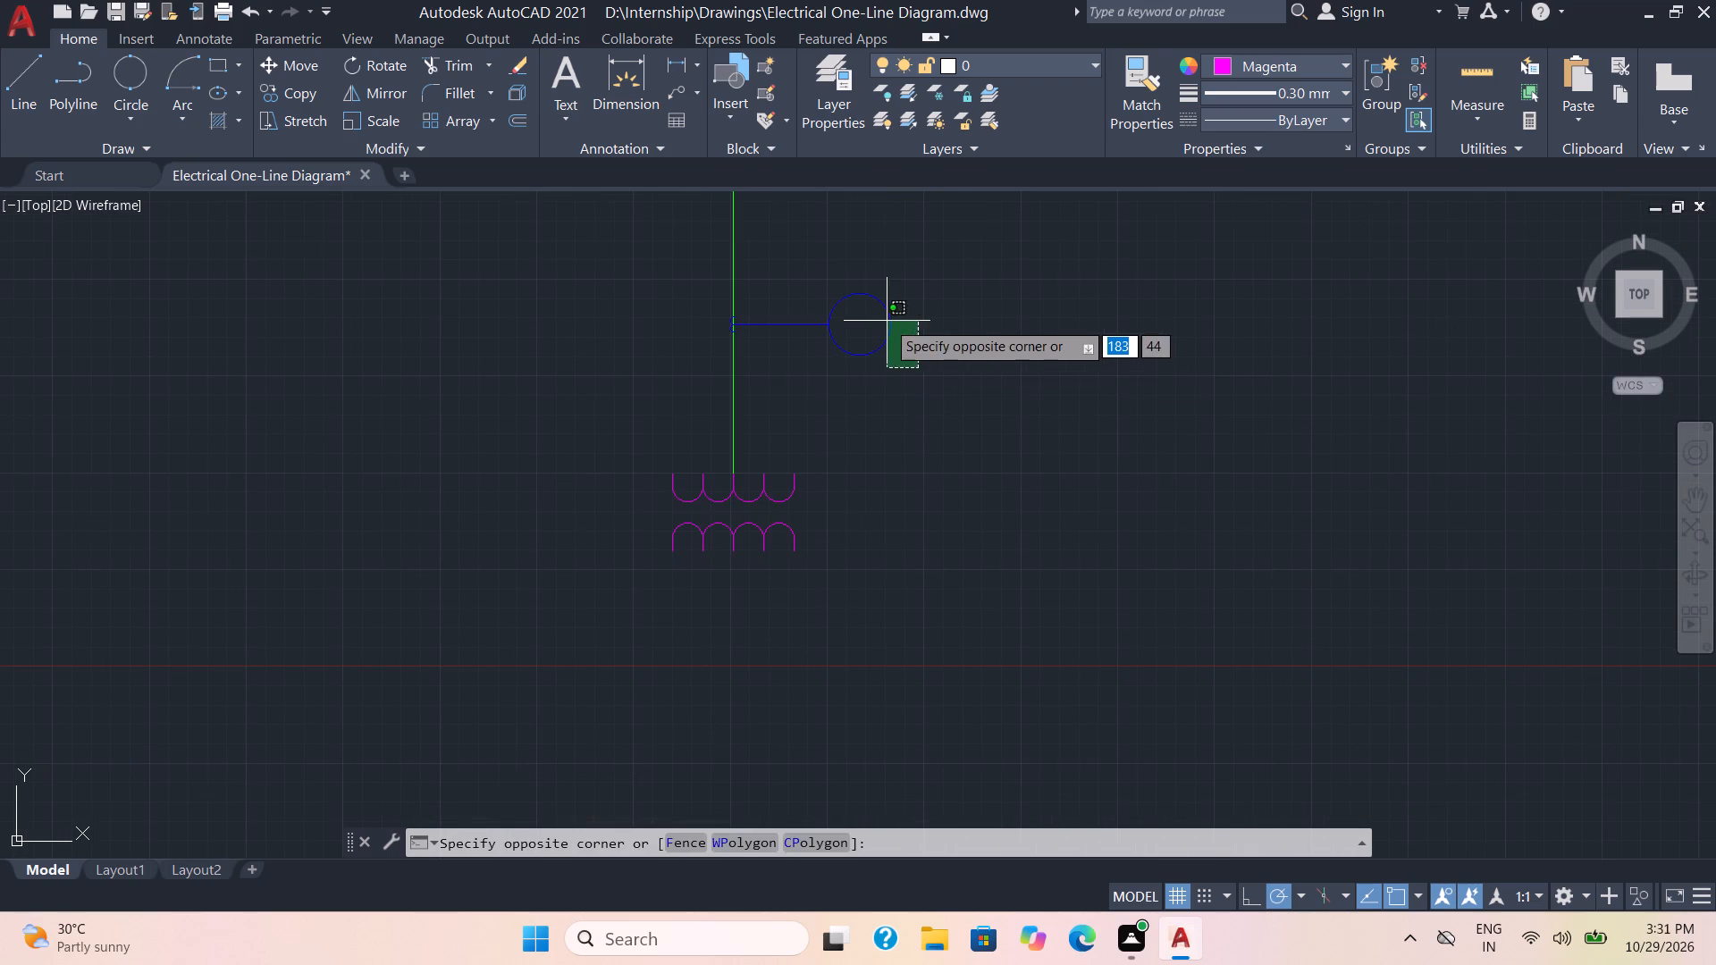
click(879, 315)
click(287, 89)
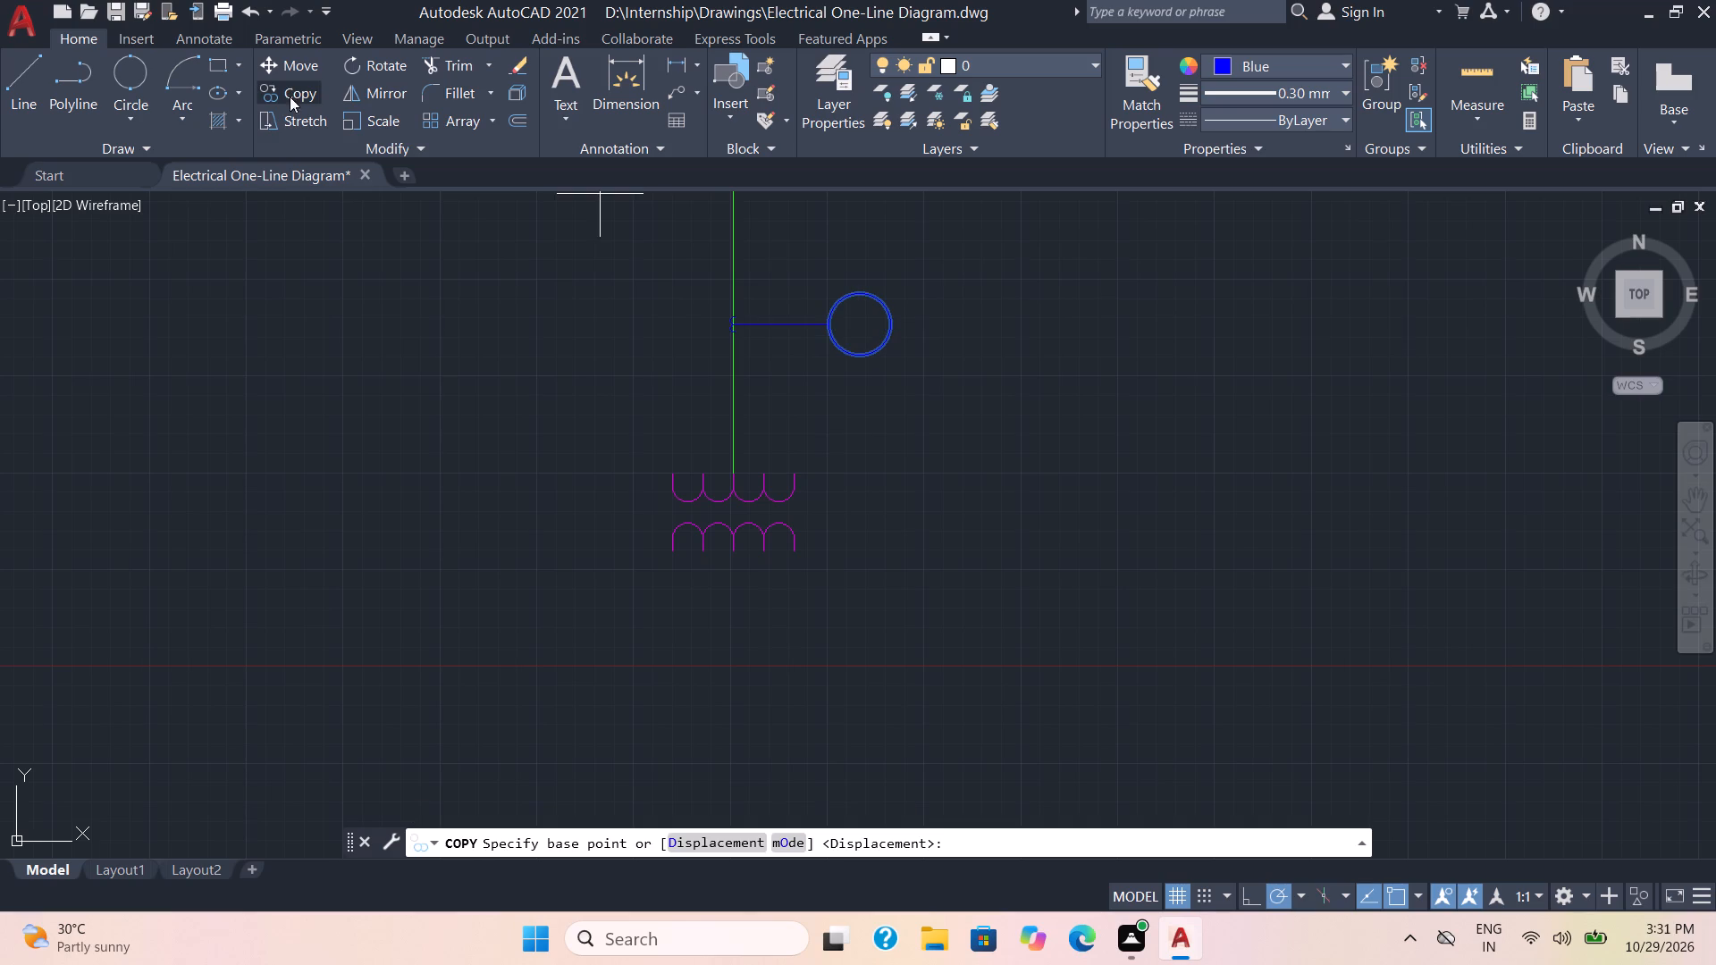
click(833, 331)
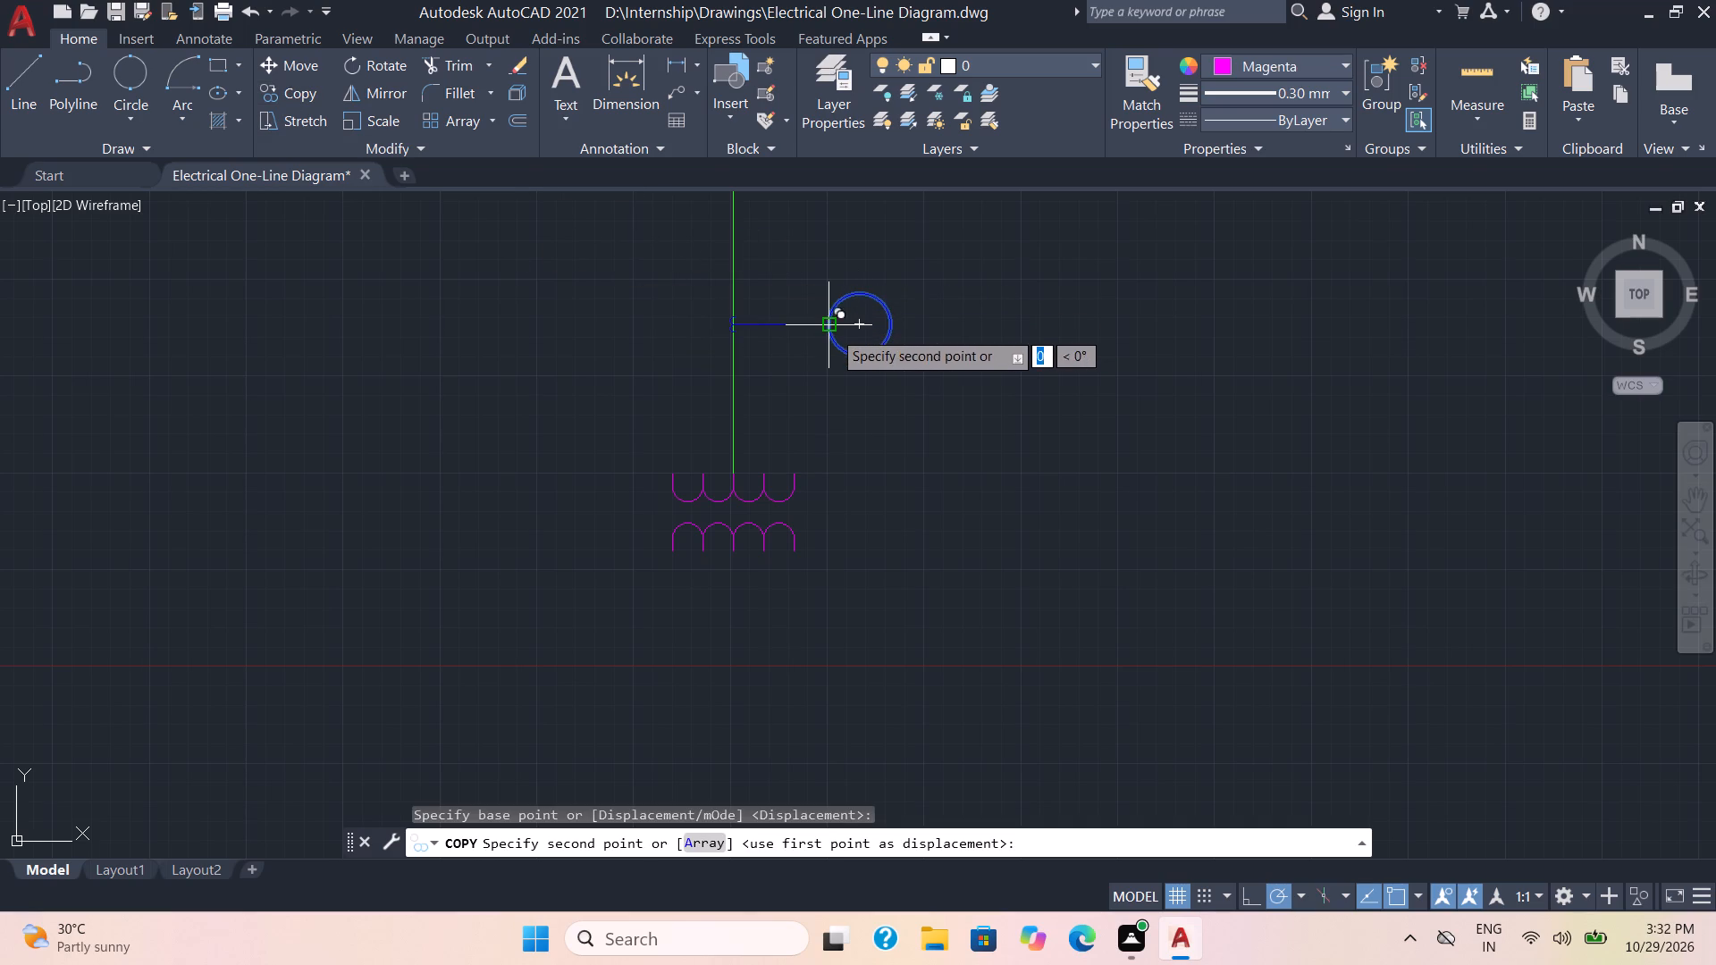
click(895, 328)
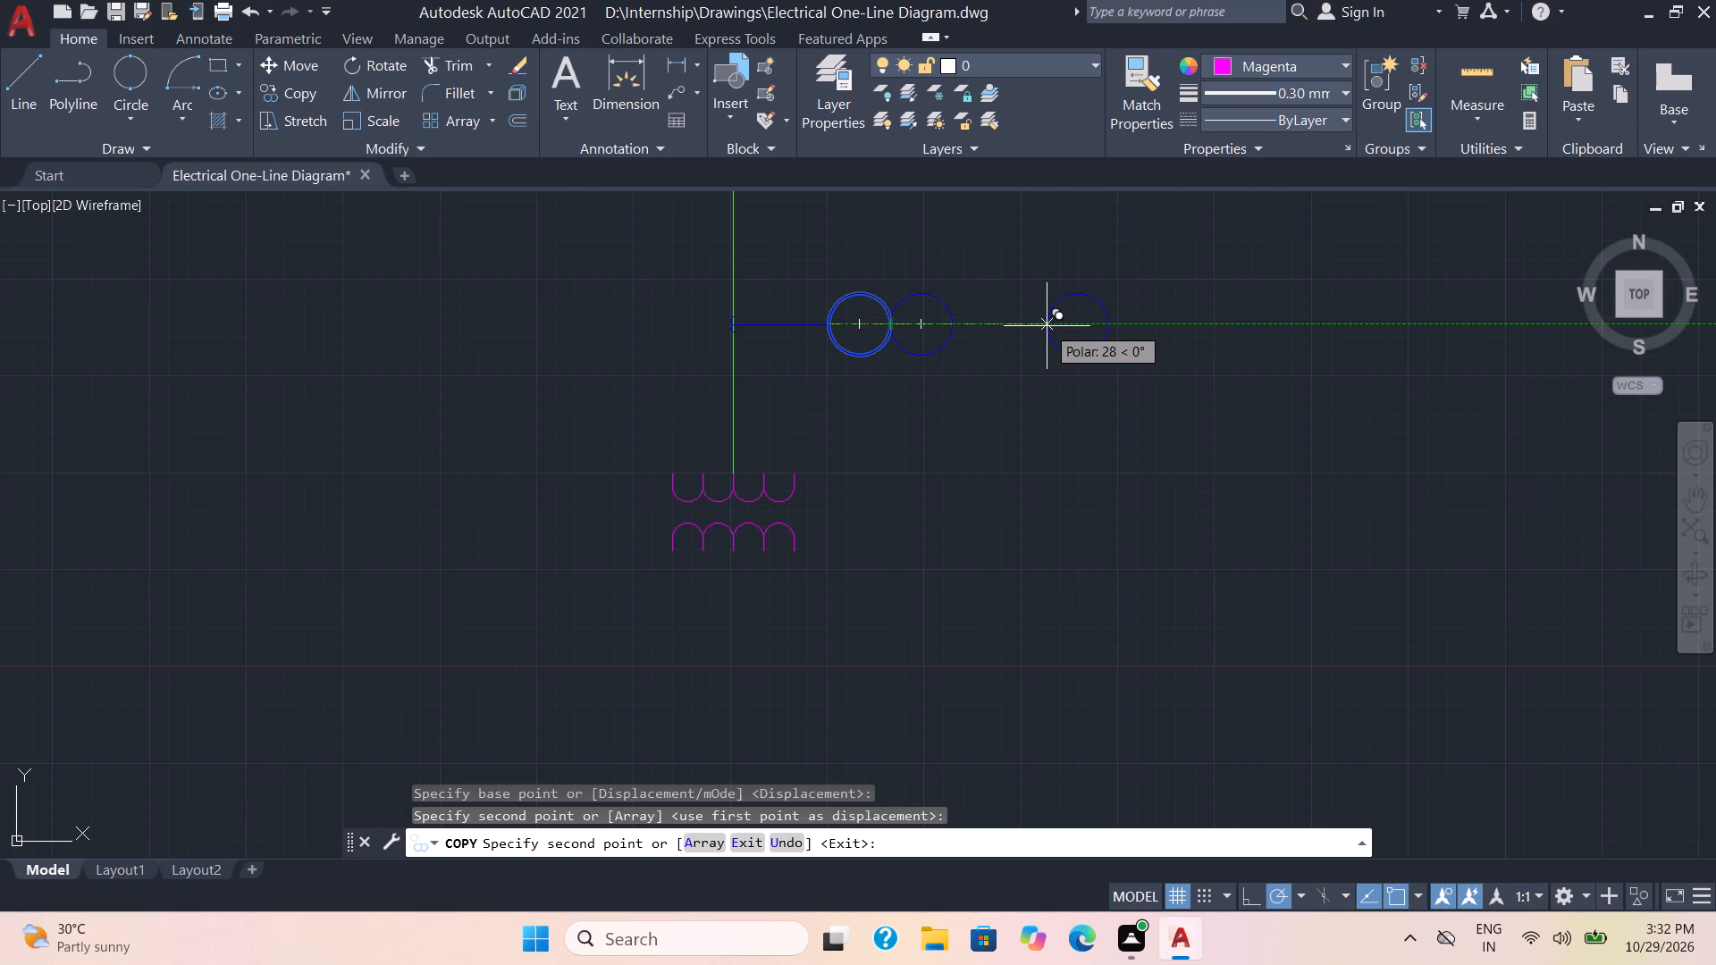
scroll(1047, 326, down, 4)
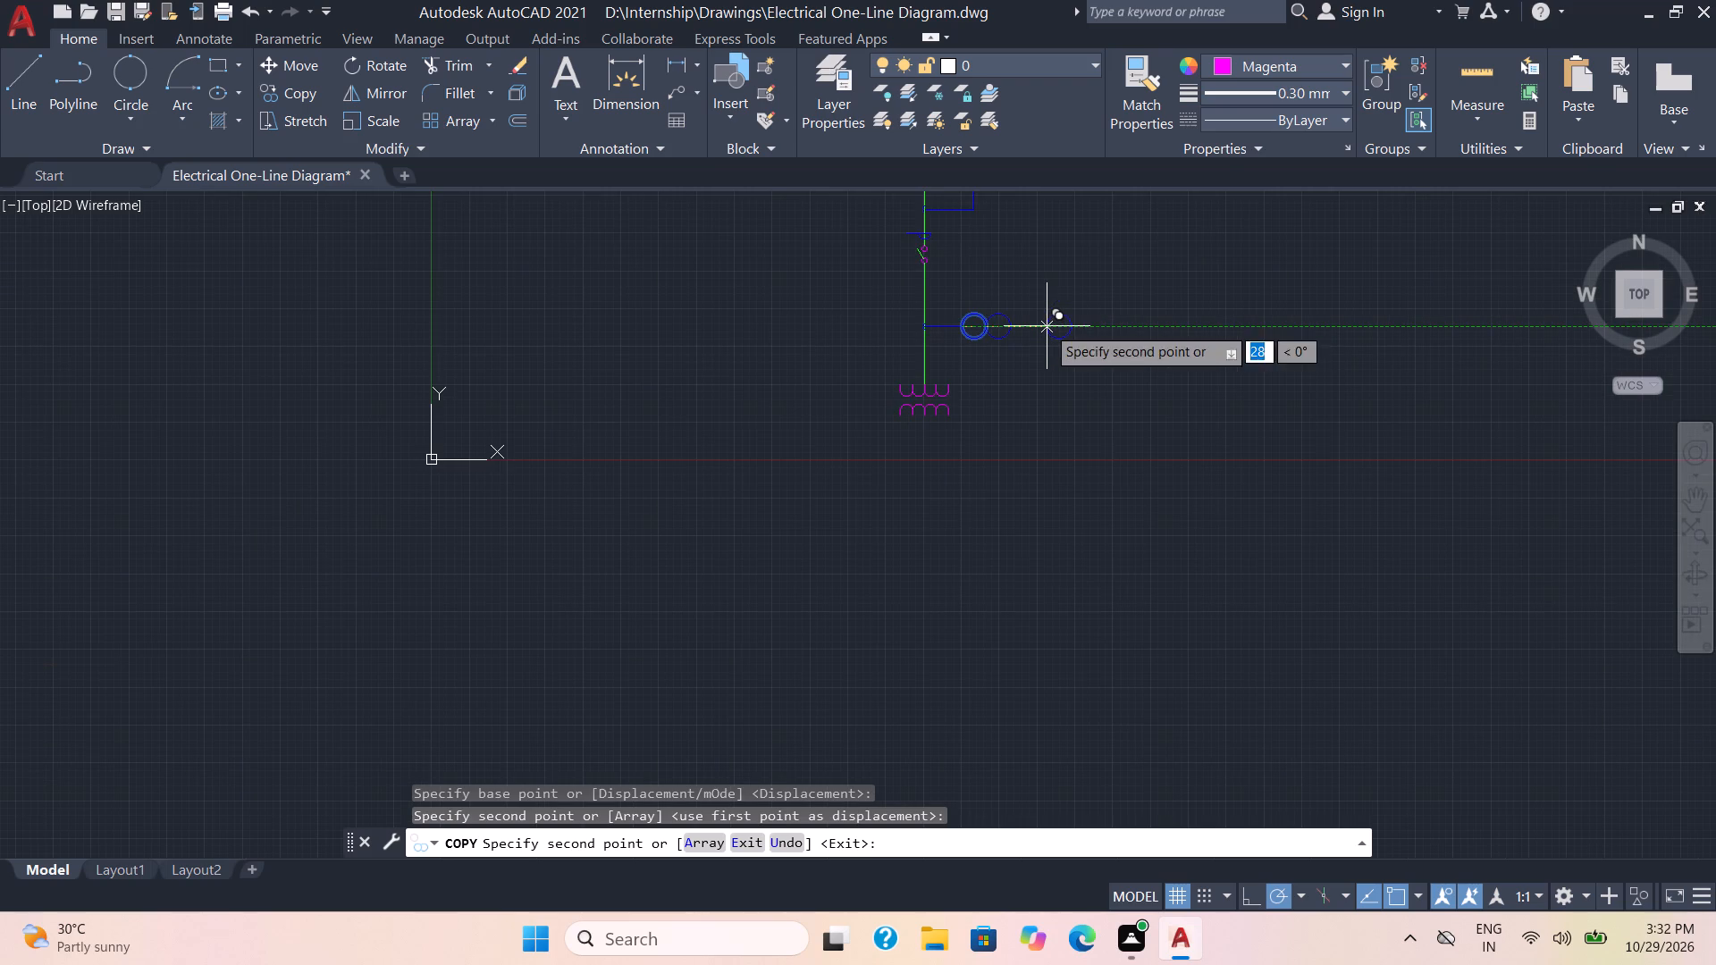
scroll(1047, 326, down, 1)
middle_drag(1047, 326, 971, 509)
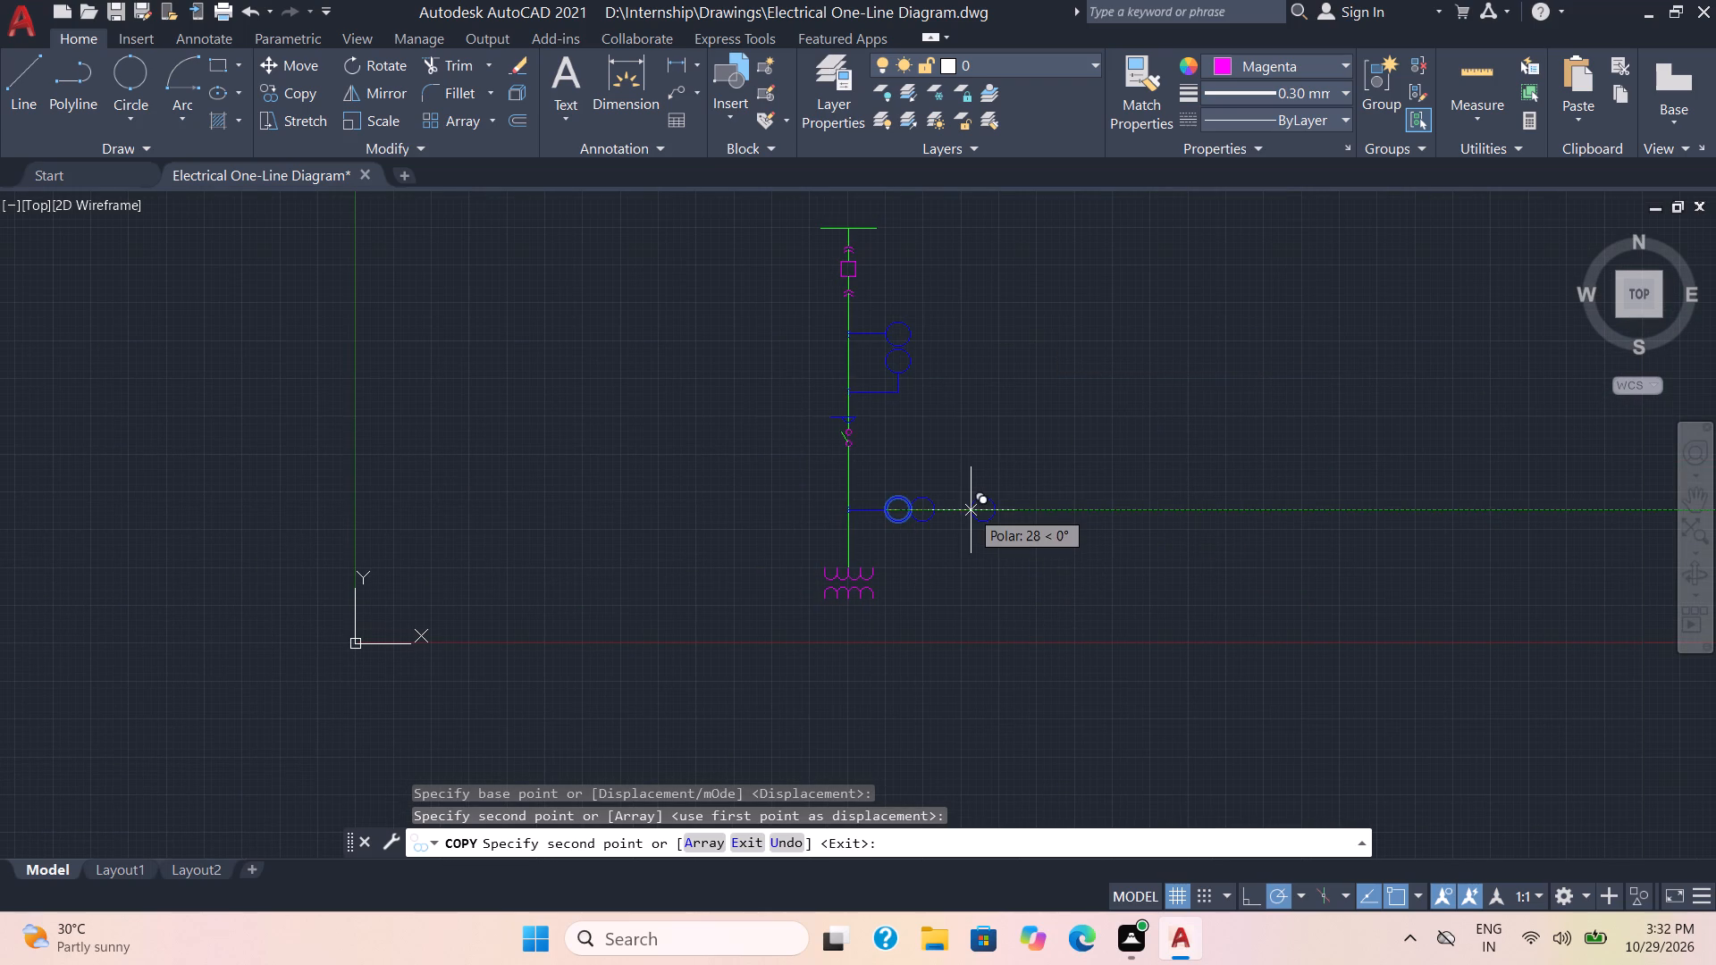
click(971, 510)
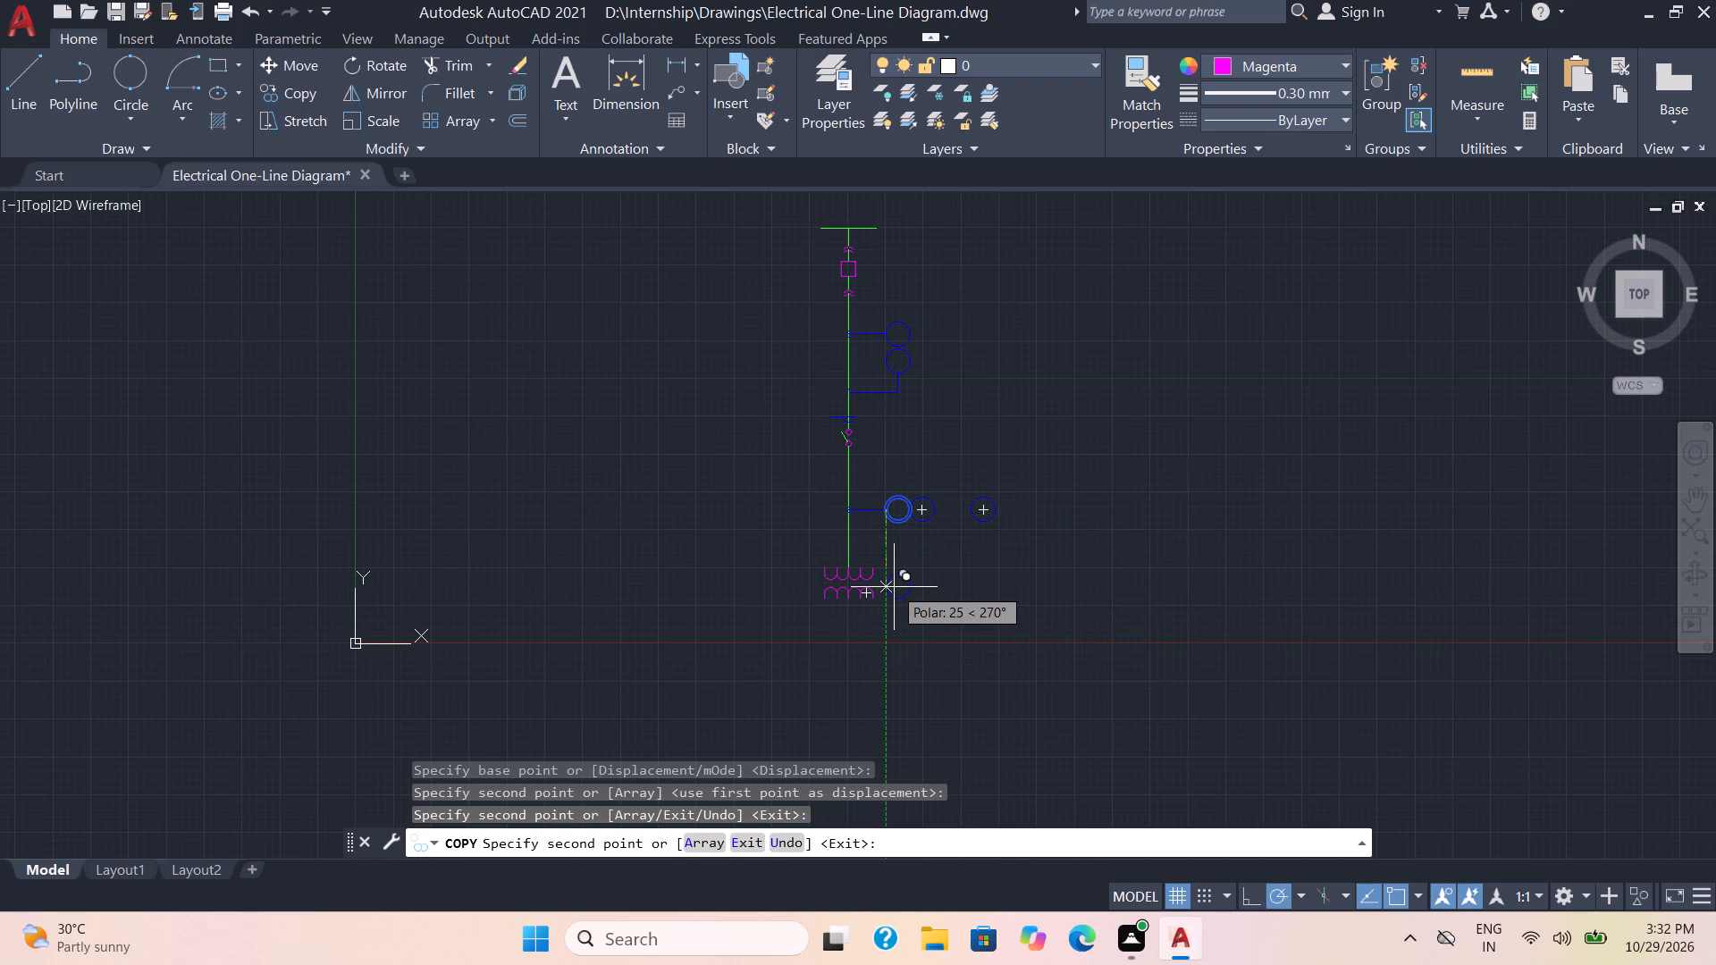
scroll(894, 587, up, 2)
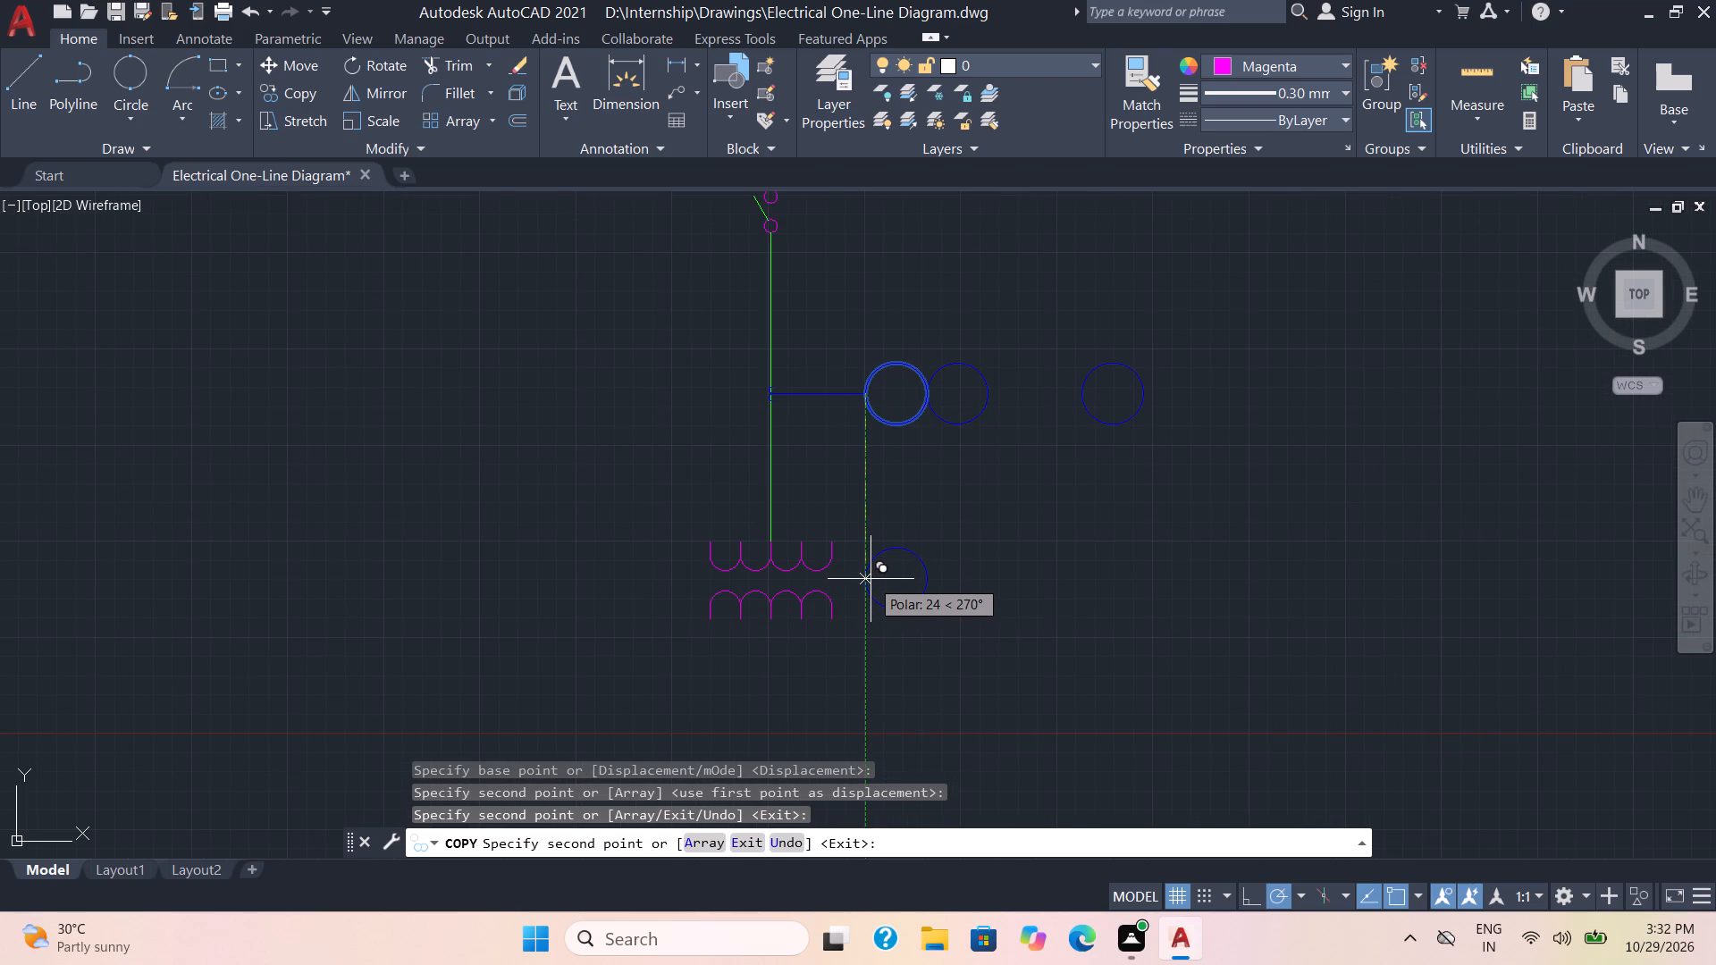
click(871, 581)
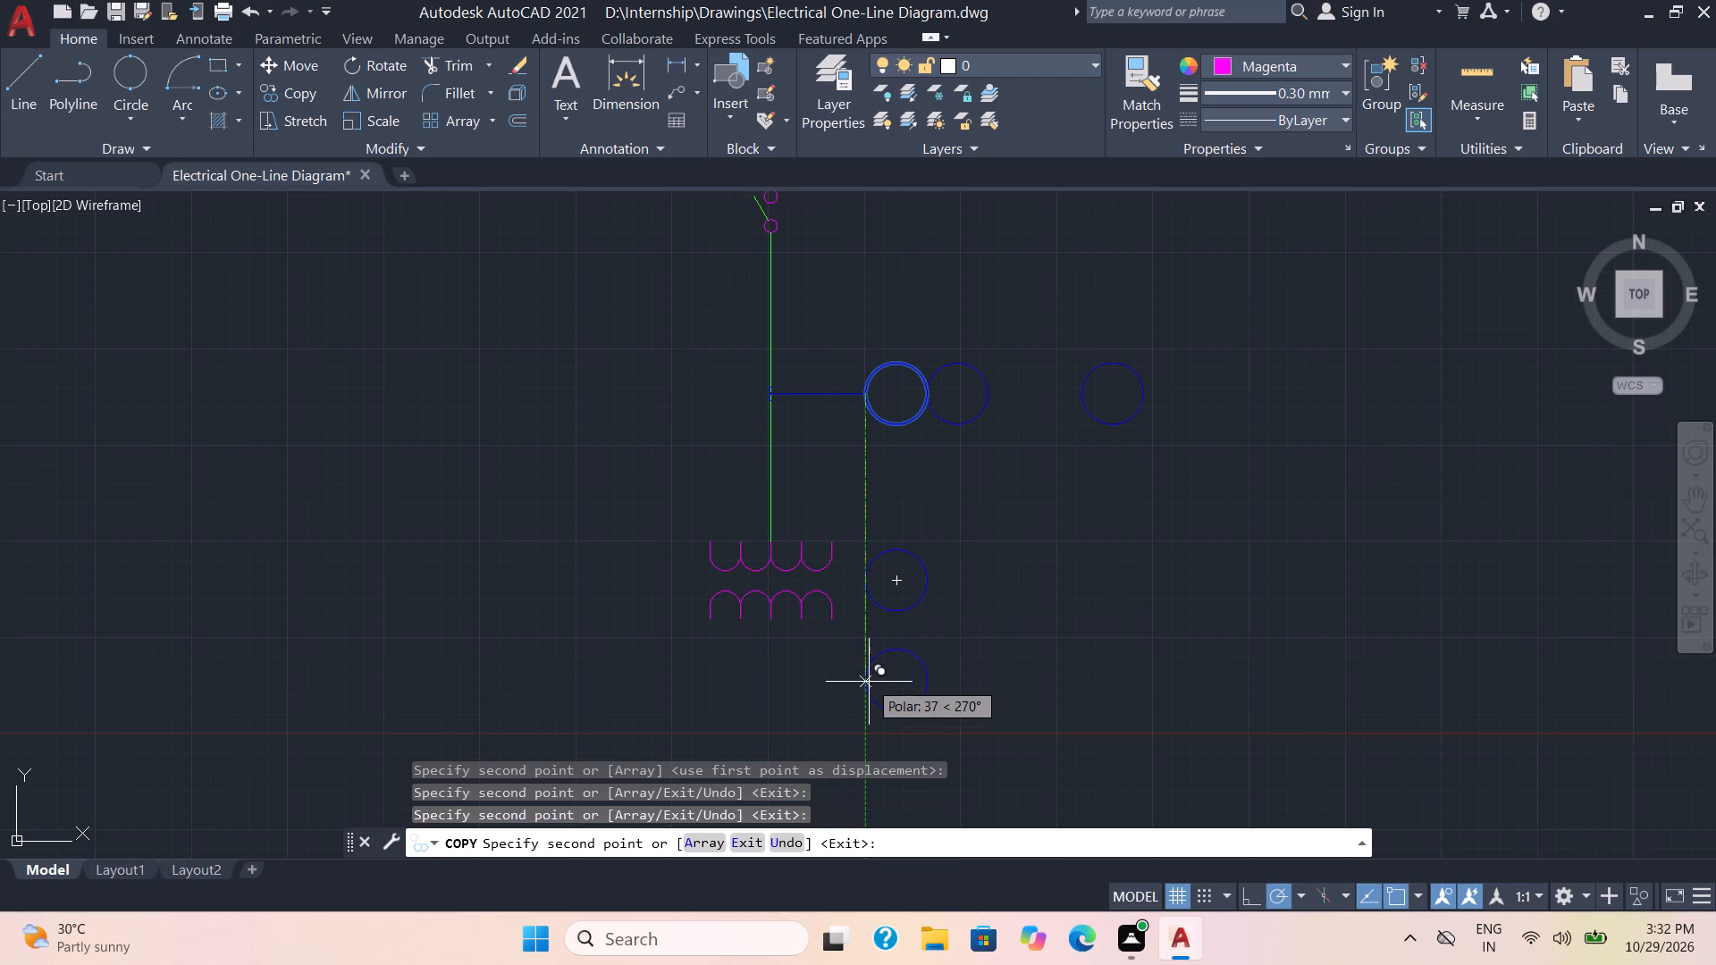
middle_drag(863, 679, 885, 471)
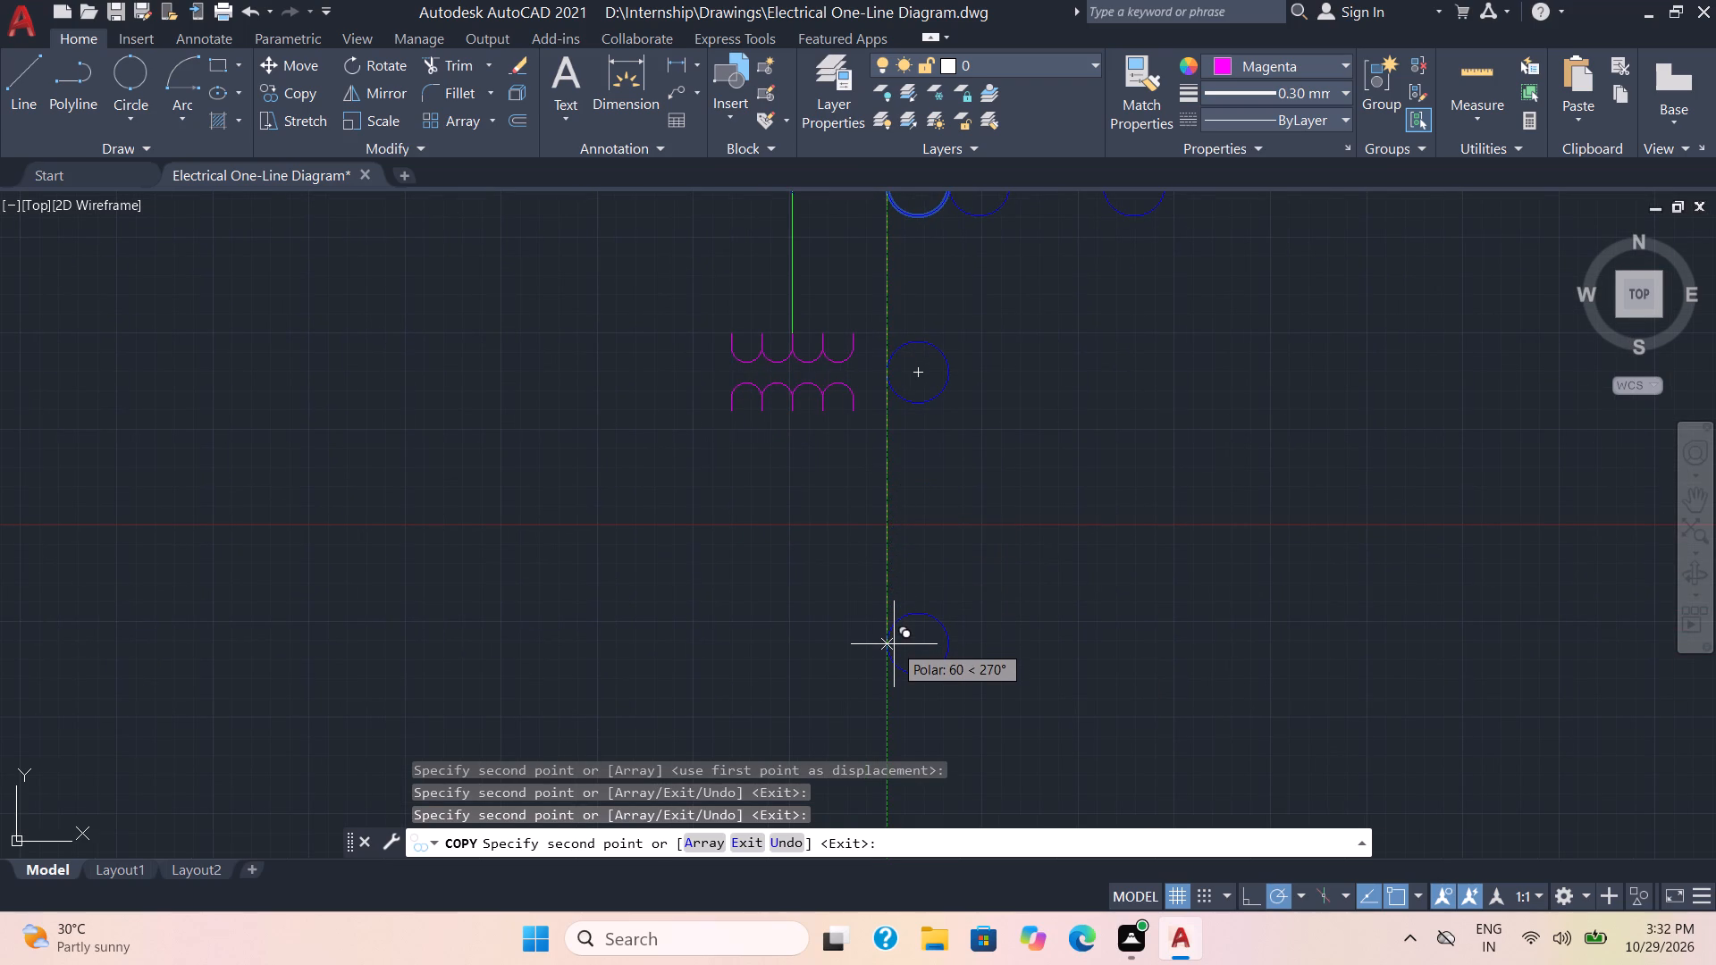
key(space)
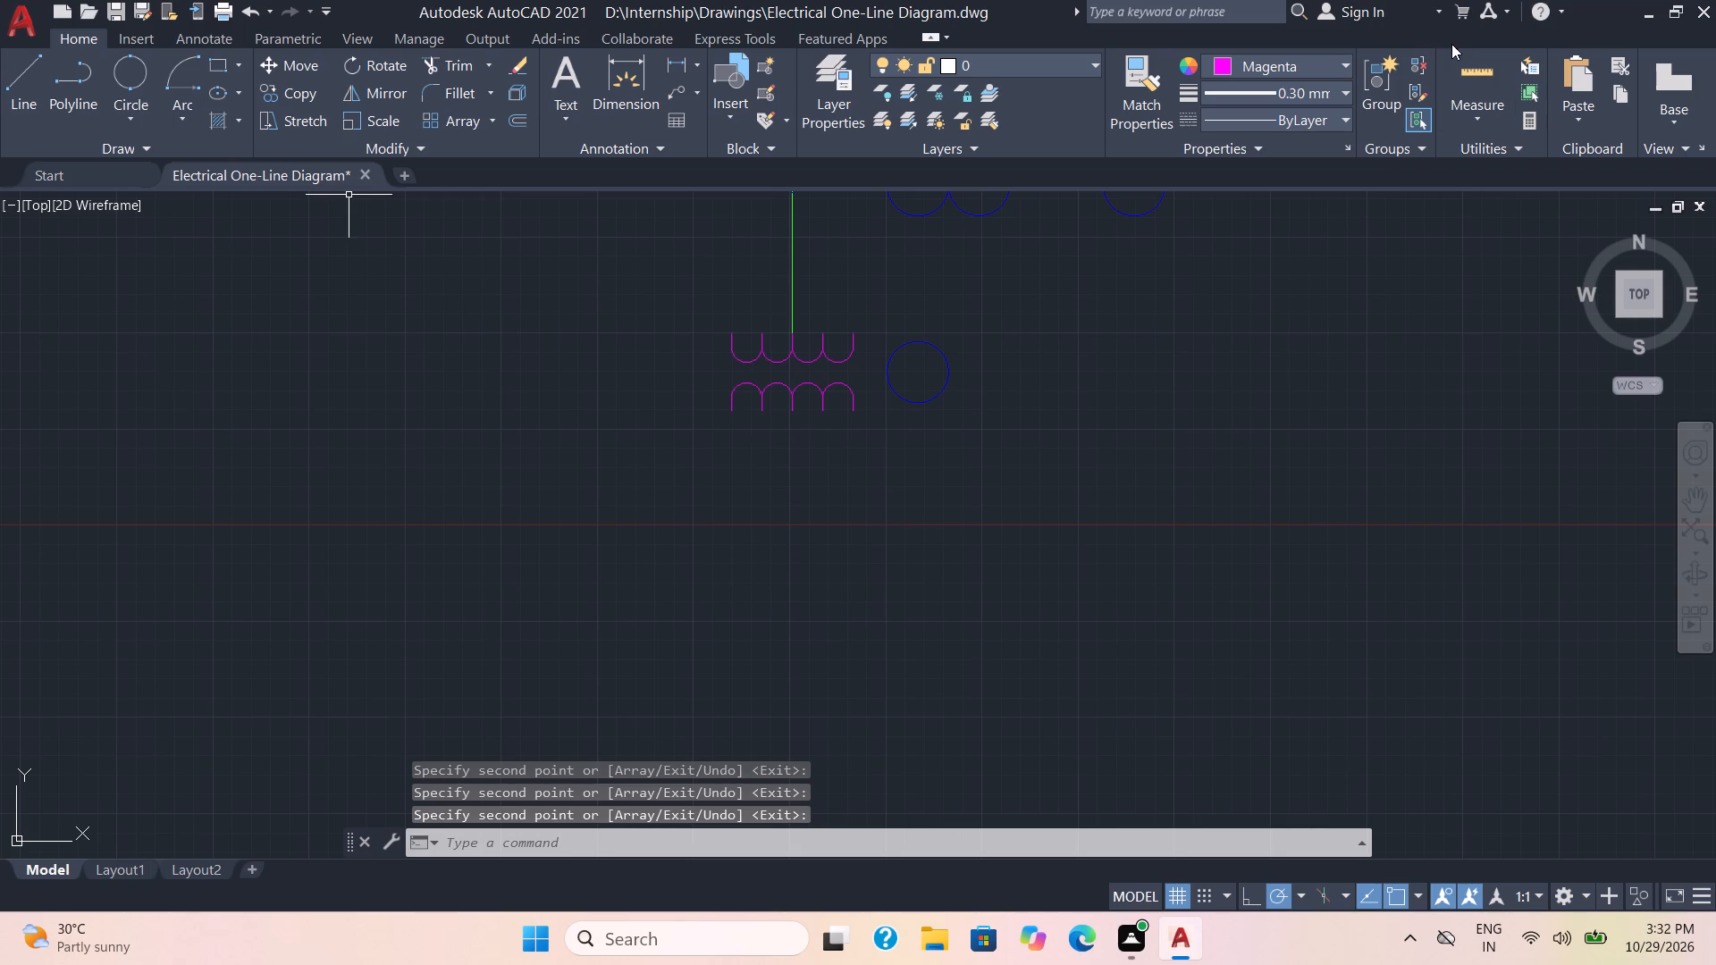
Draw a green vertical line about 22 mm long downward from the centre junction of the lower magenta arcs.
click(1332, 63)
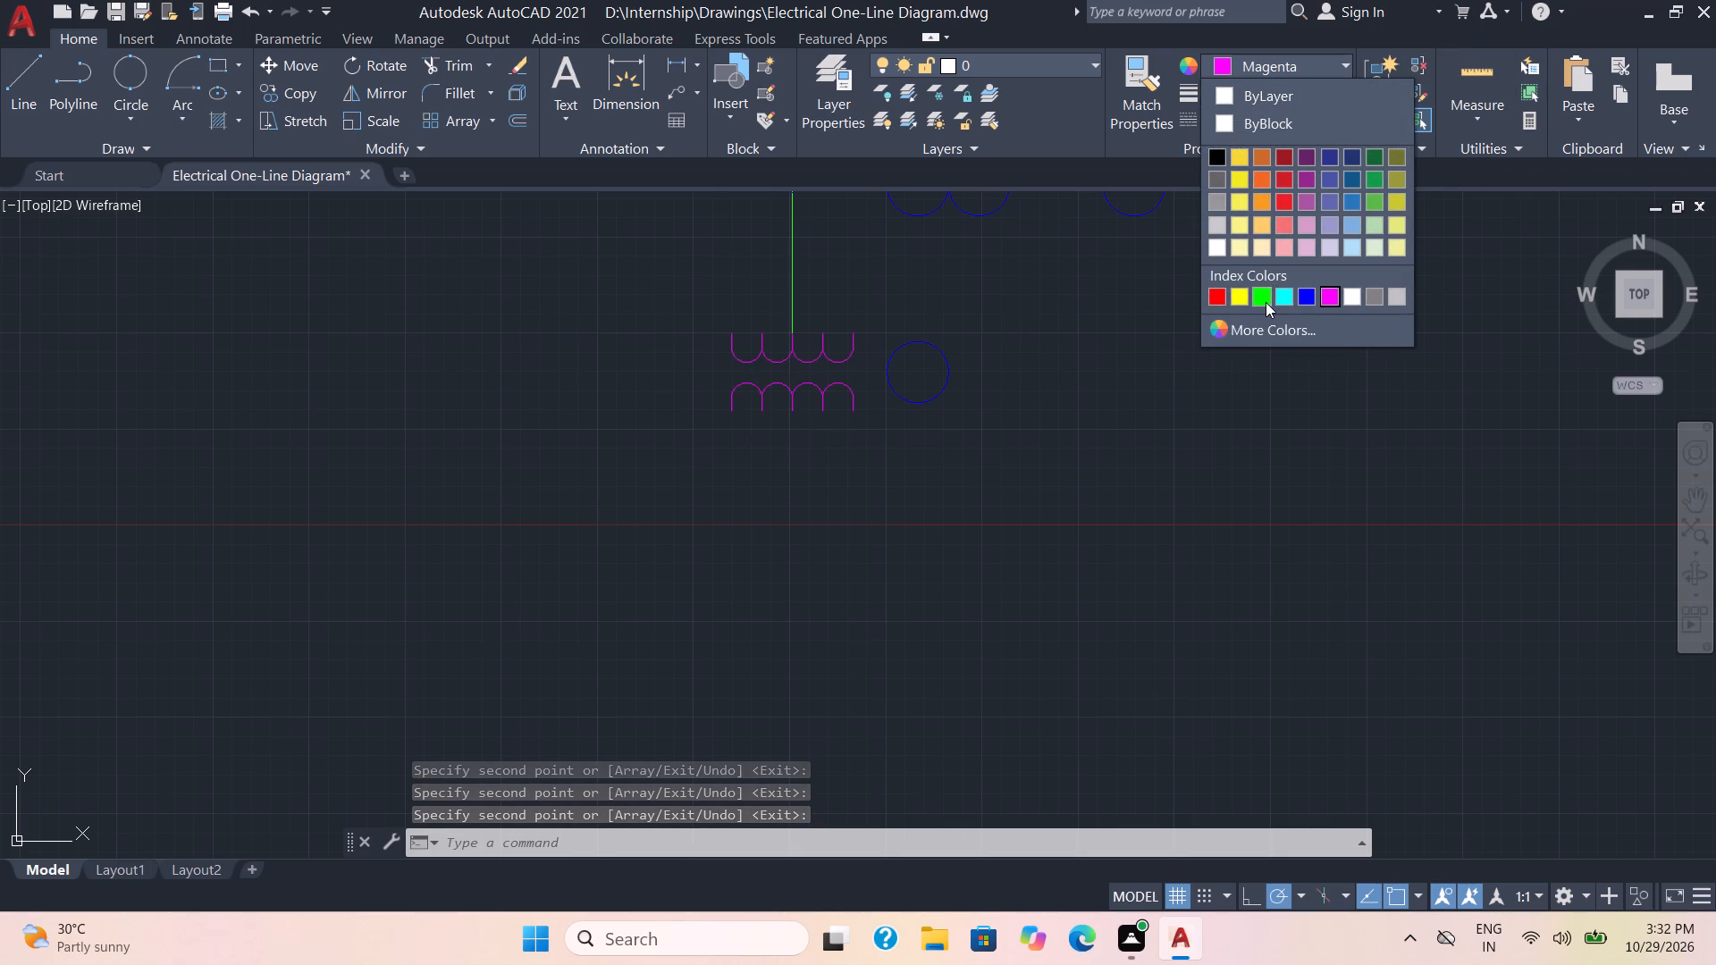
click(1266, 302)
click(21, 71)
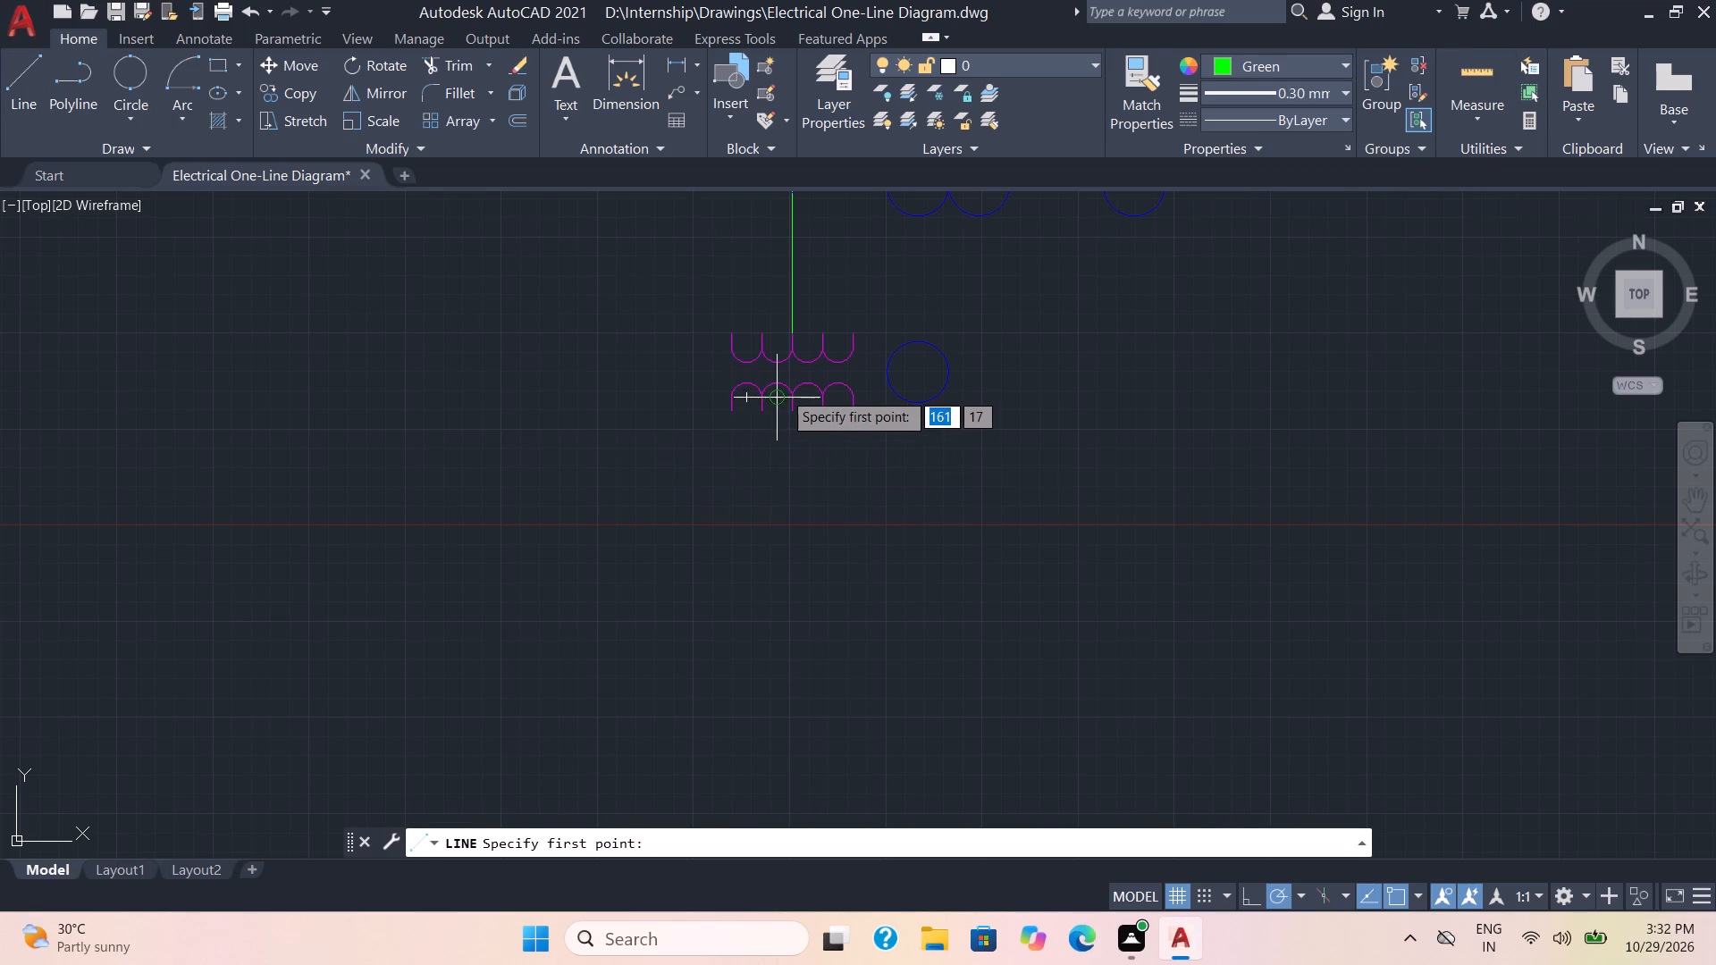
scroll(795, 393, up, 3)
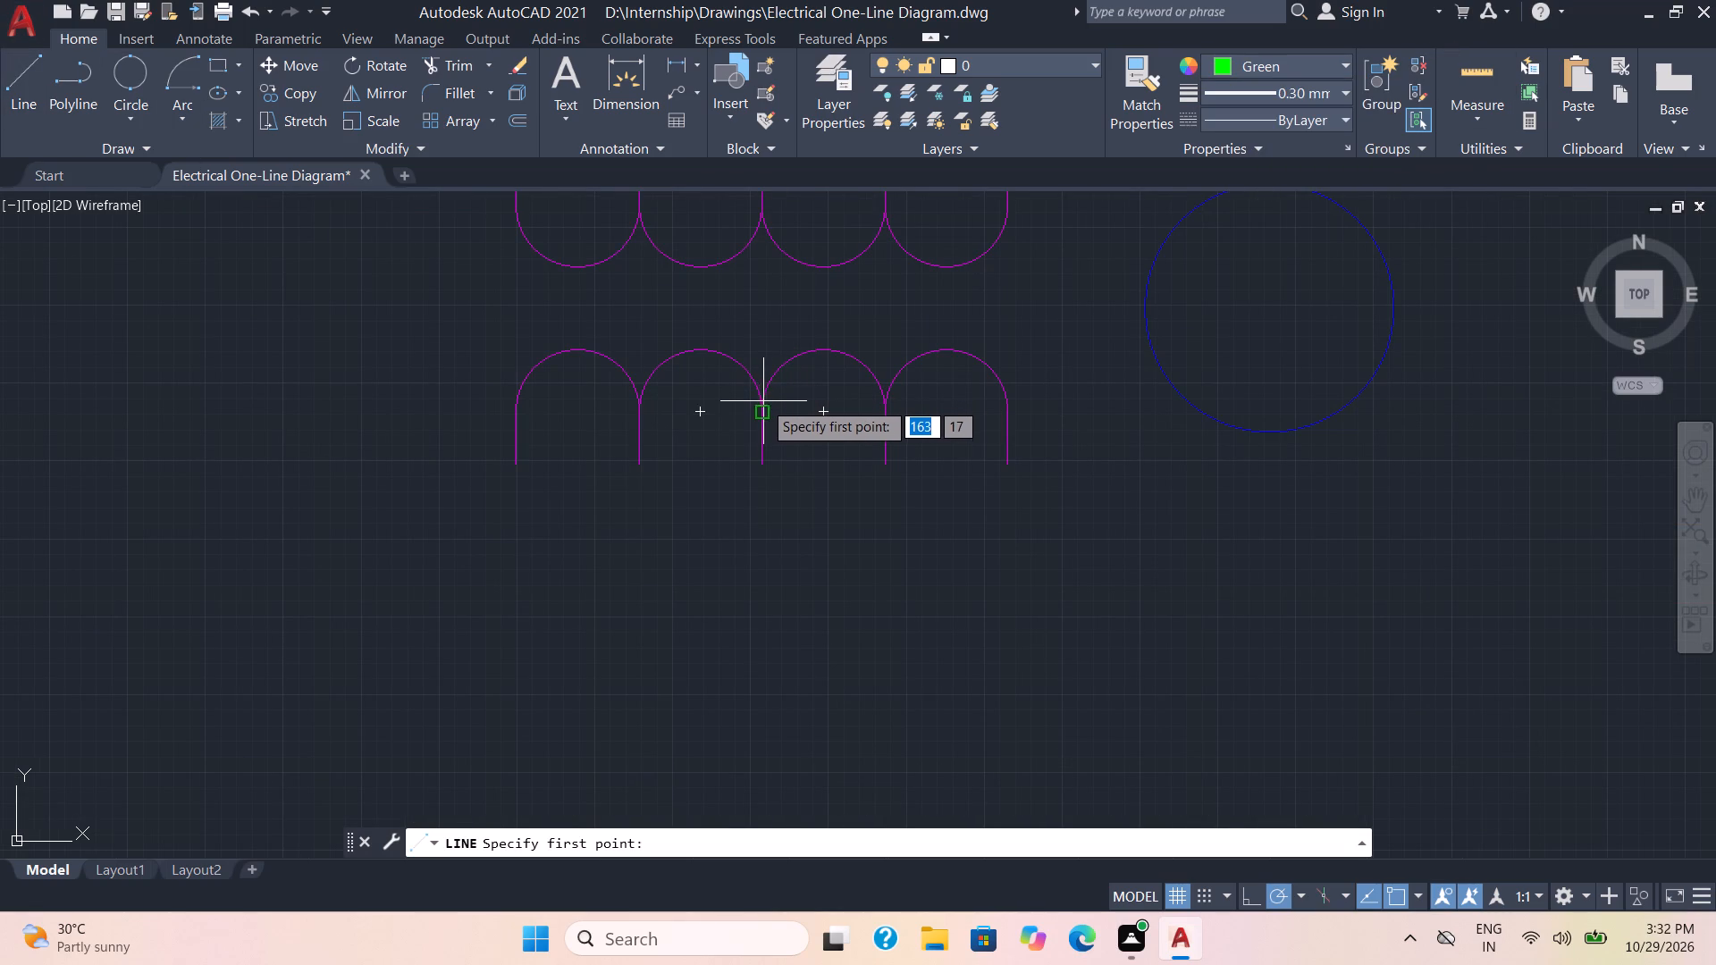
click(761, 412)
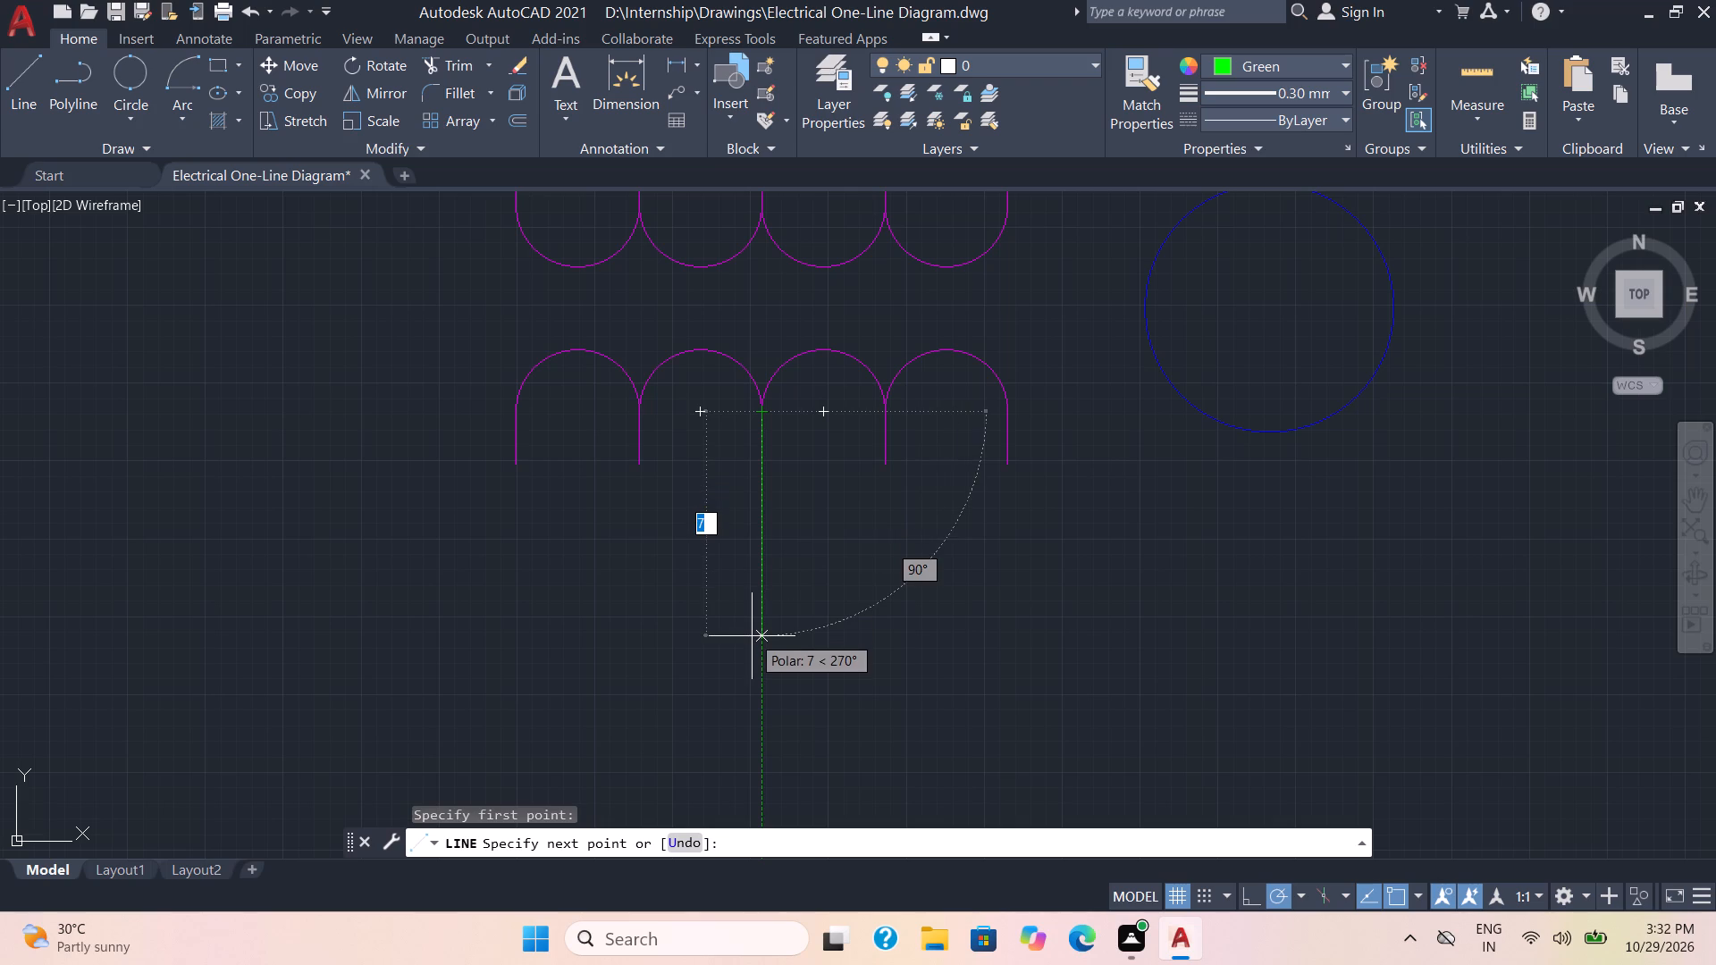
scroll(752, 636, down, 2)
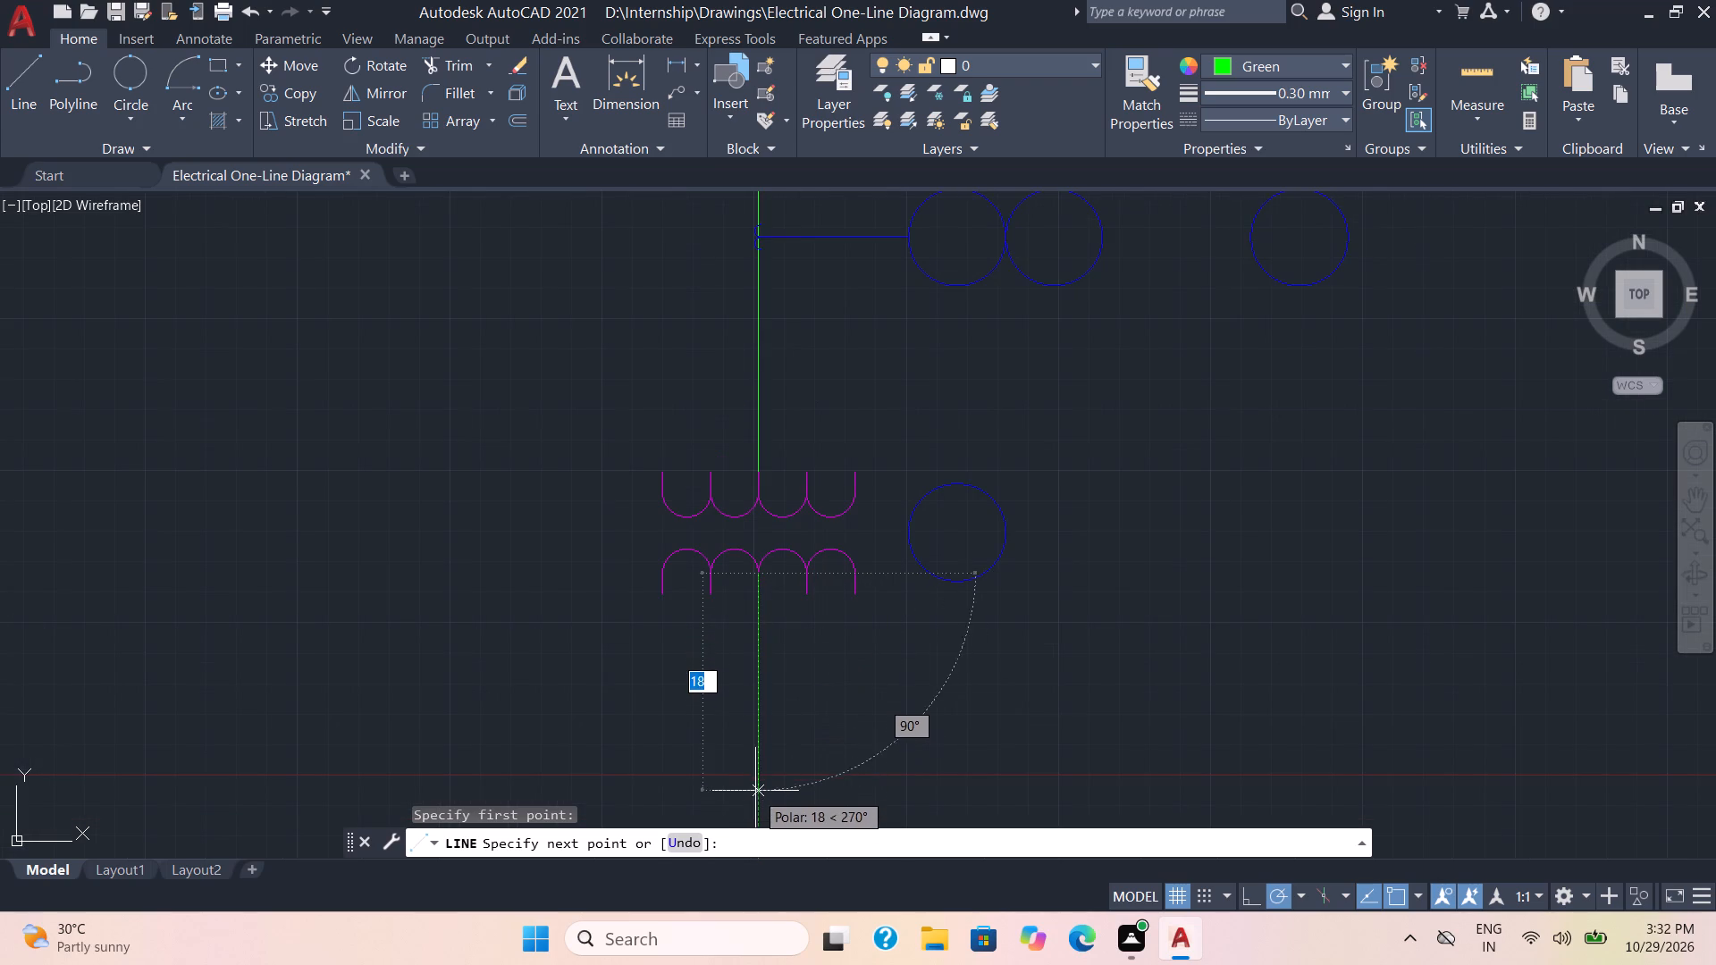
middle_drag(753, 754, 744, 470)
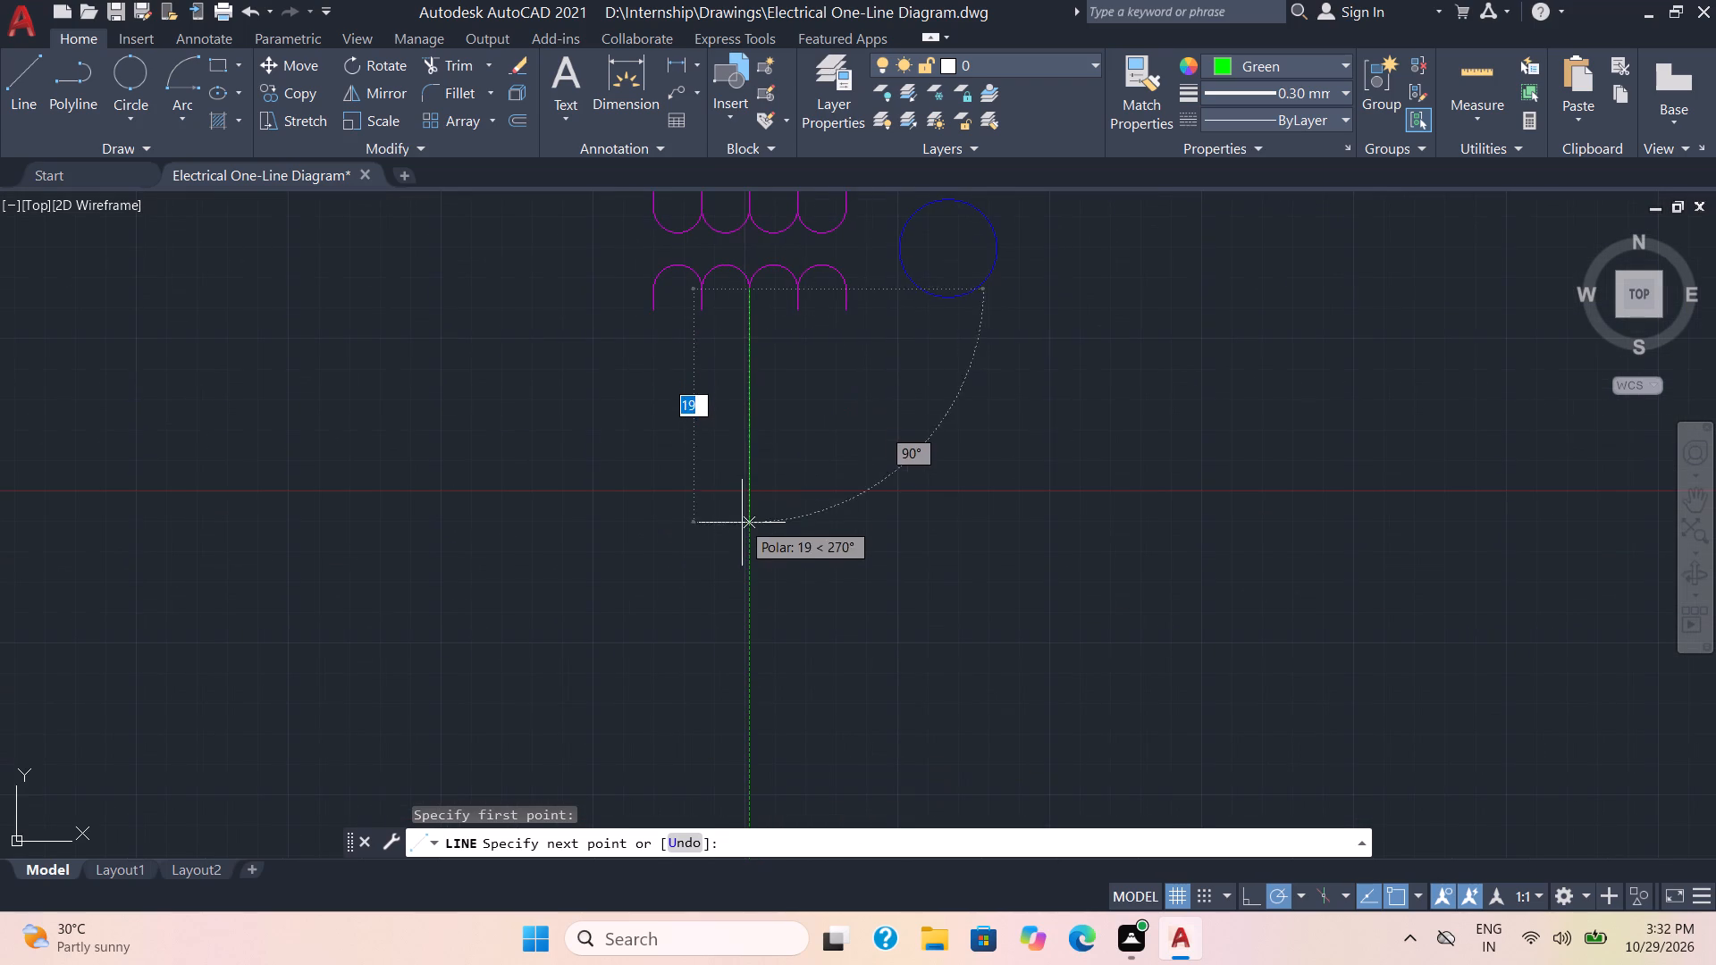
click(746, 551)
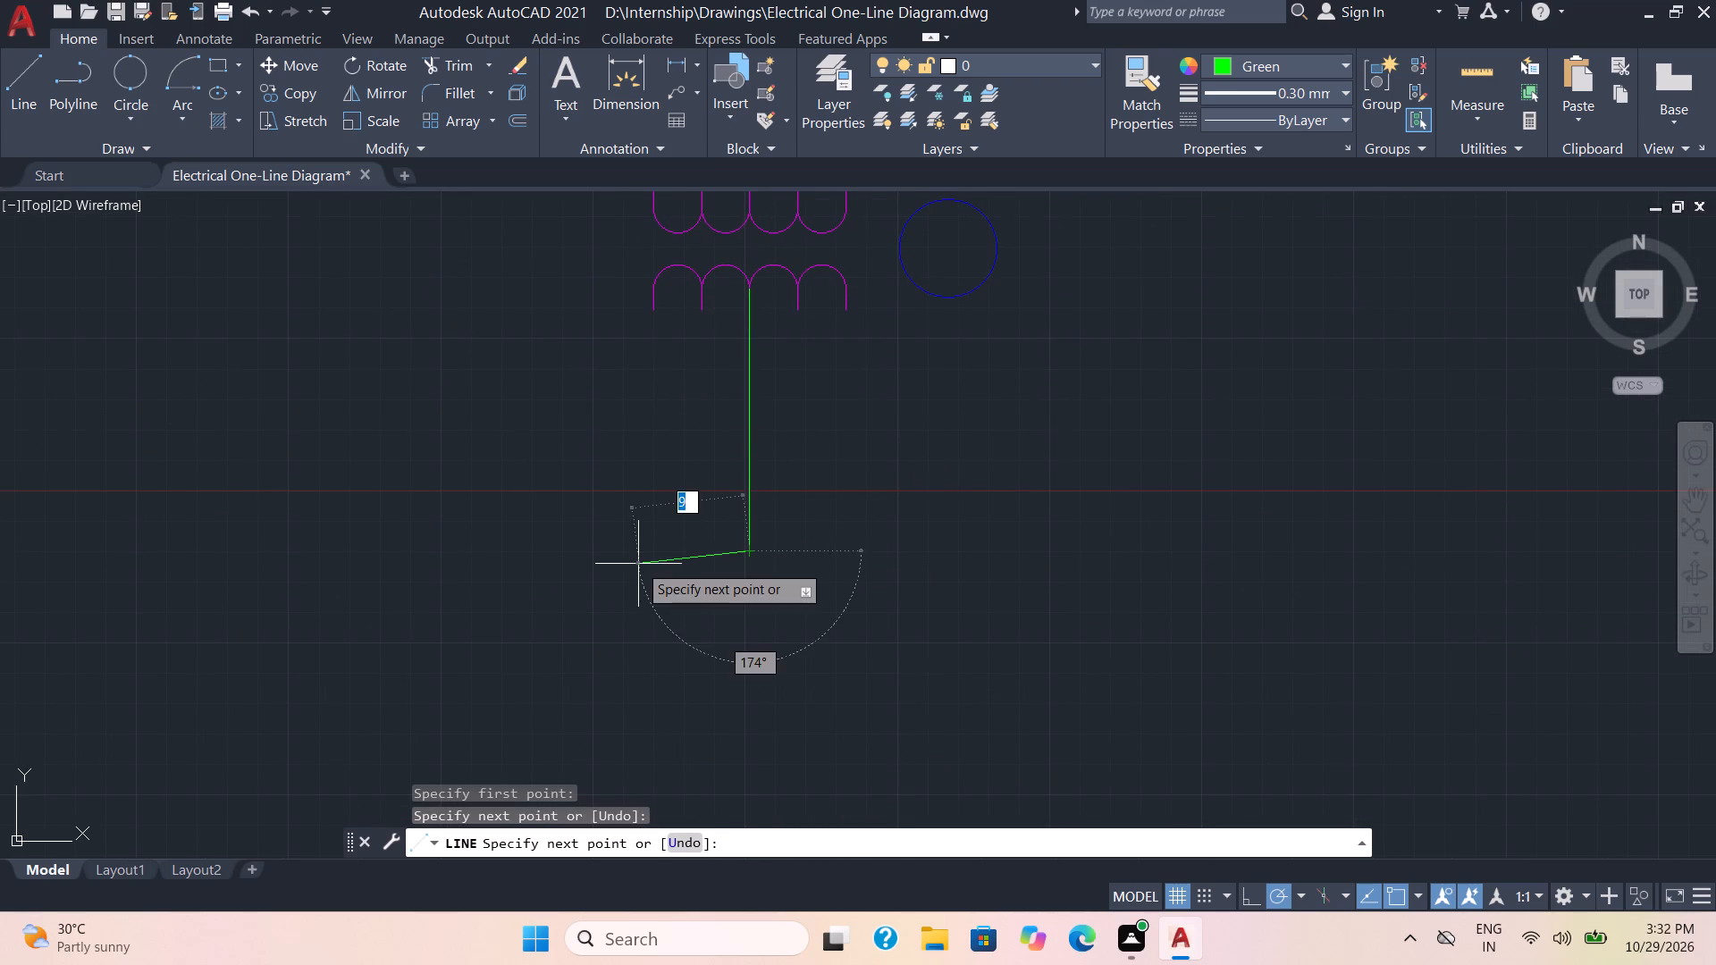
key(space)
Draw a green horizontal line about 69 mm long through the vertical conductor's lower end, starting about 25 mm to its left.
key(space)
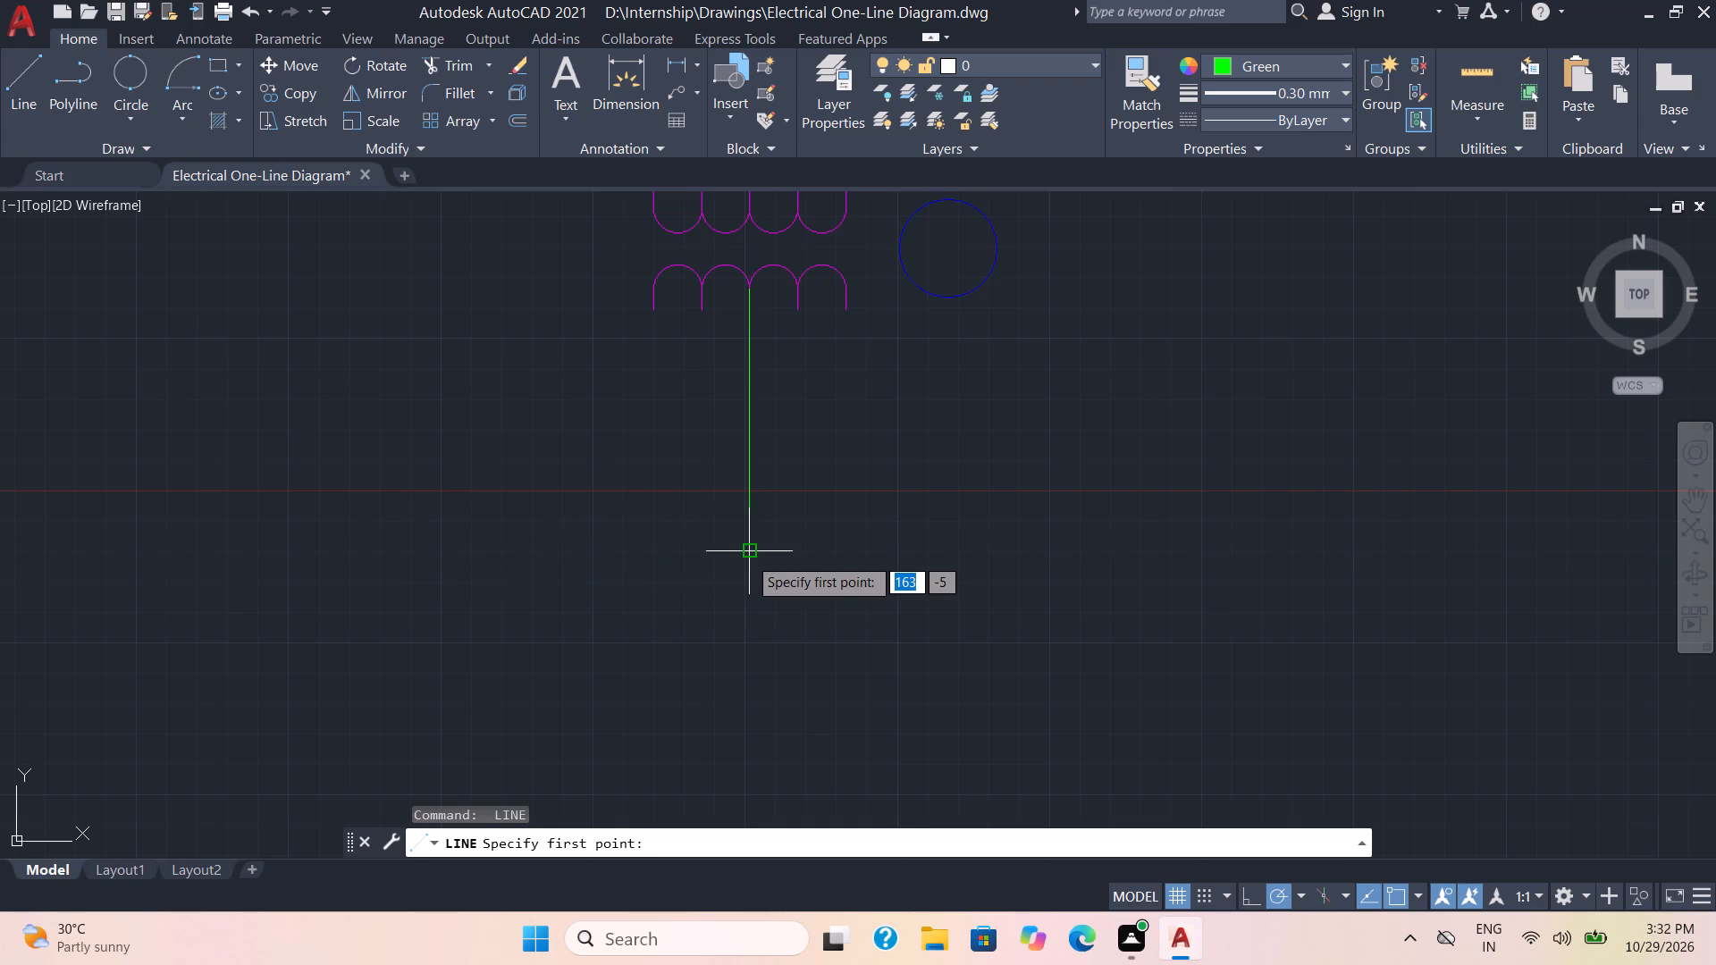
scroll(748, 557, down, 3)
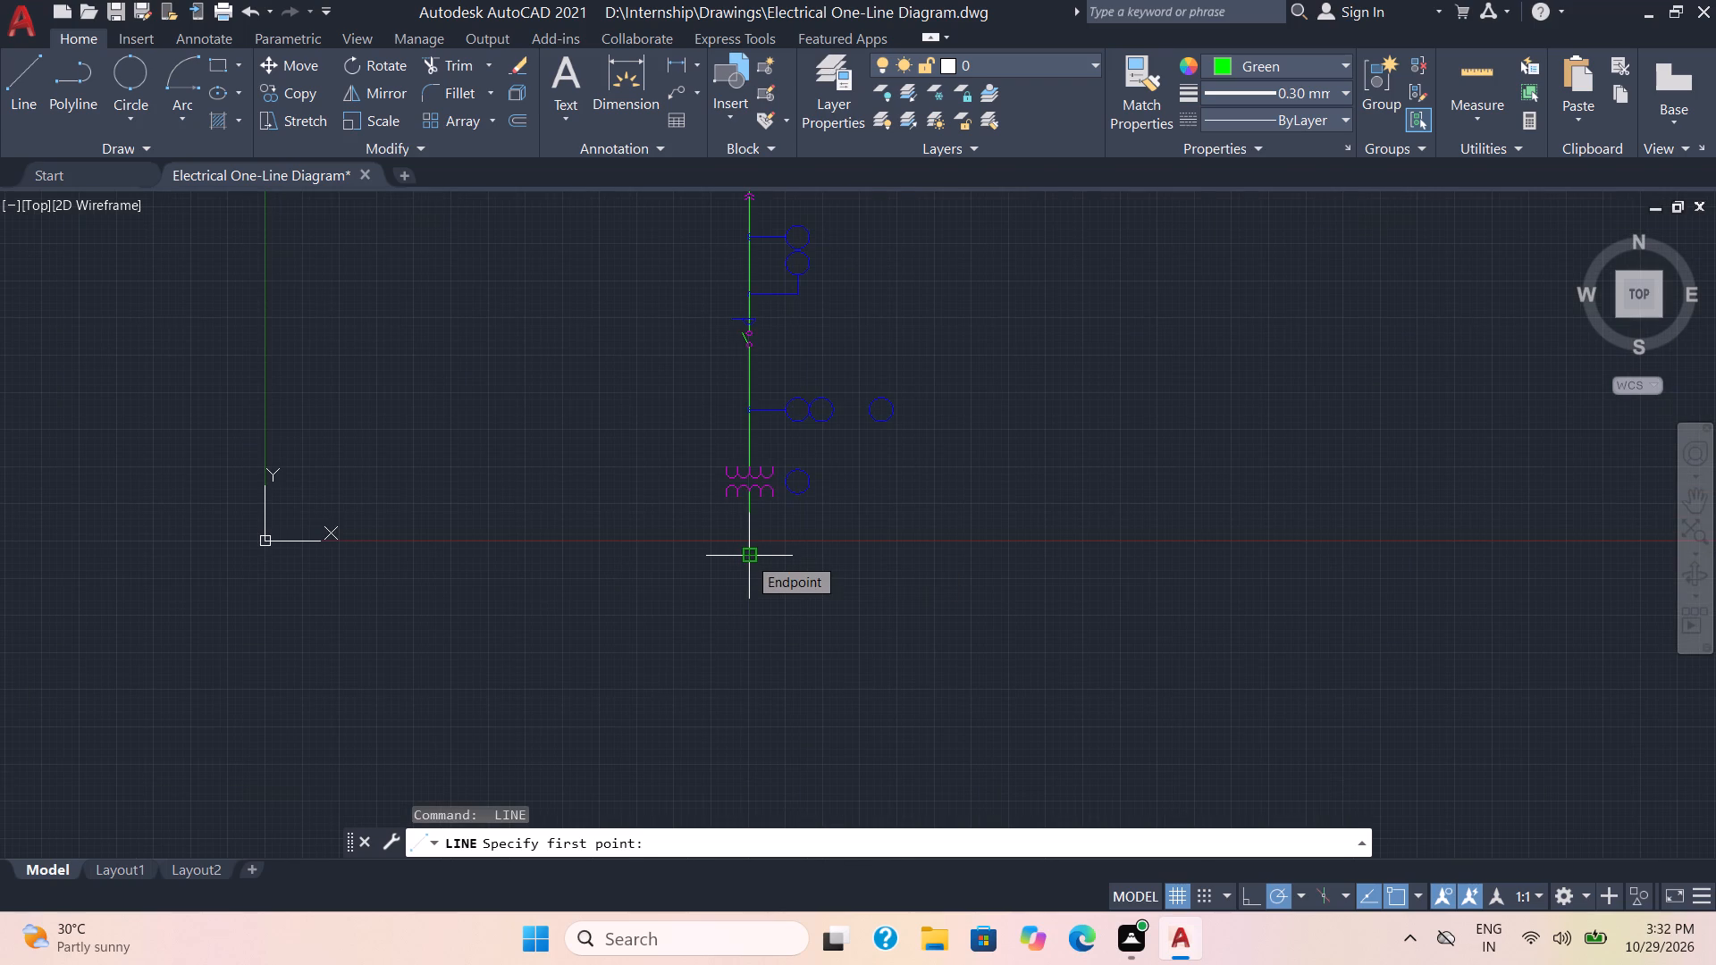
middle_drag(748, 557, 736, 671)
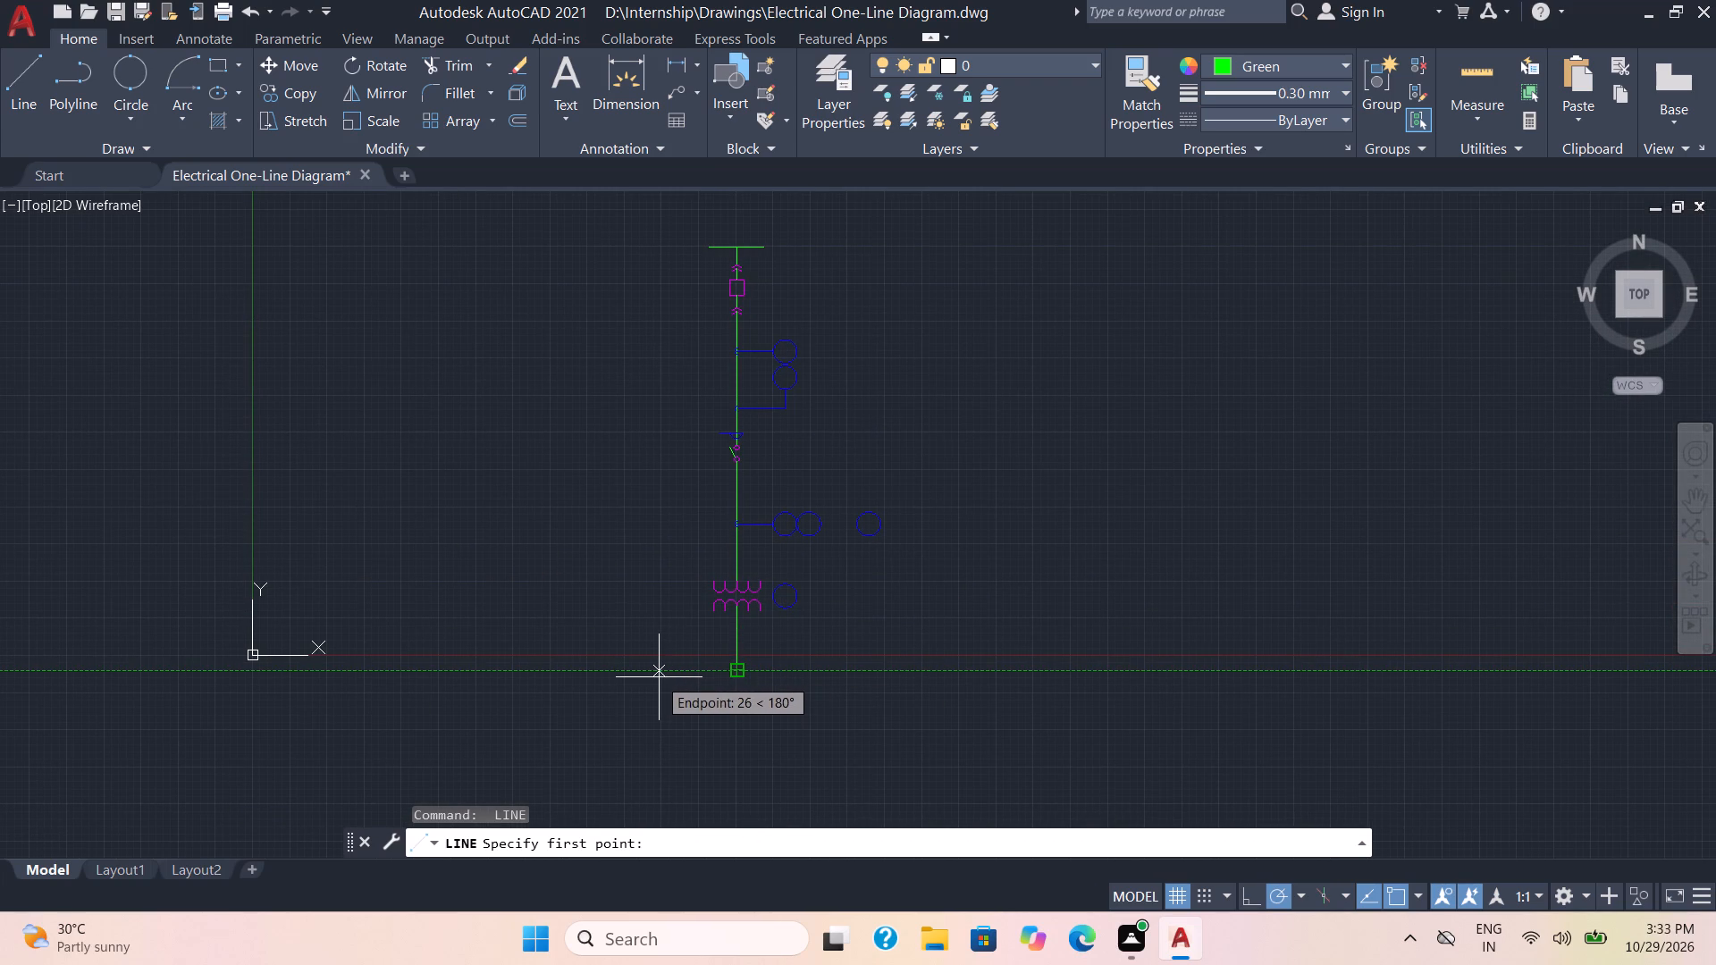
click(663, 675)
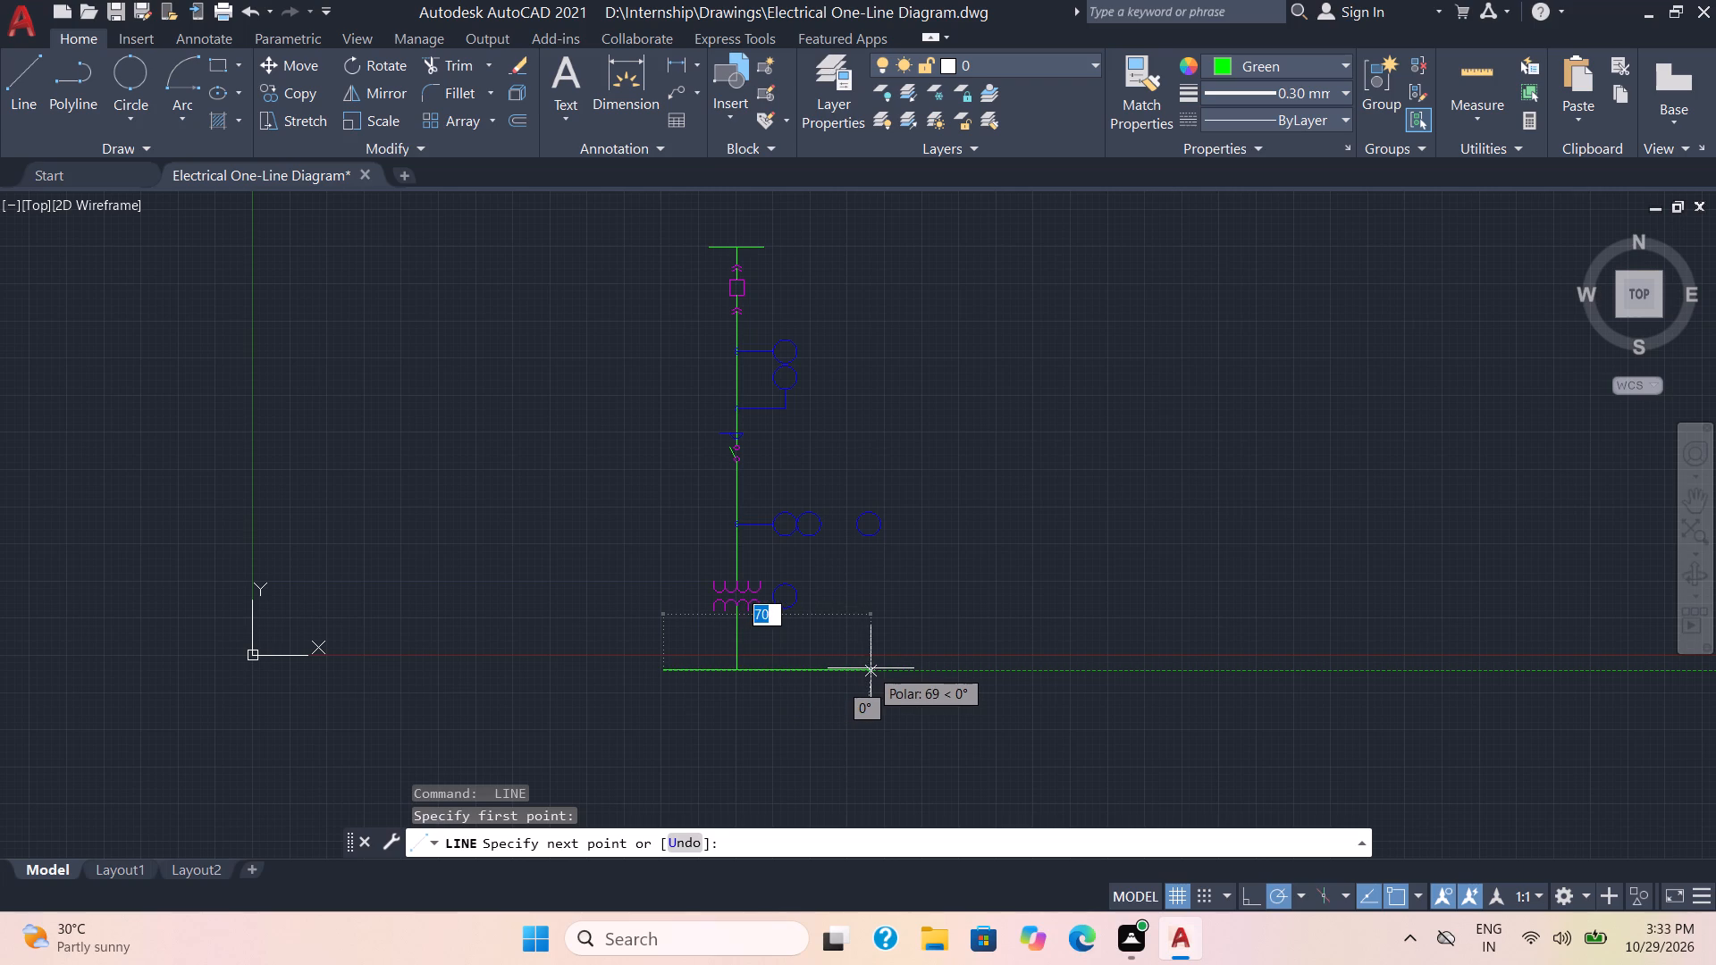
click(868, 668)
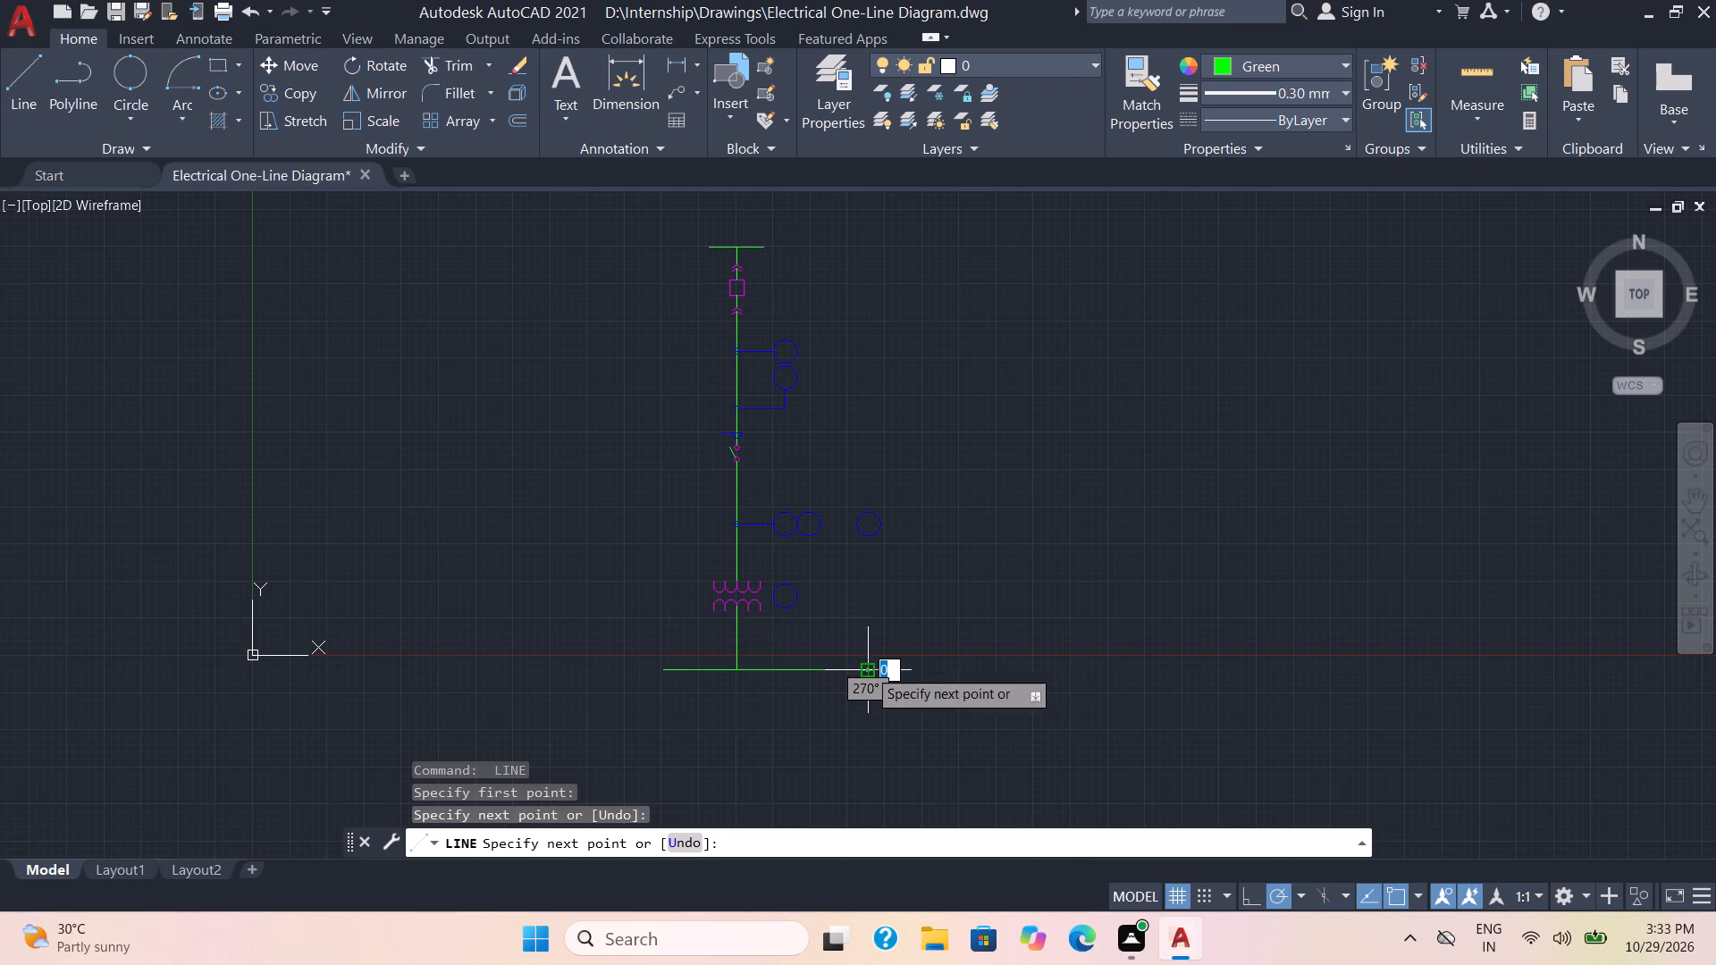
key(space)
Extend the lower green bus about 14 mm to the left with a horizontal line from its left end.
key(space)
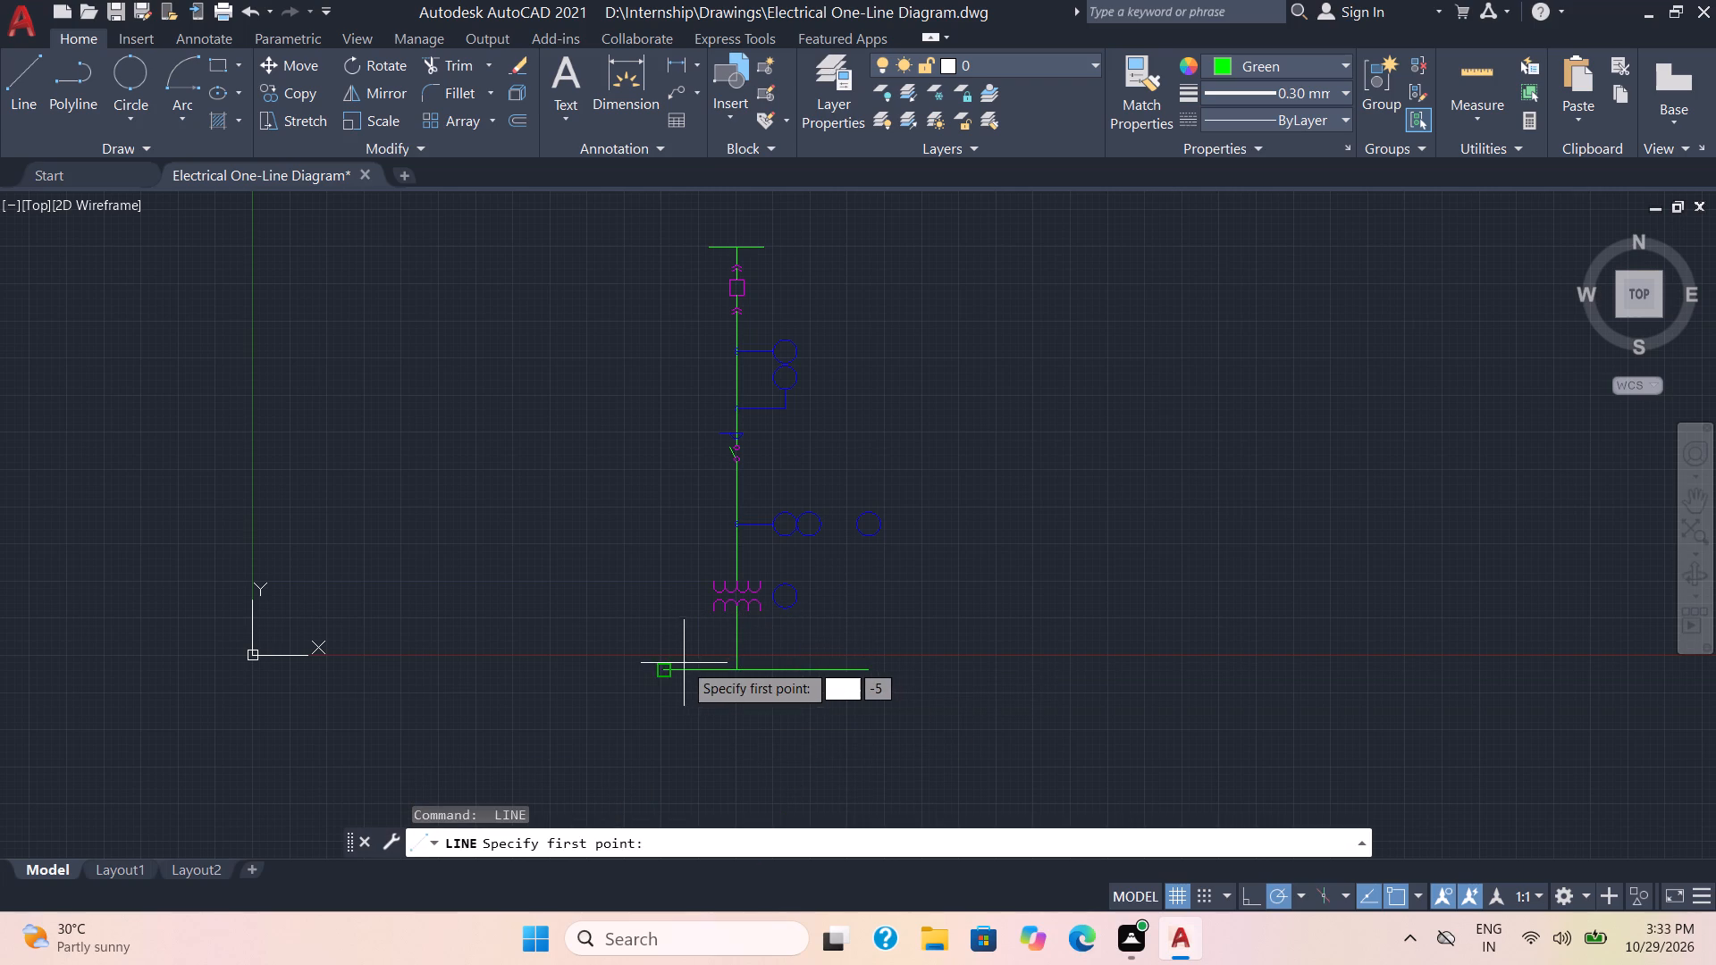
click(667, 672)
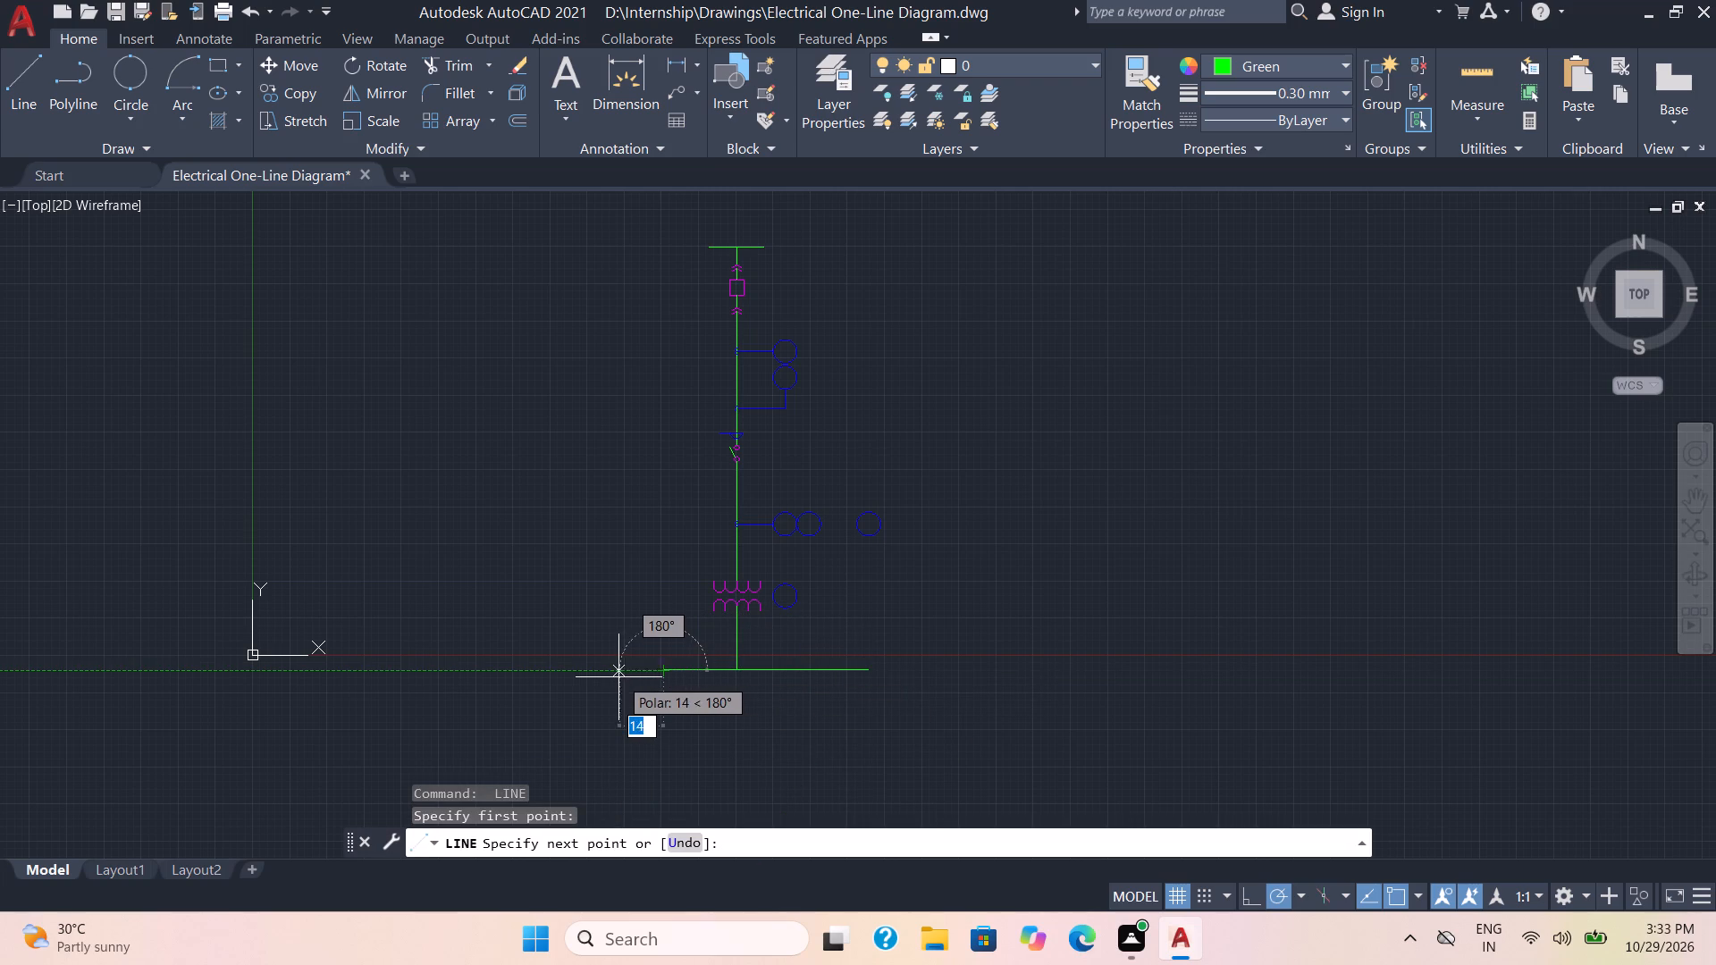
click(618, 677)
key(space)
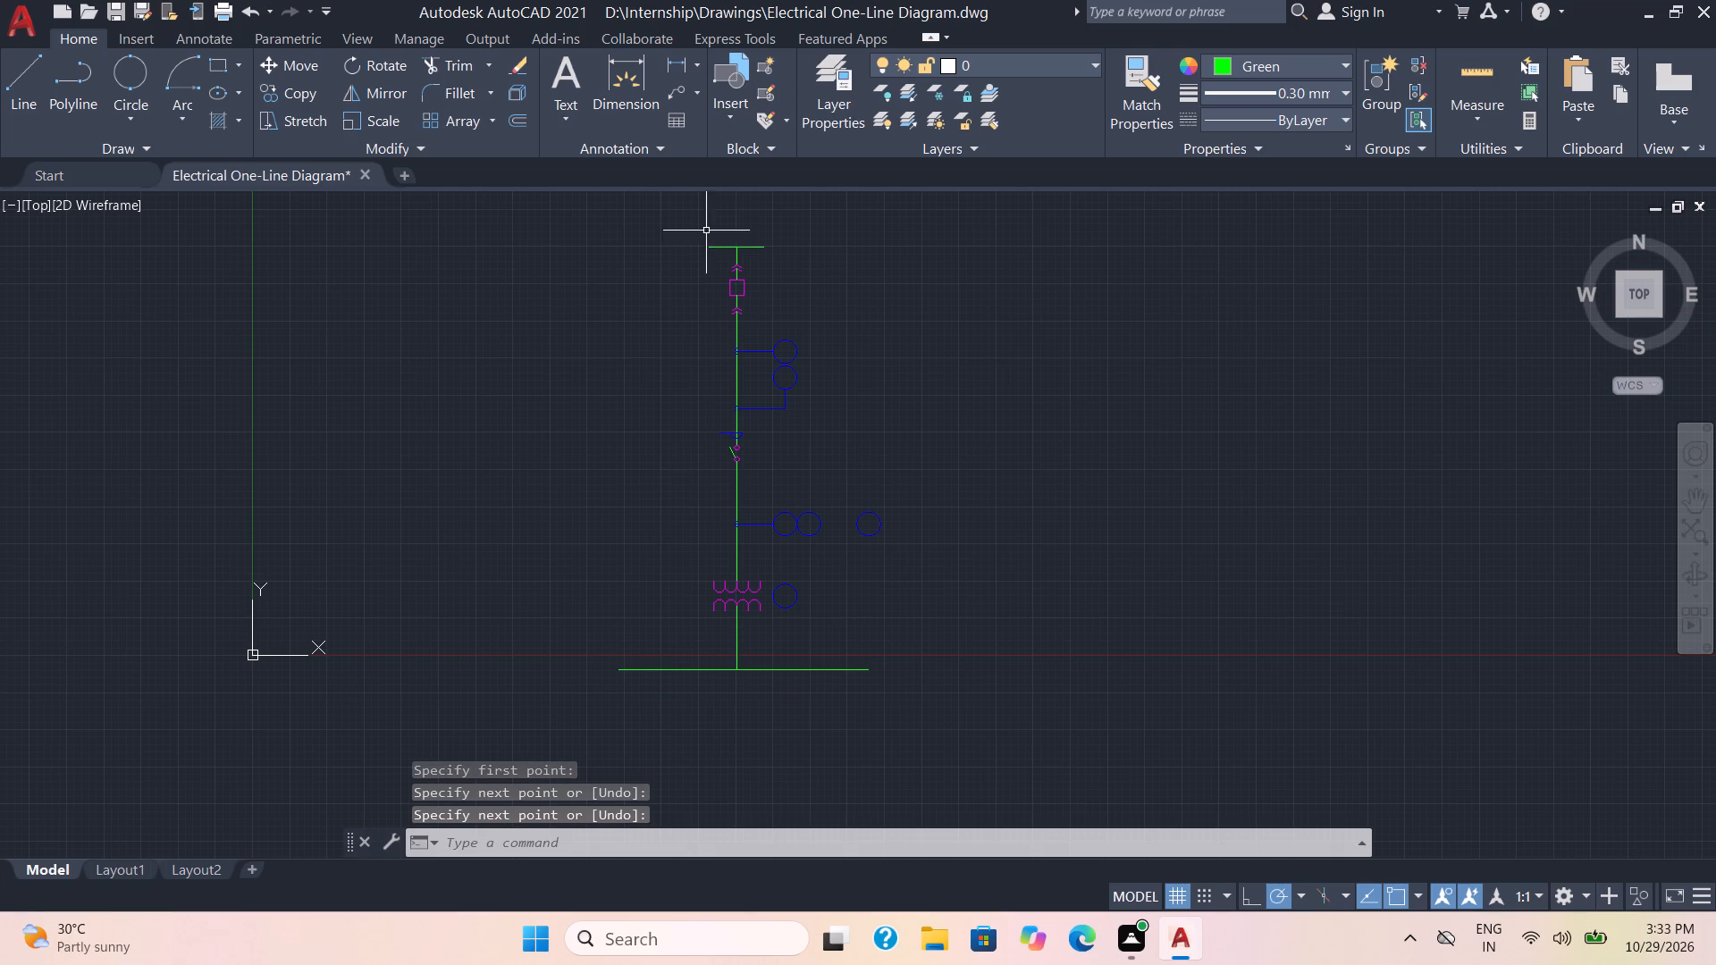
Extend the upper green bus with horizontal lines about 24 mm to the left and about 30 mm to the right.
key(space)
click(711, 250)
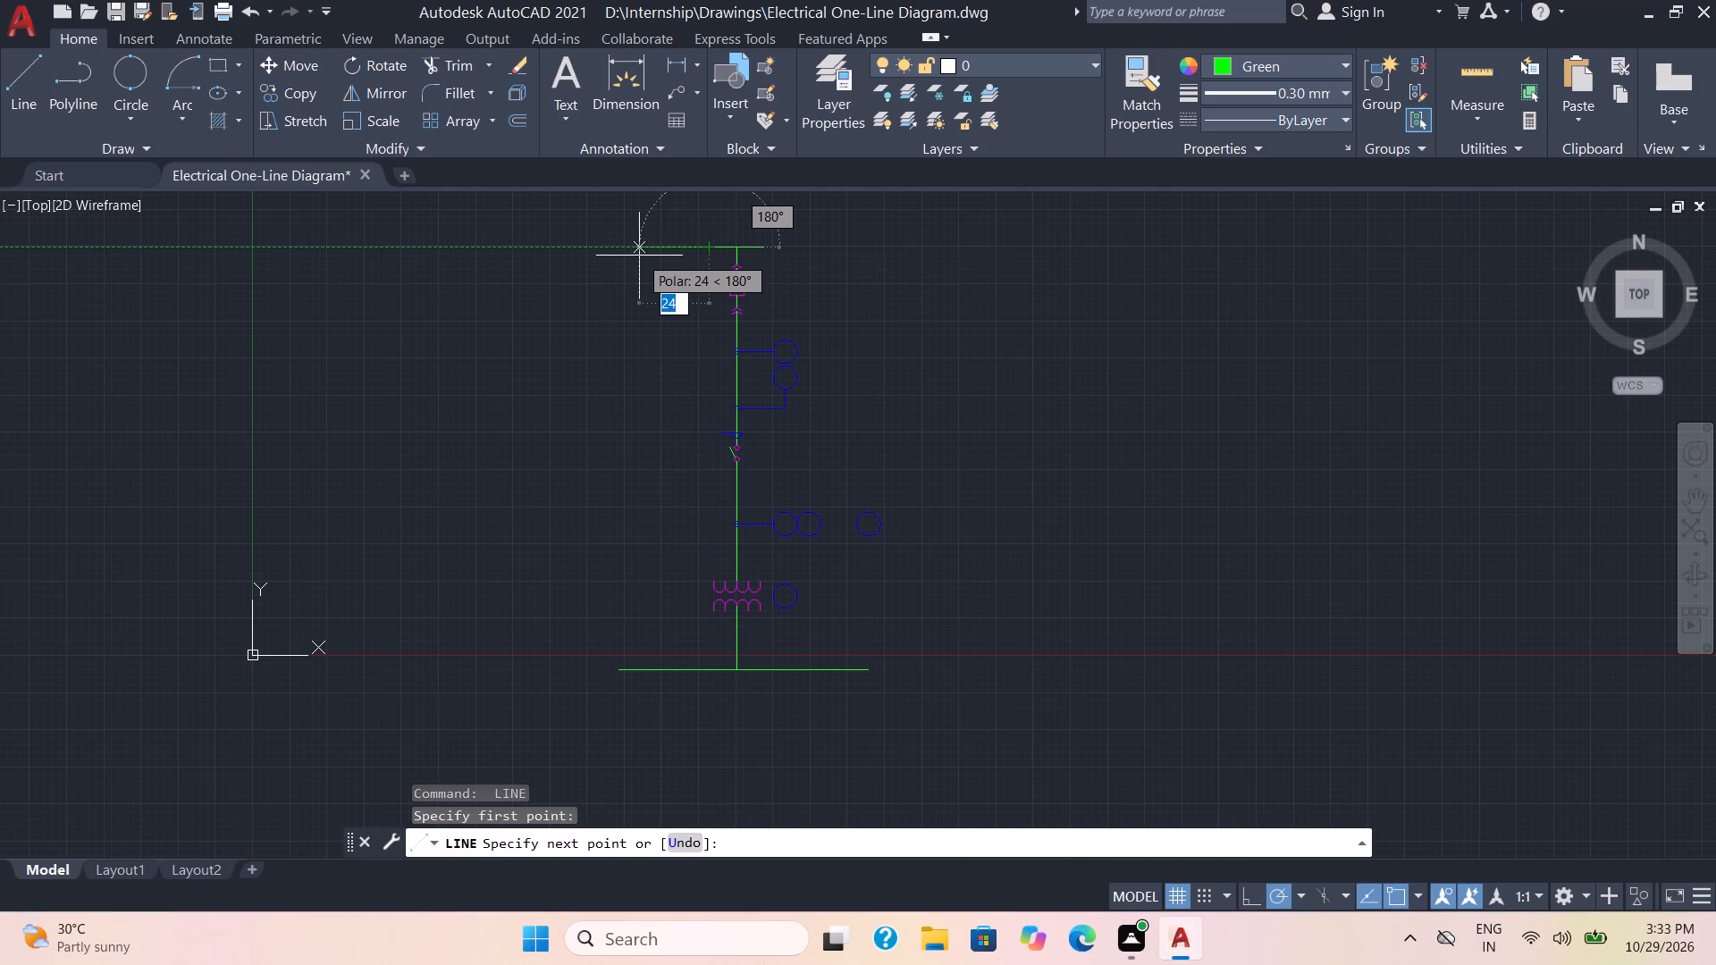
click(639, 256)
key(space)
key(space)
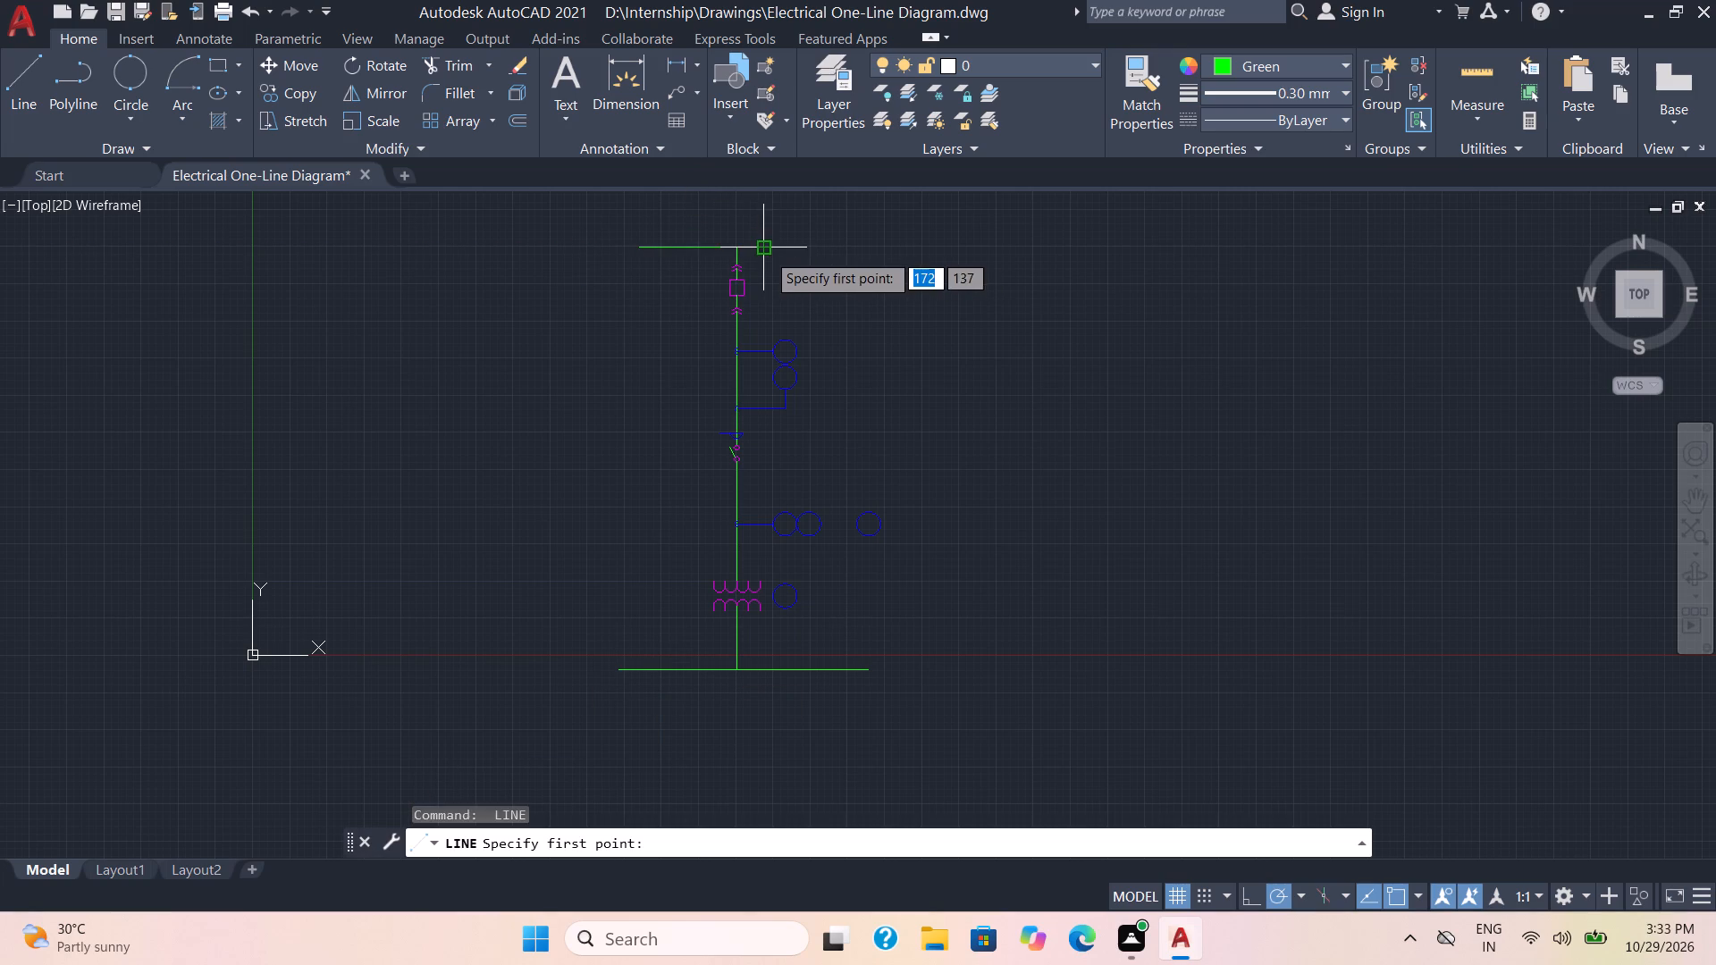
click(765, 252)
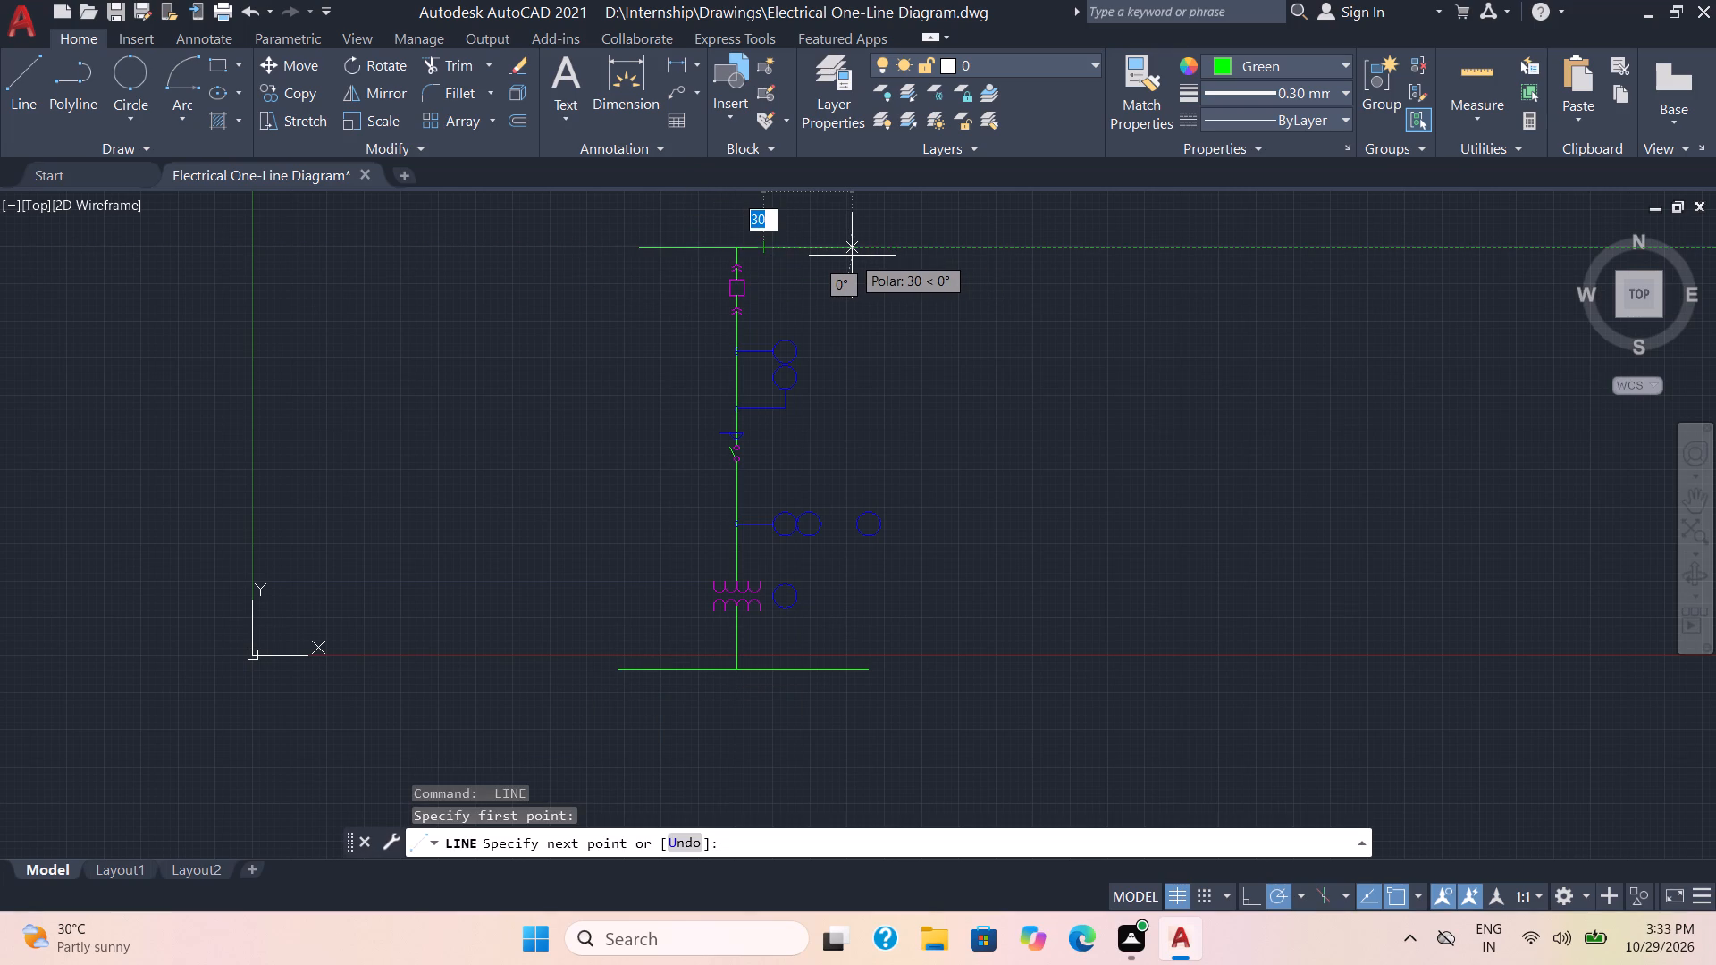
click(853, 256)
key(space)
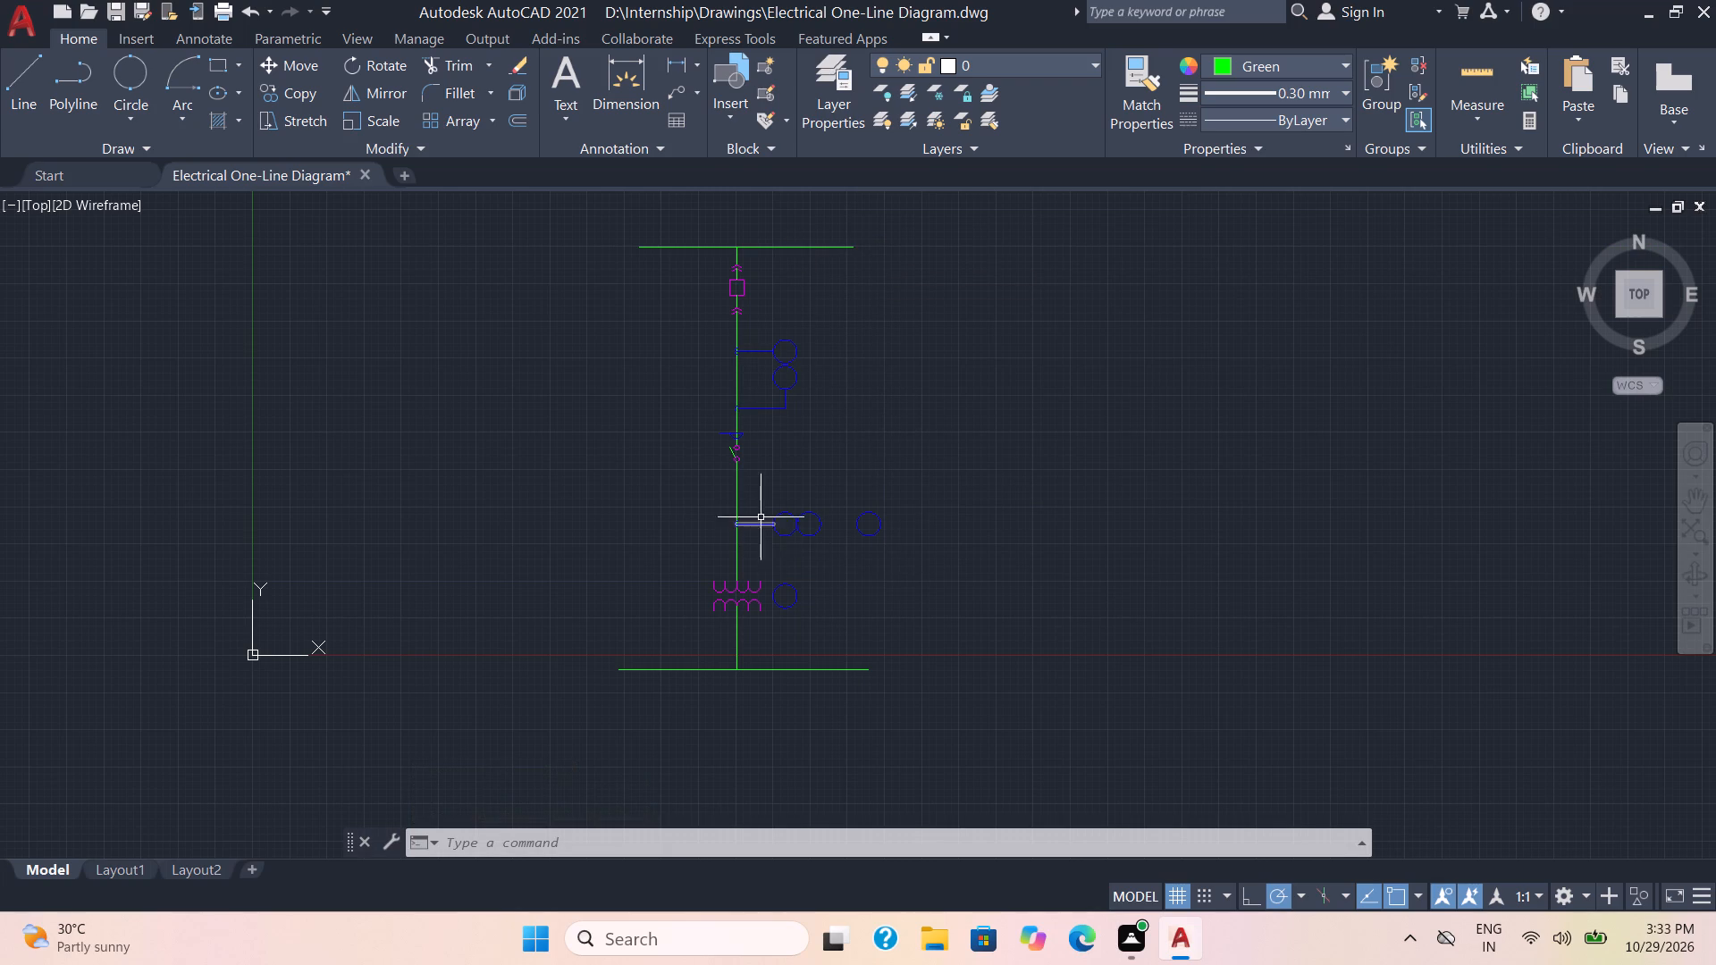
Copy the blue branch above the magenta windings, with its line, two circles and small arcs, about 39 mm straight down the green conductor.
click(829, 562)
click(766, 501)
scroll(770, 566, up, 5)
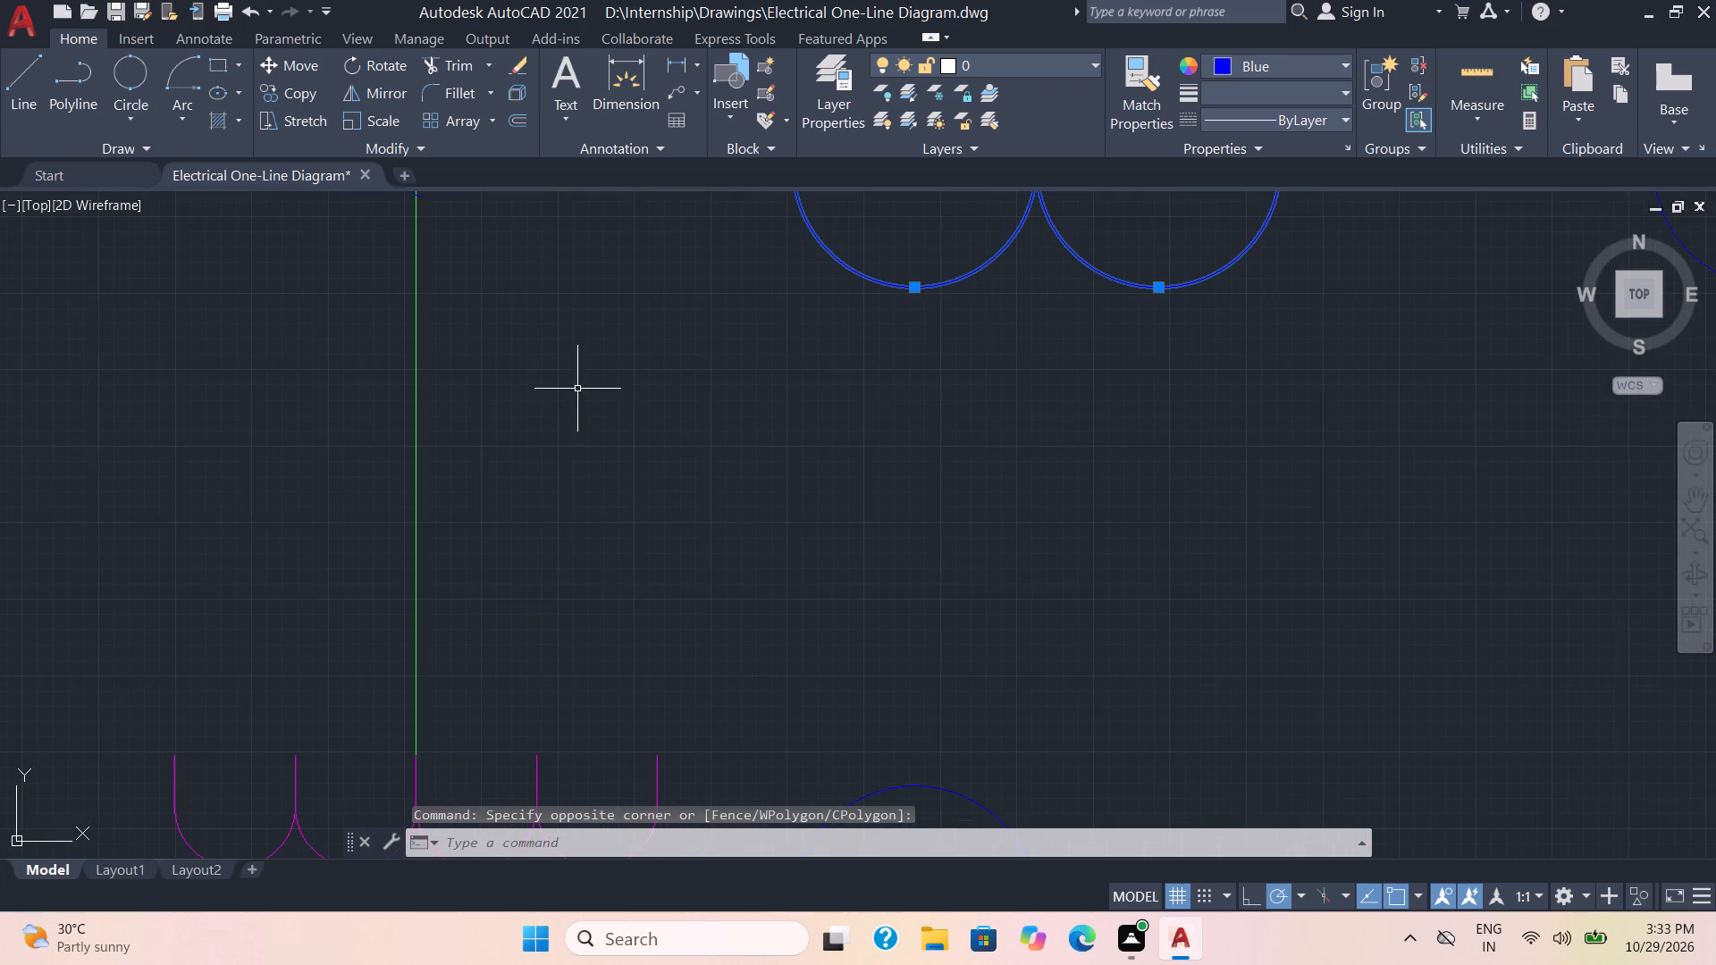
middle_drag(572, 383, 713, 802)
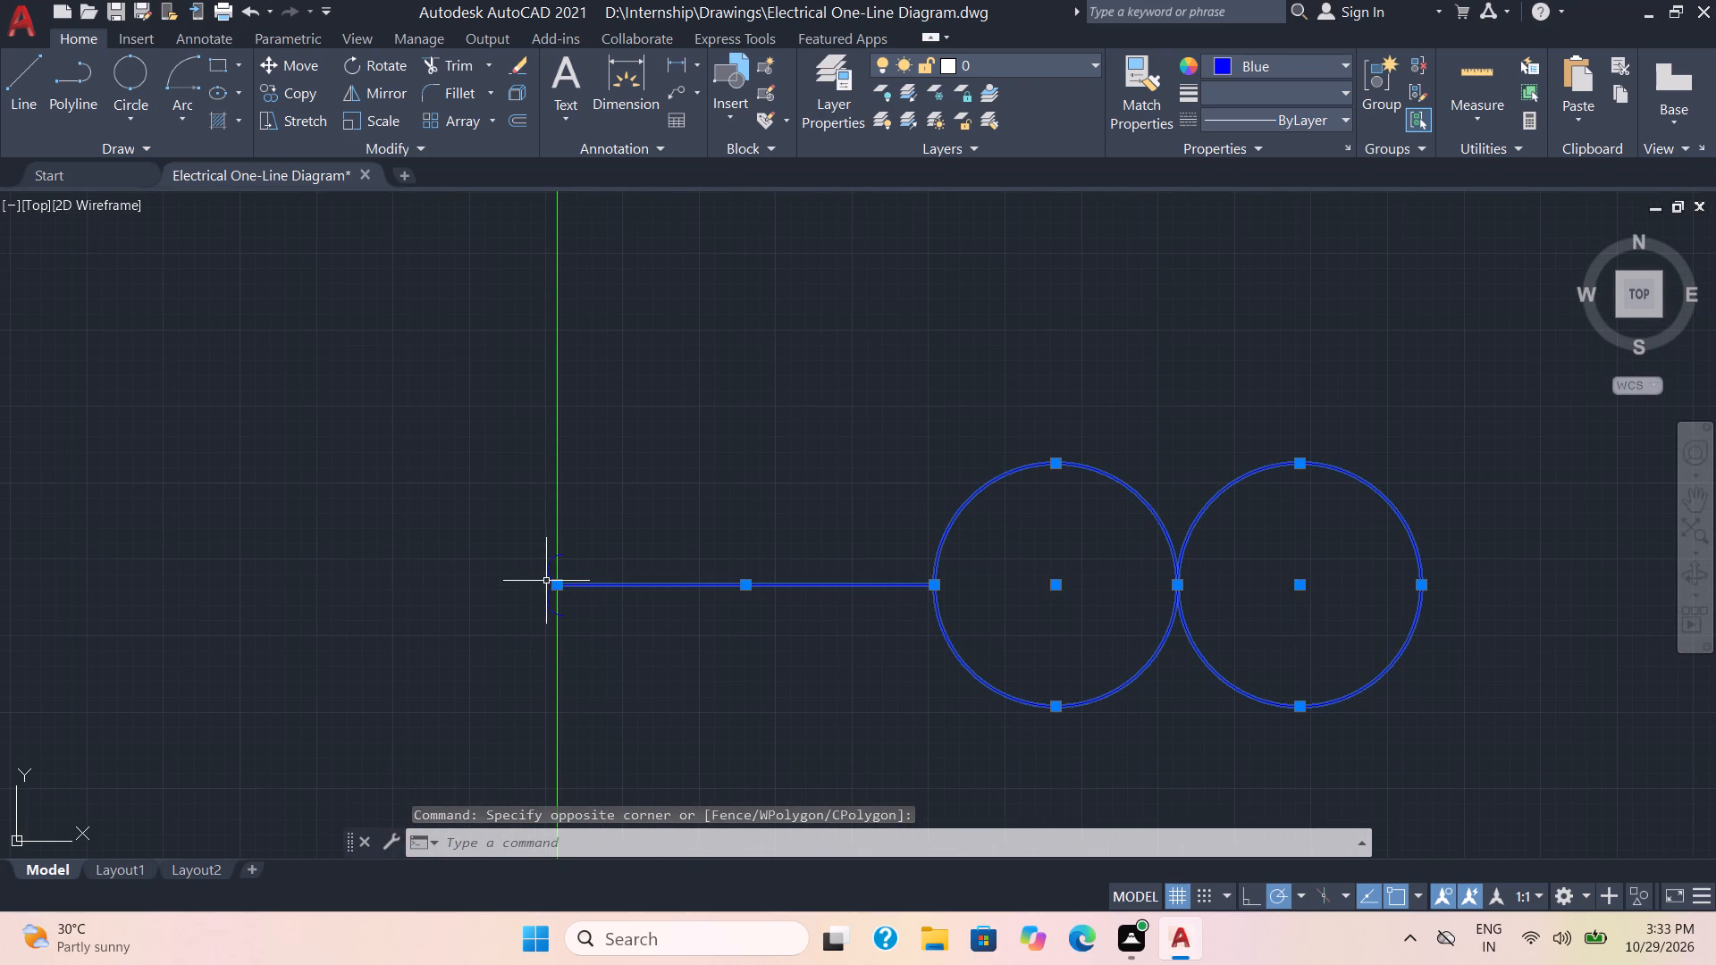
click(549, 575)
click(549, 602)
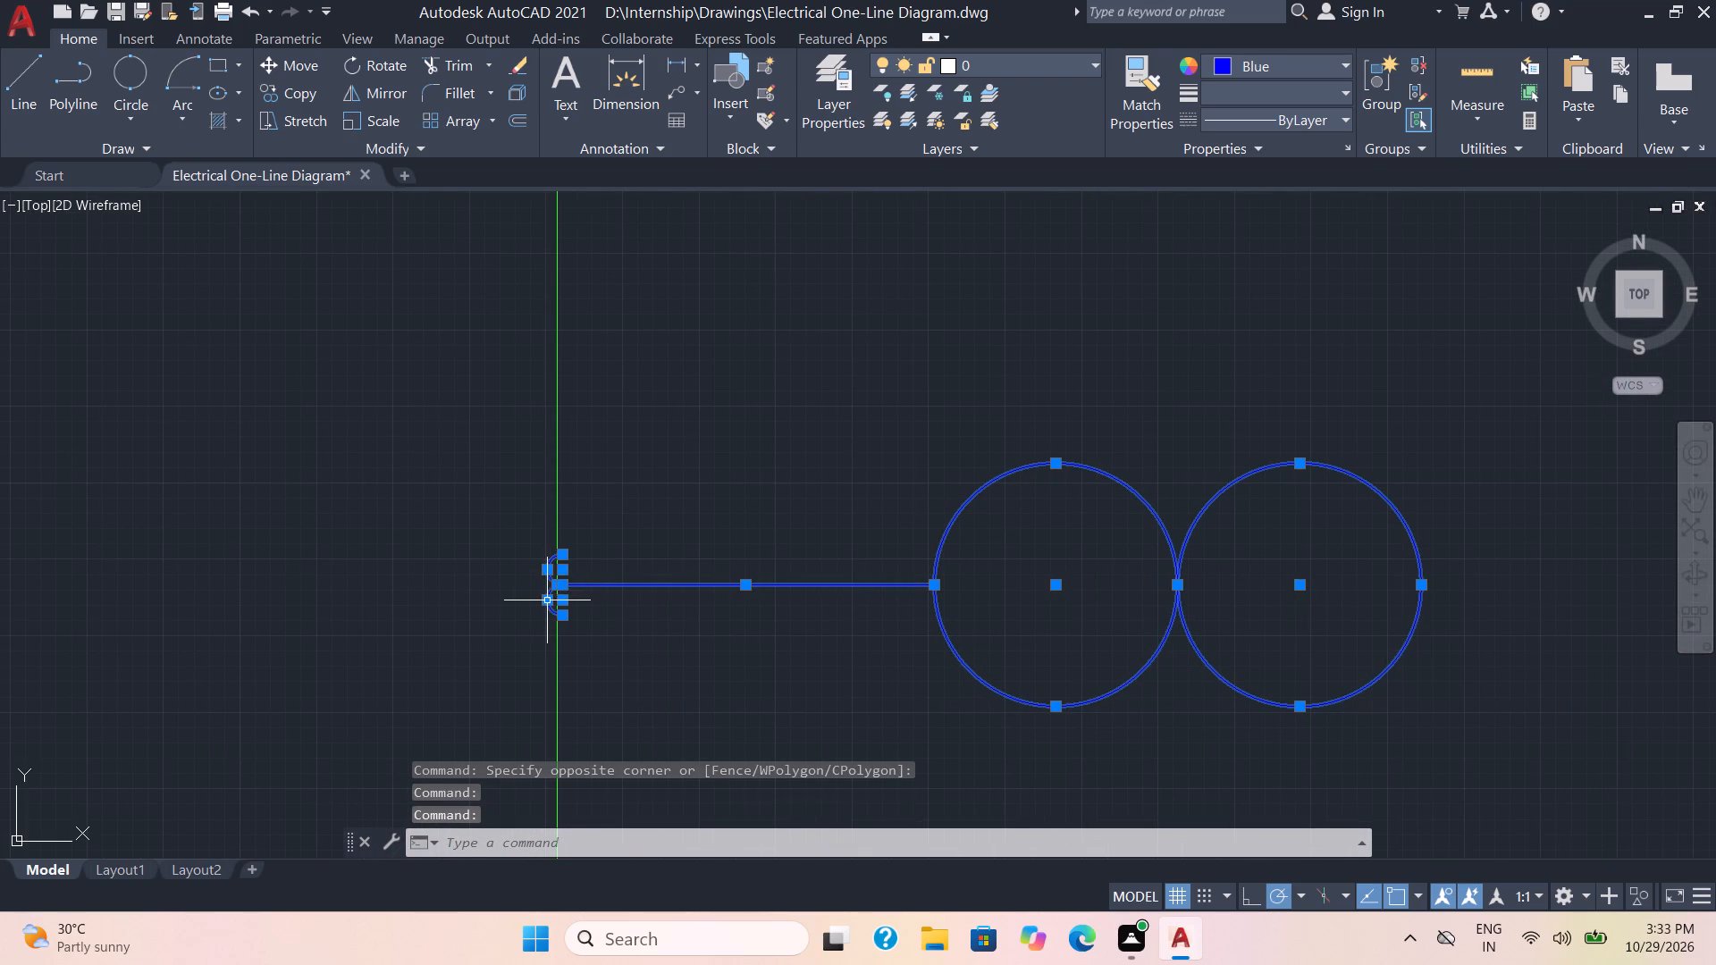
click(292, 95)
scroll(586, 588, up, 3)
scroll(455, 558, up, 2)
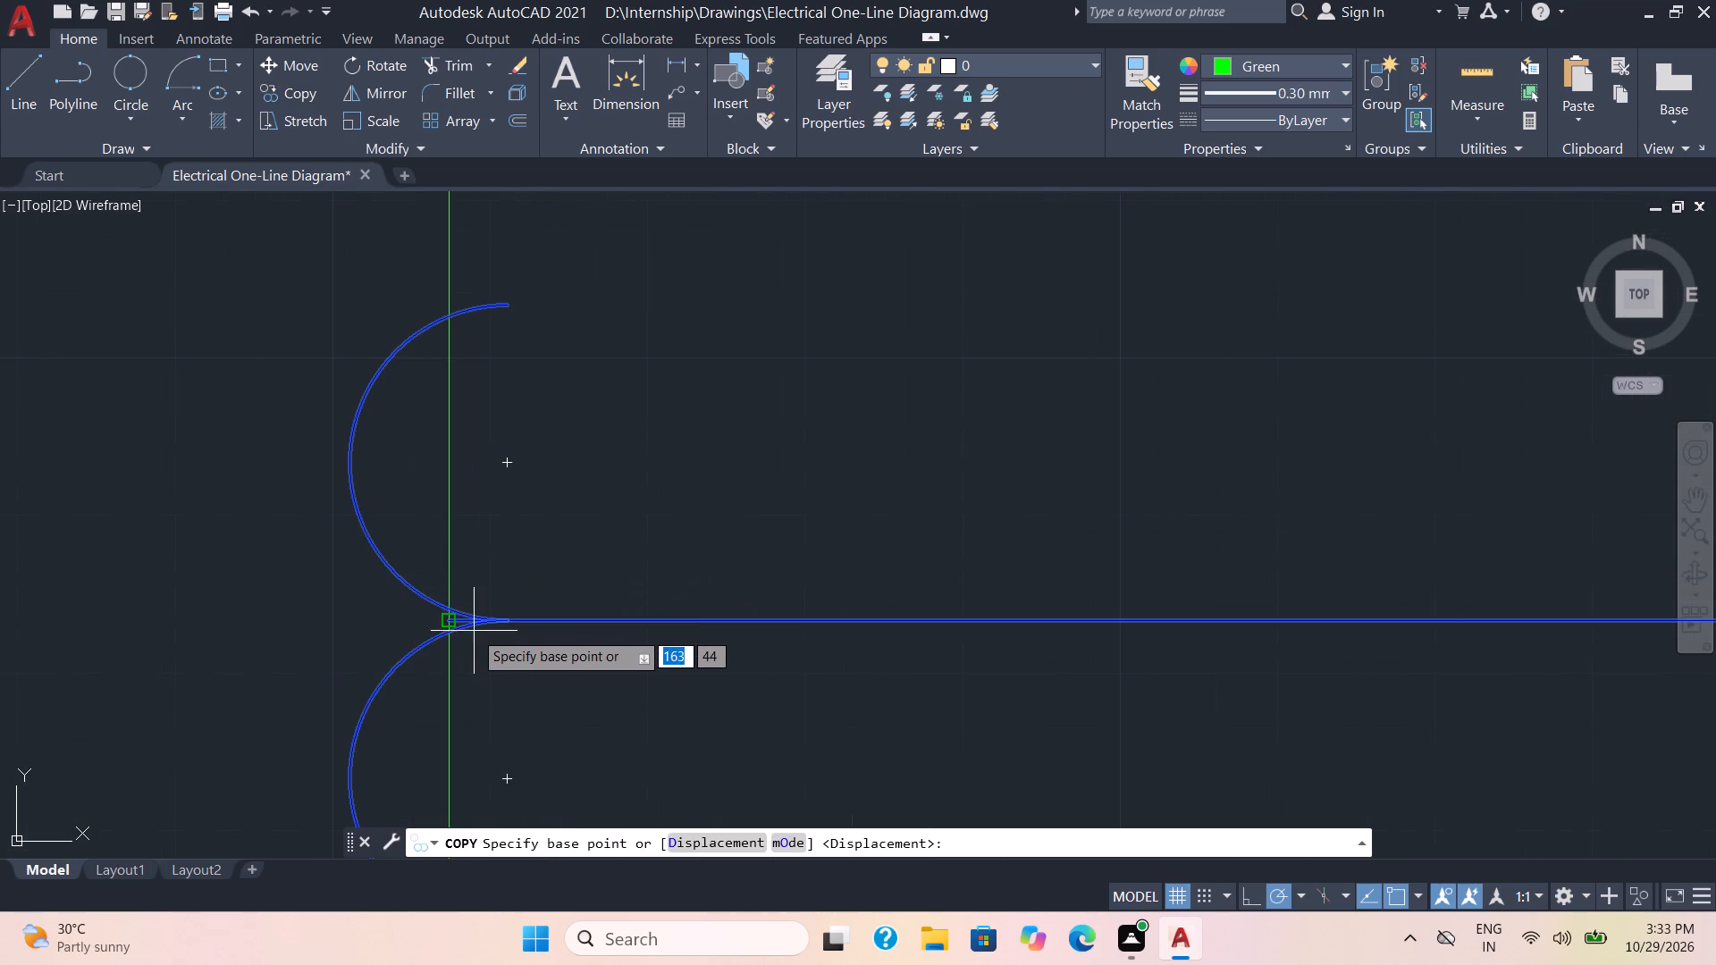
scroll(474, 629, up, 3)
click(358, 605)
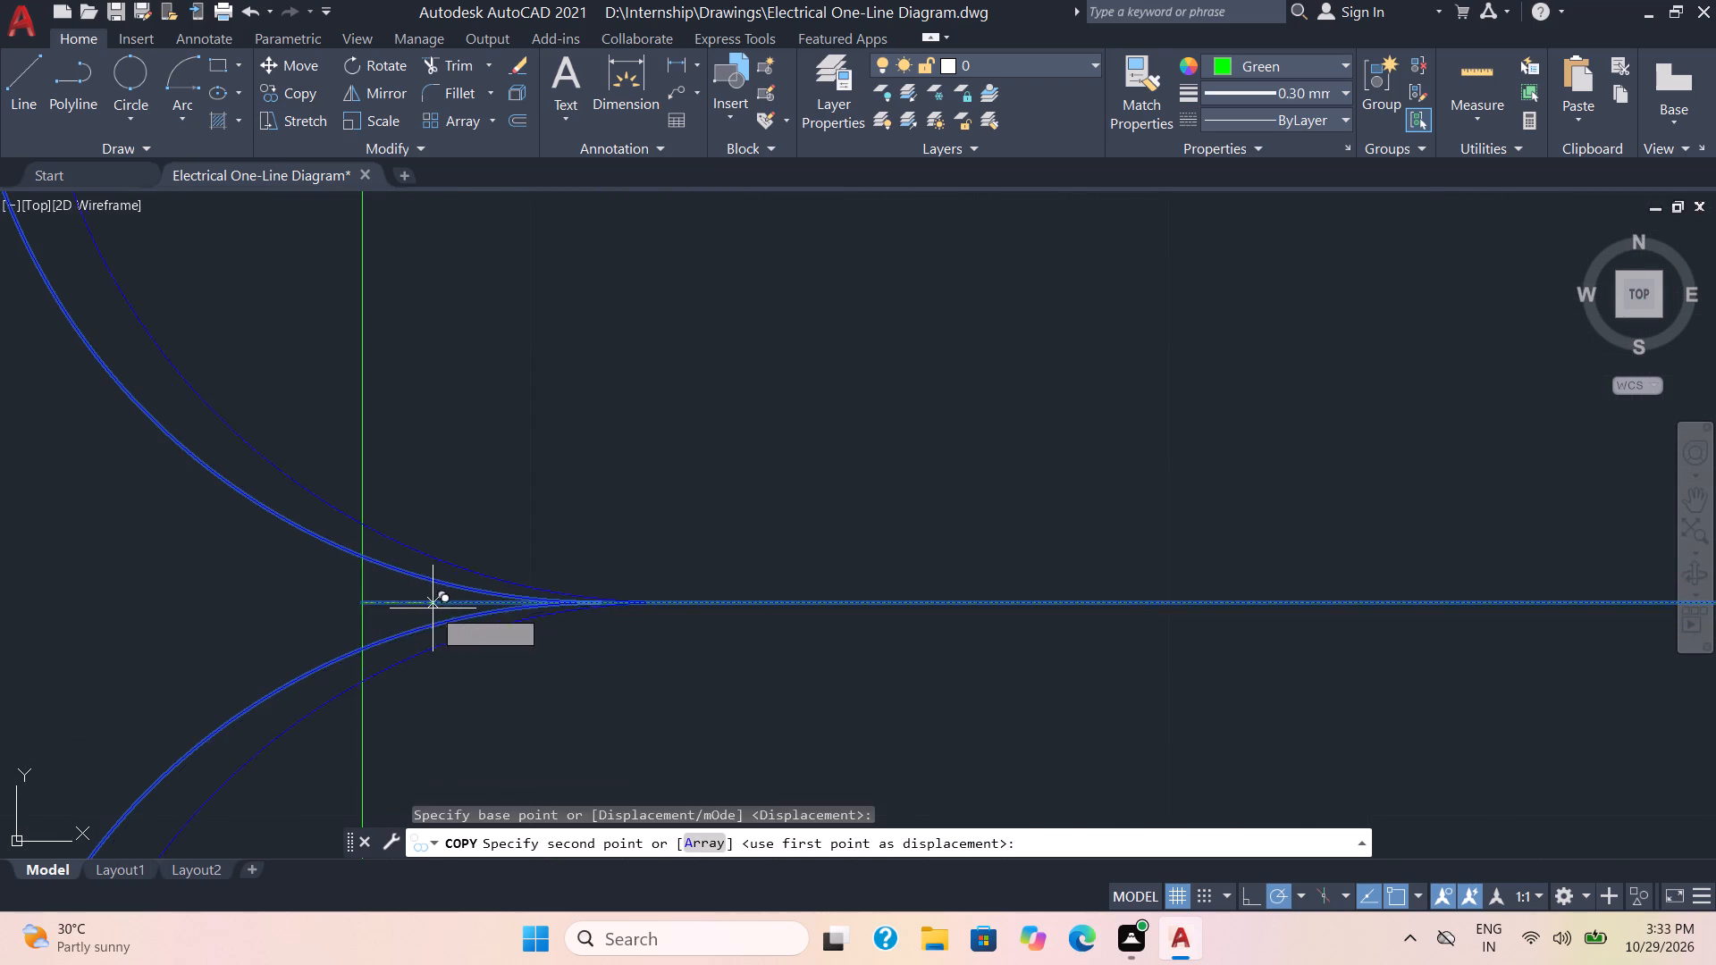
scroll(439, 610, down, 4)
scroll(464, 699, down, 3)
middle_drag(476, 714, 474, 163)
scroll(475, 495, down, 2)
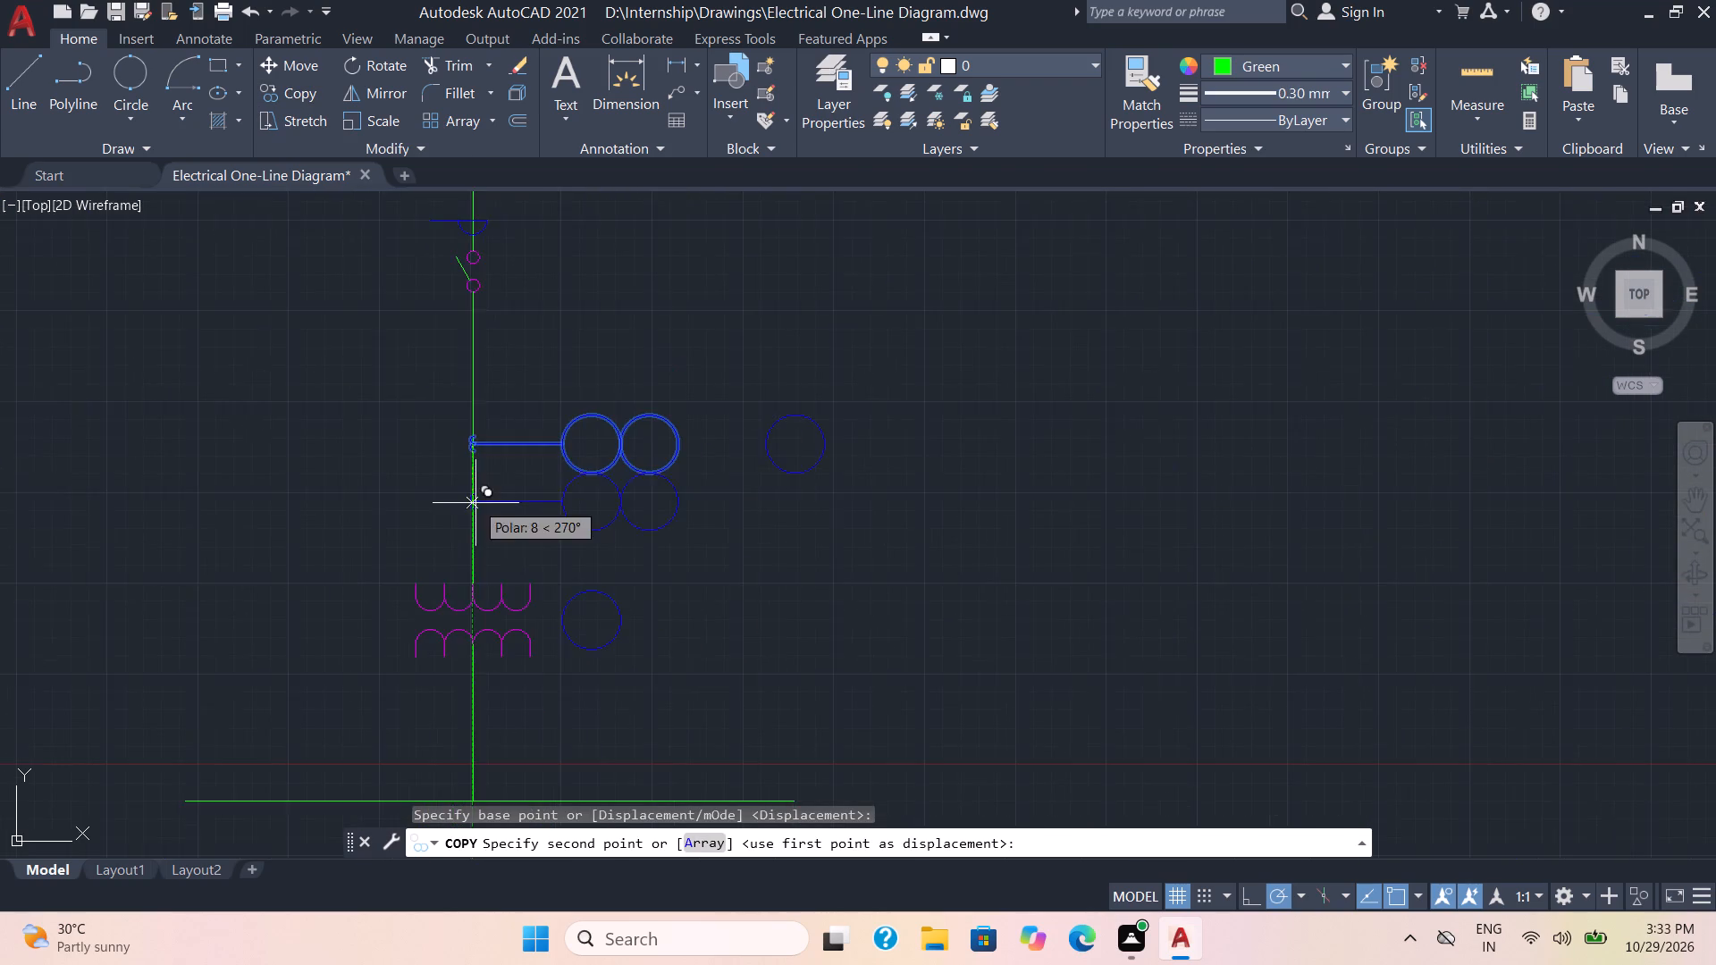
scroll(475, 503, down, 5)
scroll(477, 598, up, 4)
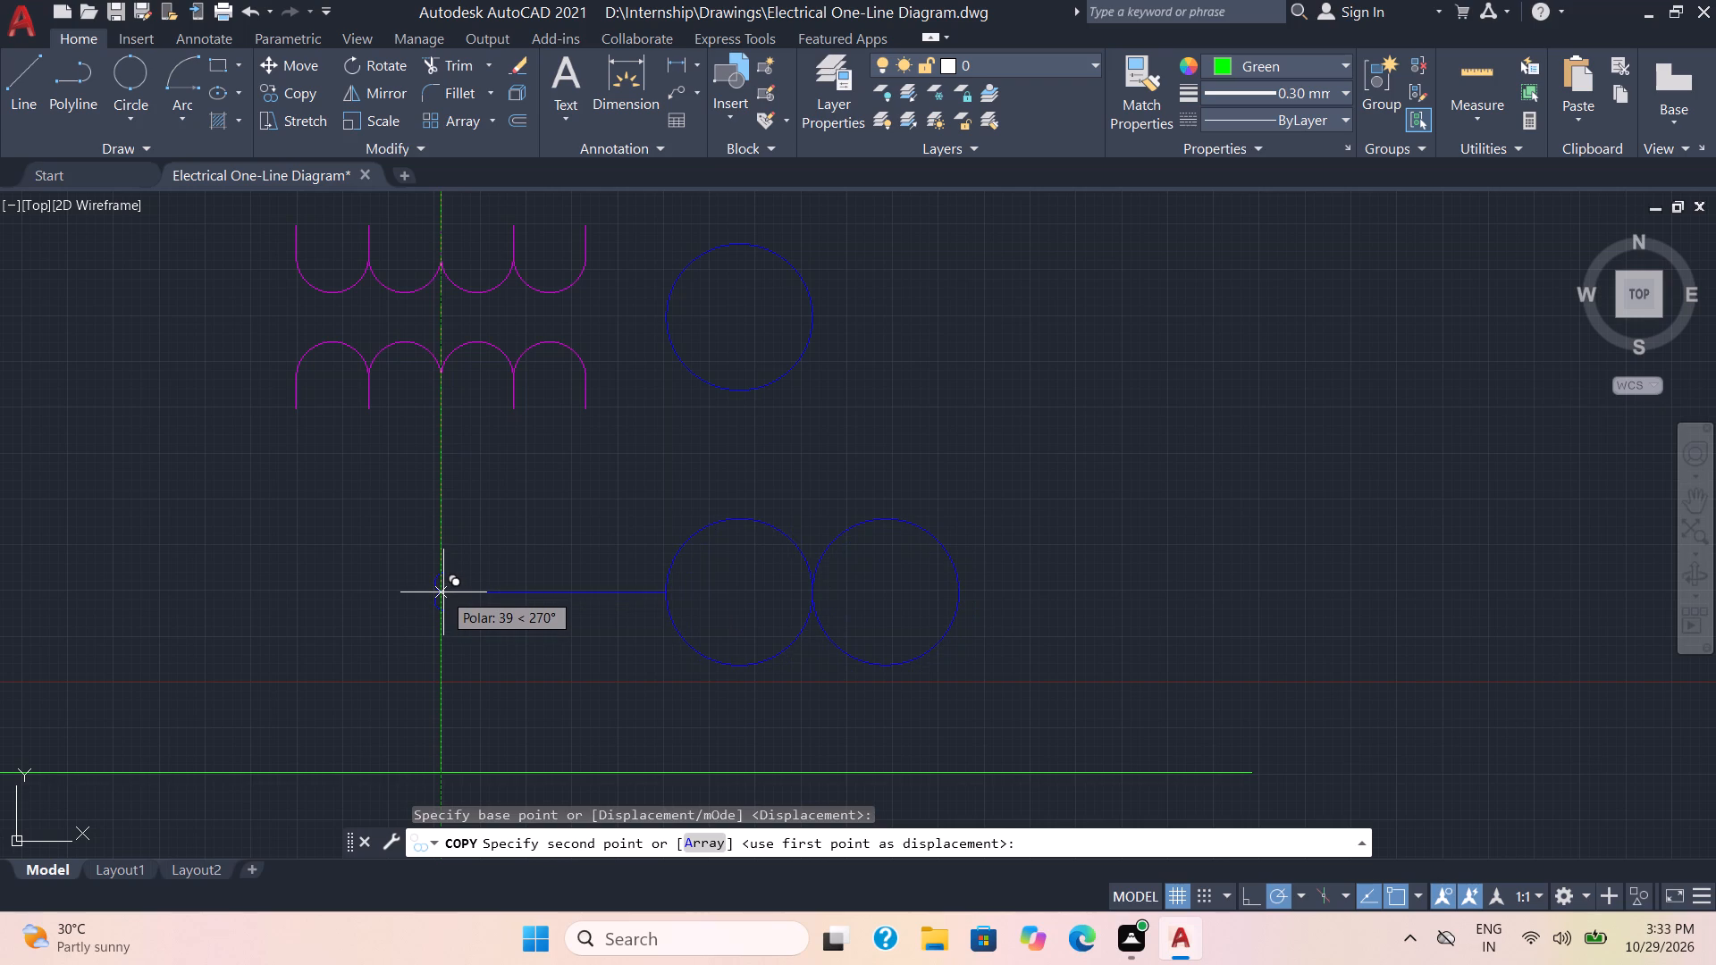
click(443, 592)
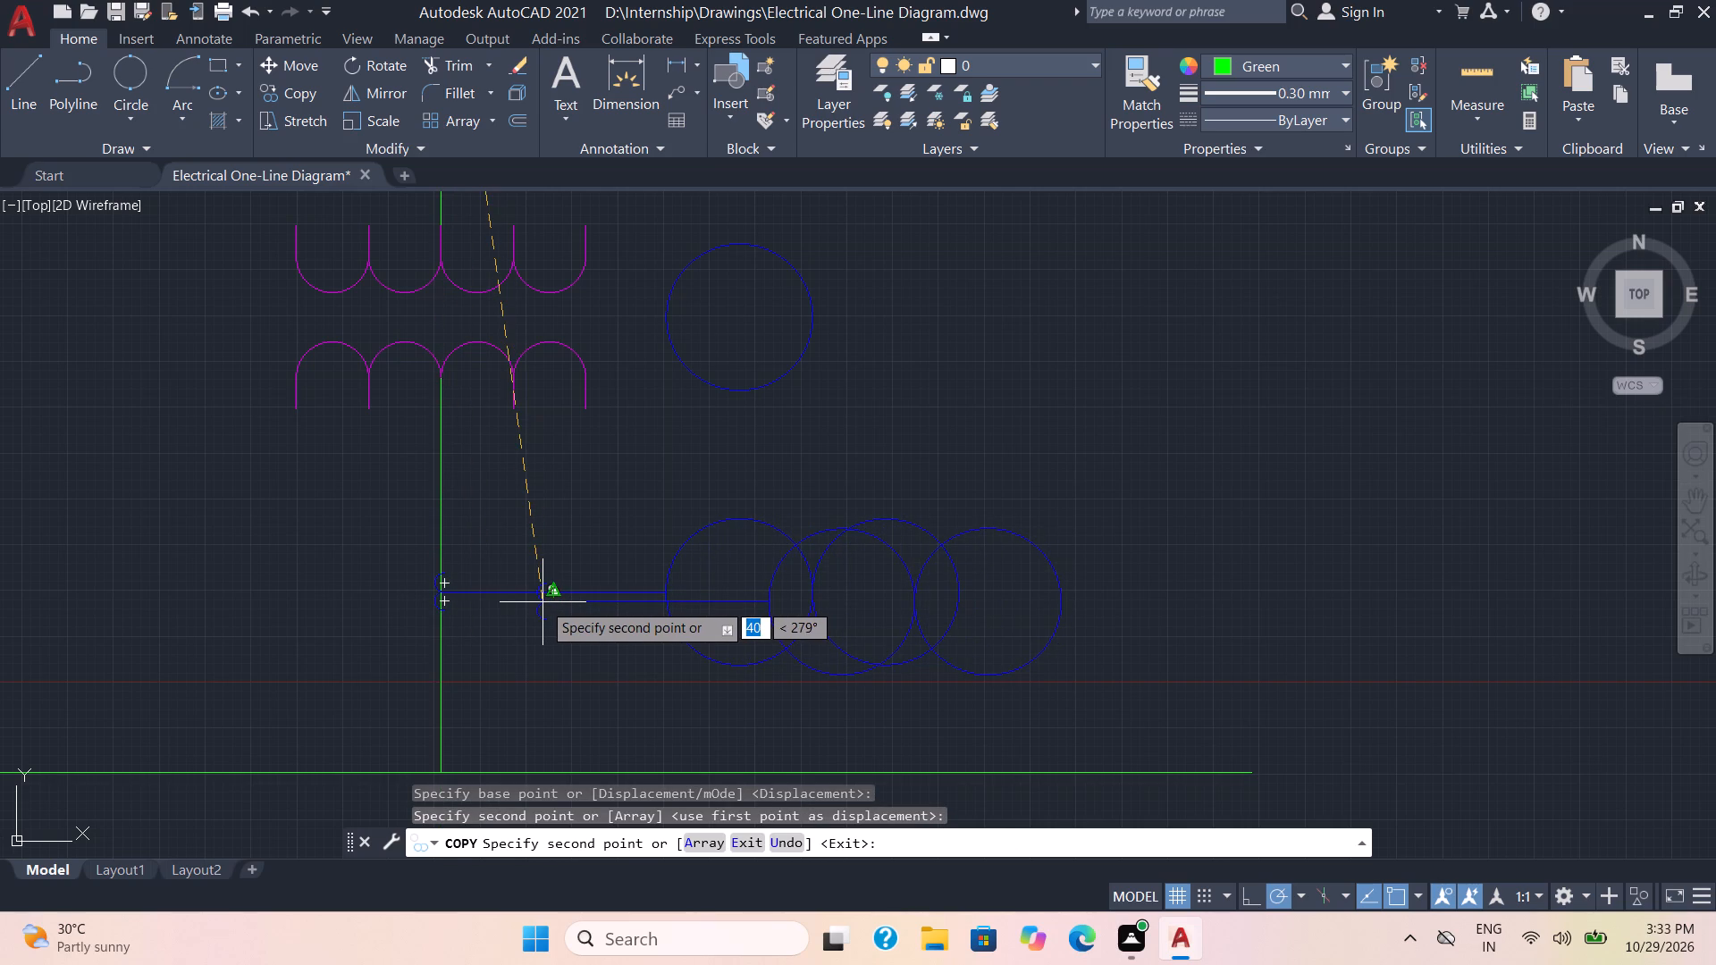
key(space)
Draw a red line from the magenta square's right side about 42 mm right, continuing straight down to the top of the isolated blue circle.
scroll(719, 599, down, 3)
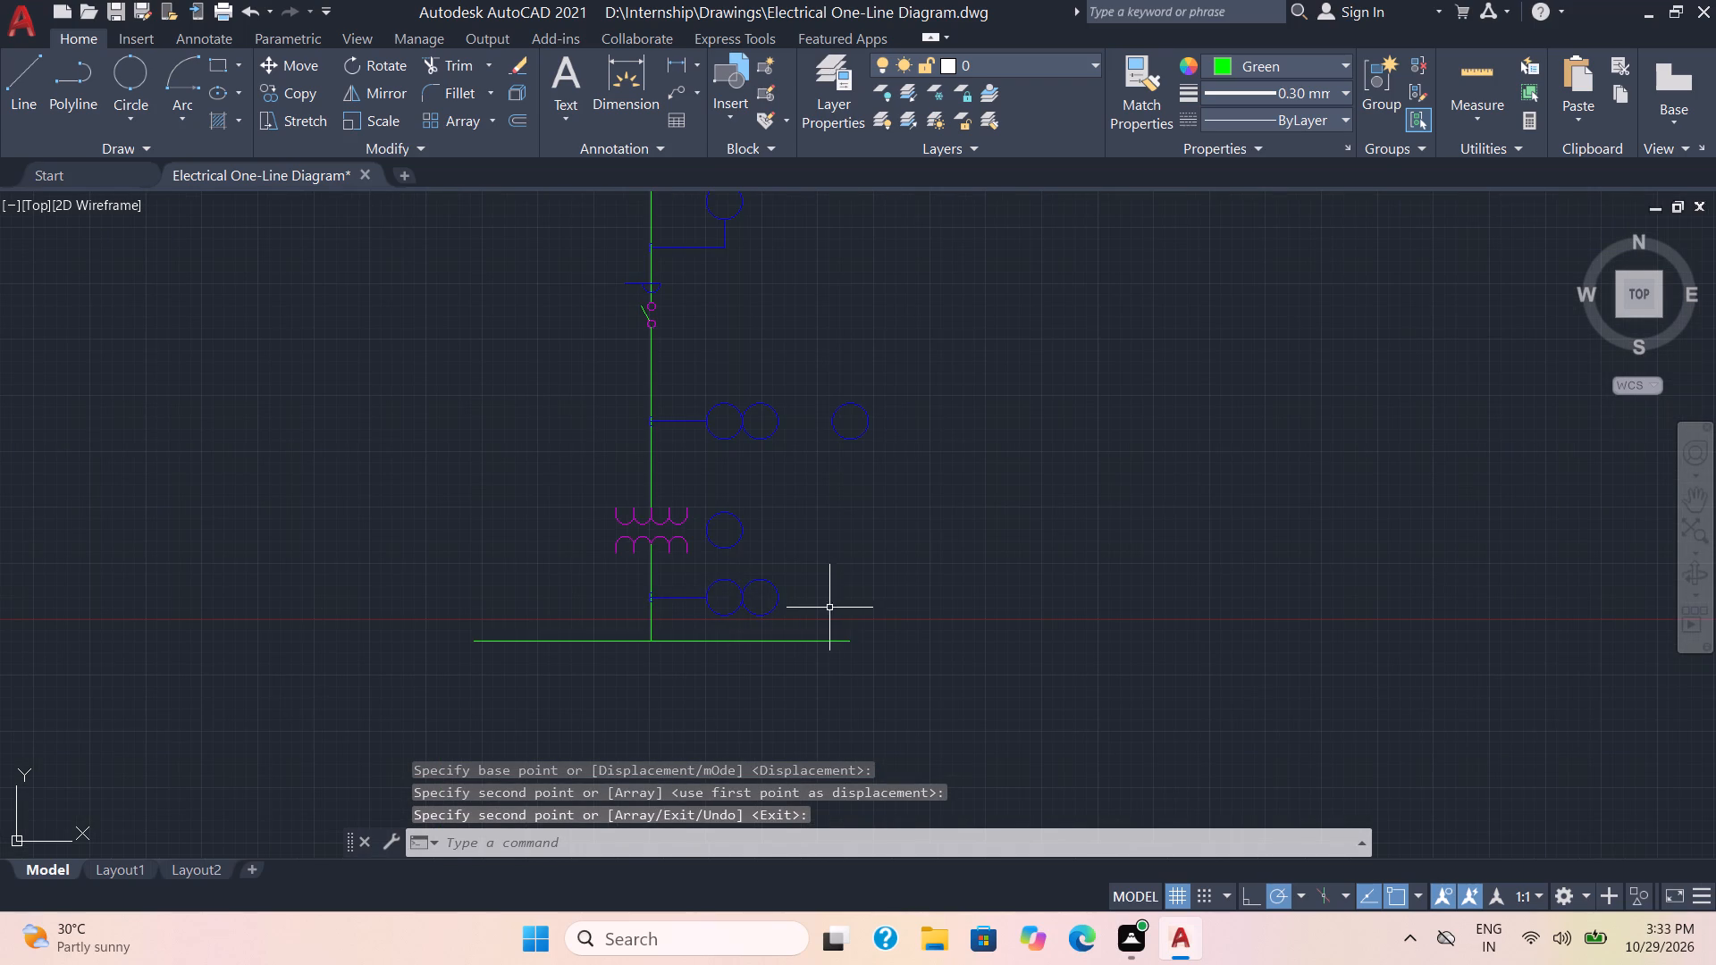
middle_drag(862, 577, 525, 625)
scroll(583, 649, down, 2)
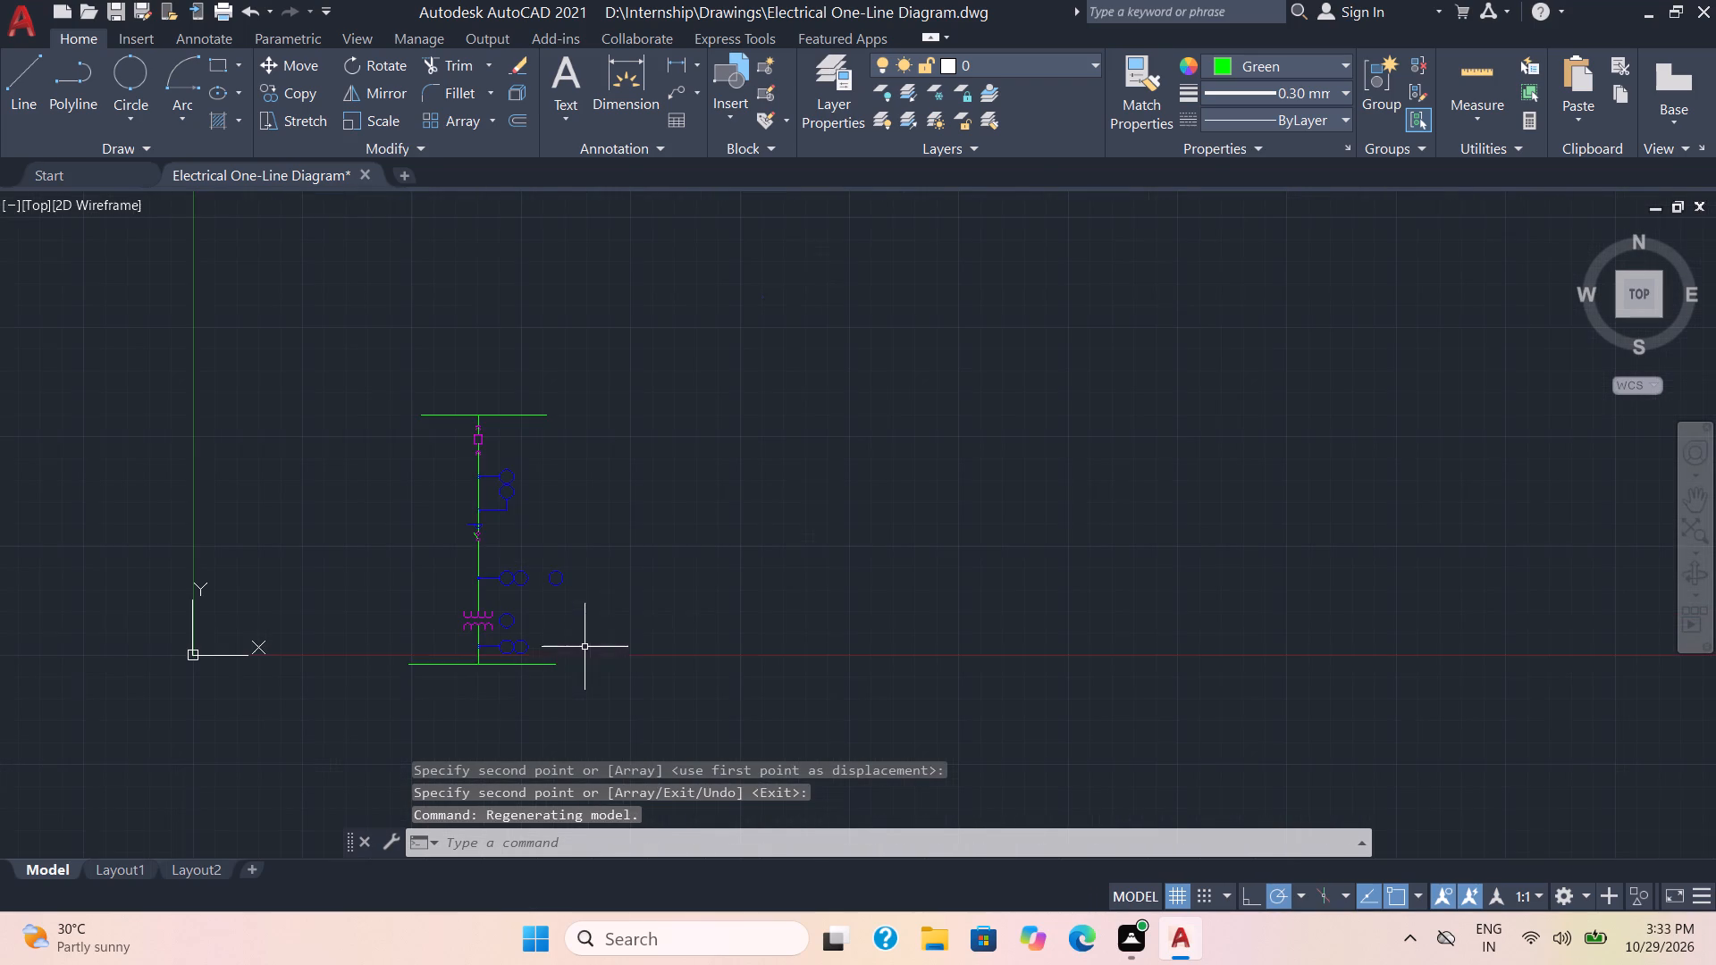
scroll(663, 602, up, 1)
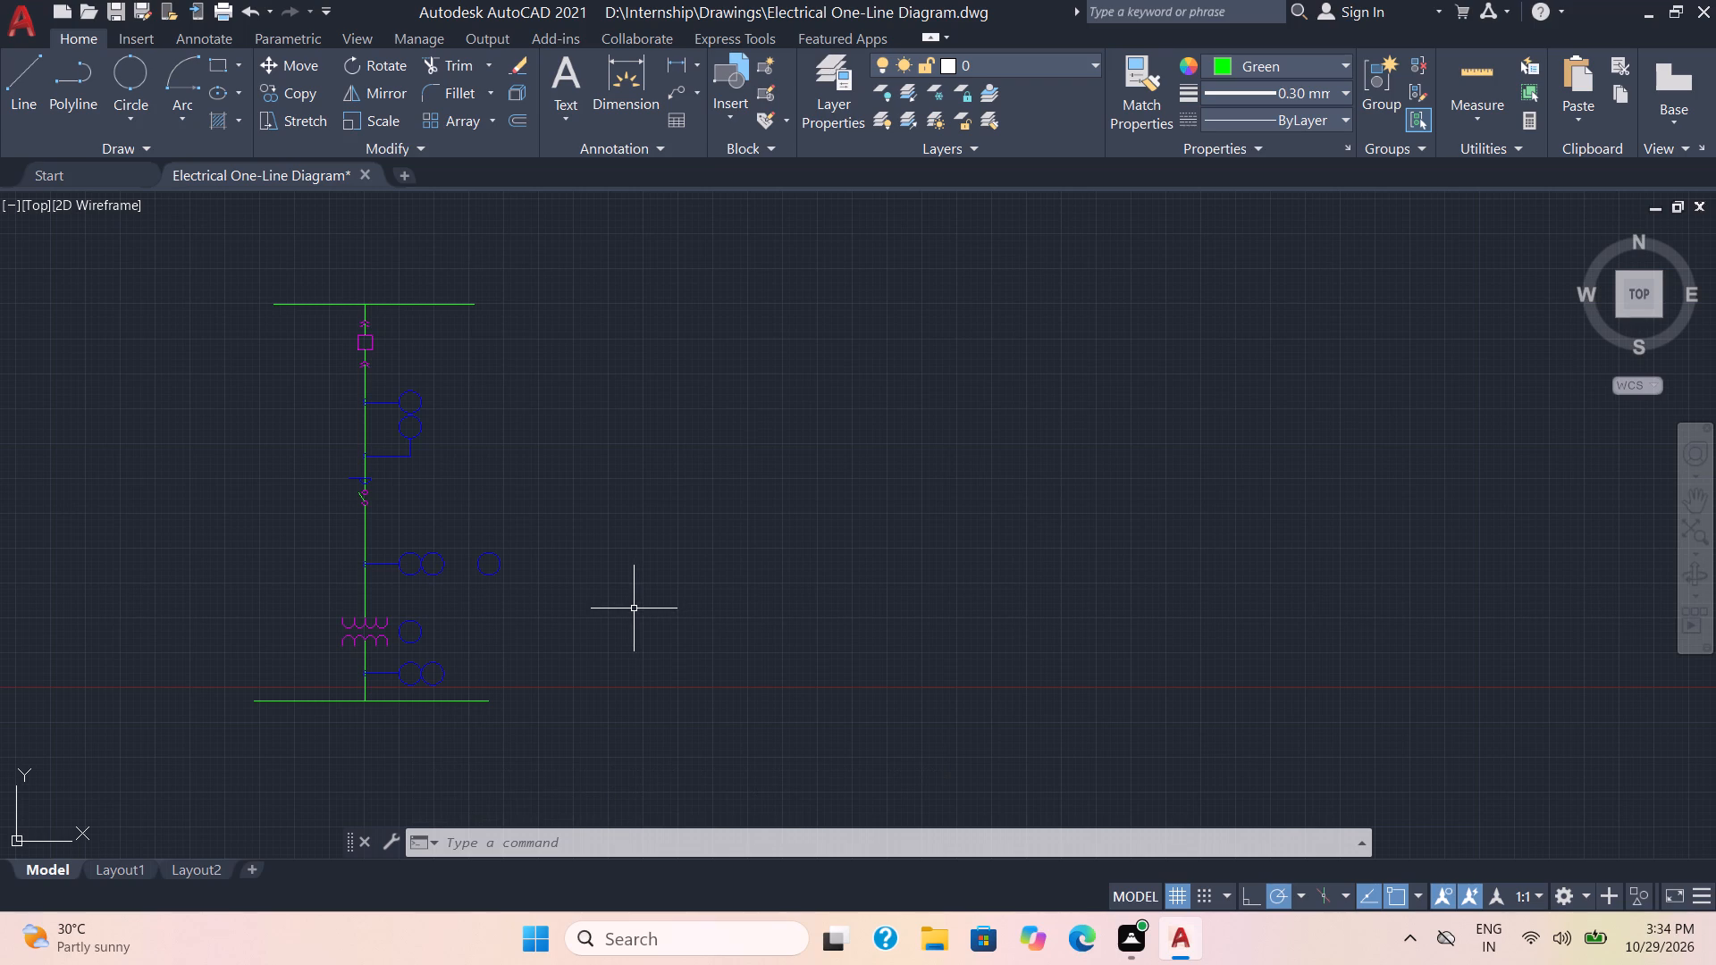
click(1323, 68)
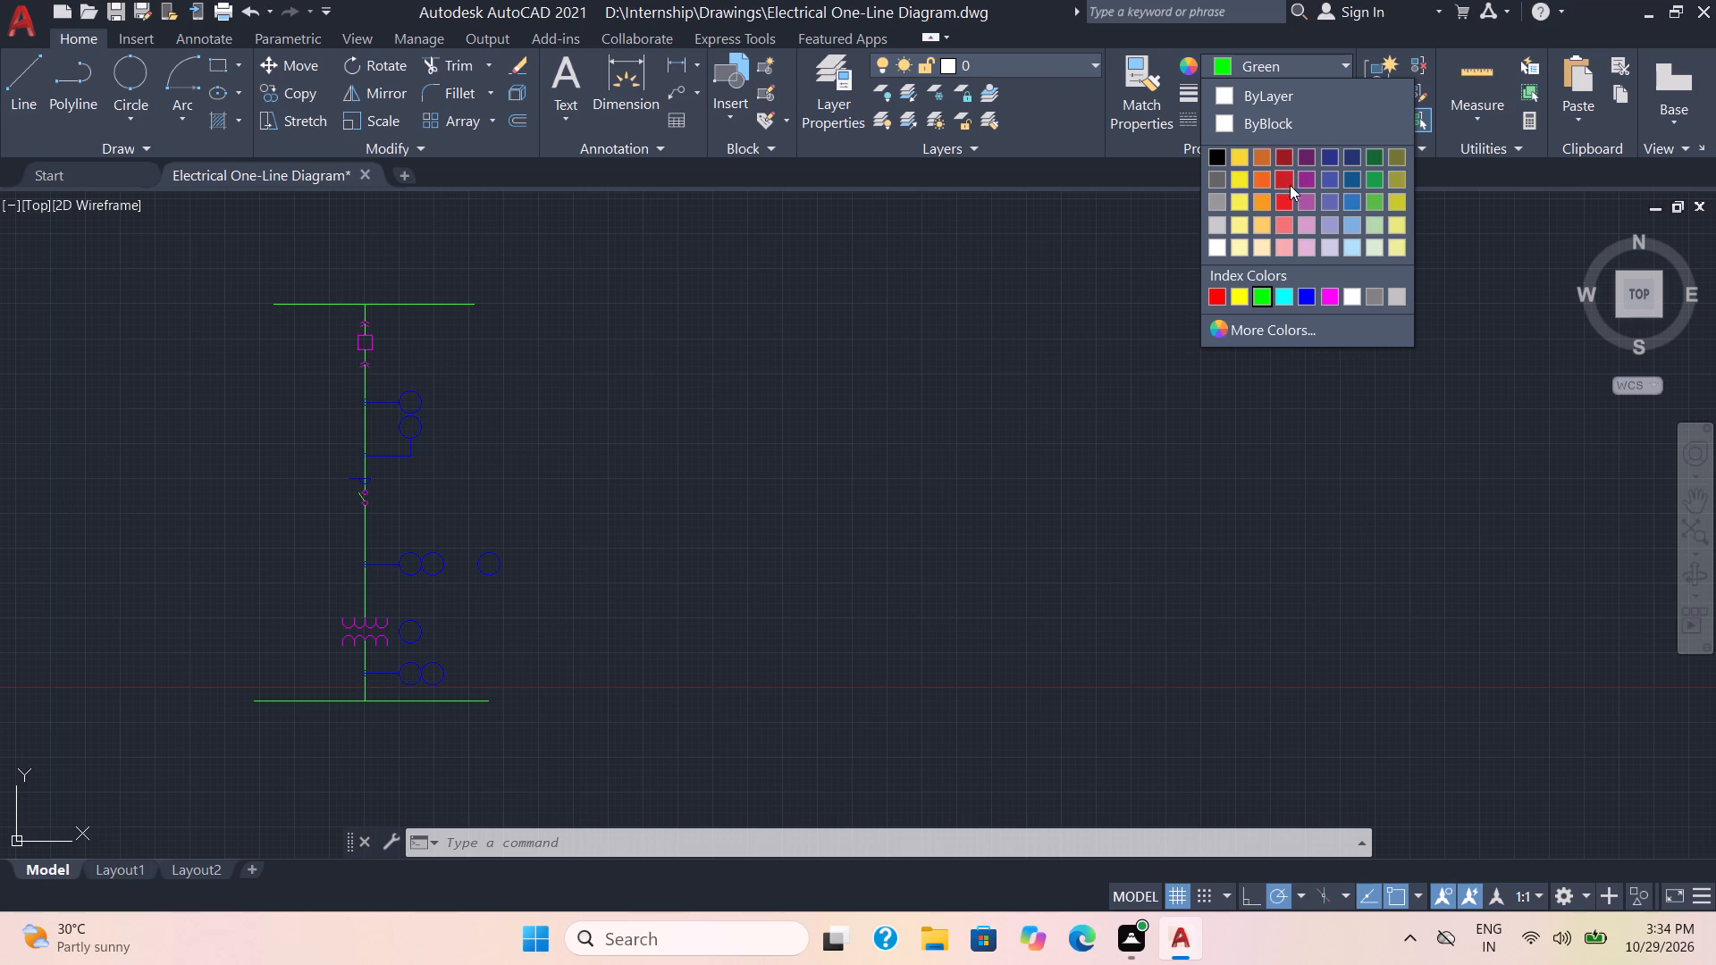
click(1220, 301)
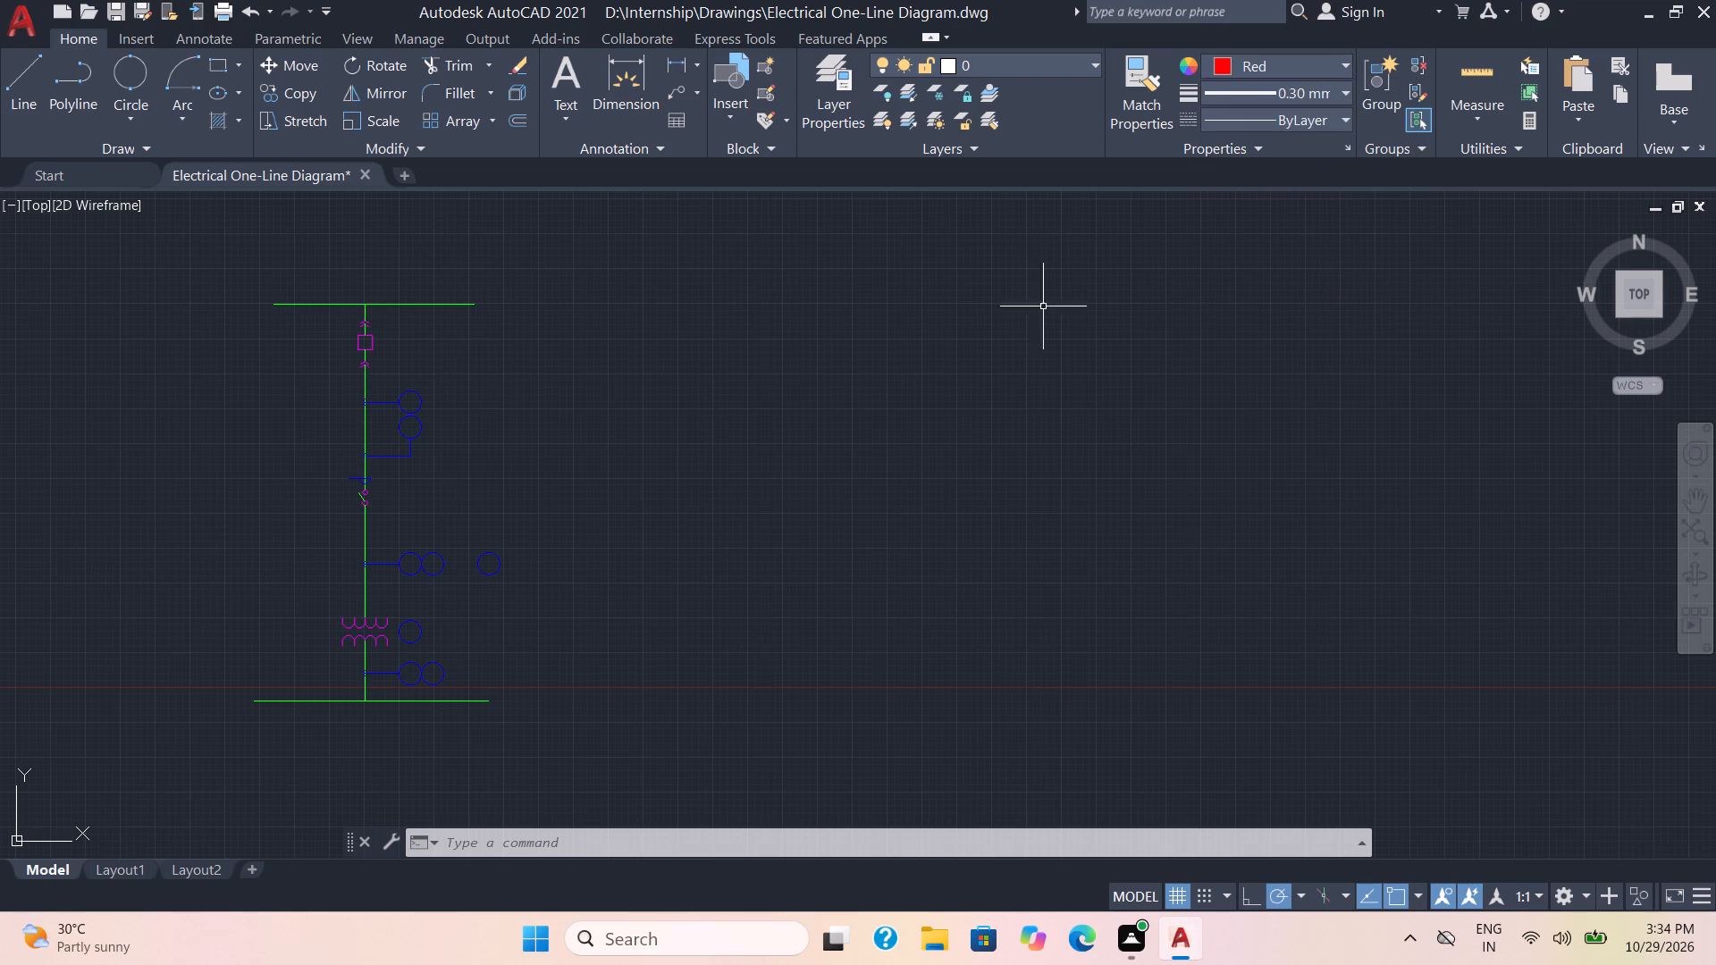
click(35, 92)
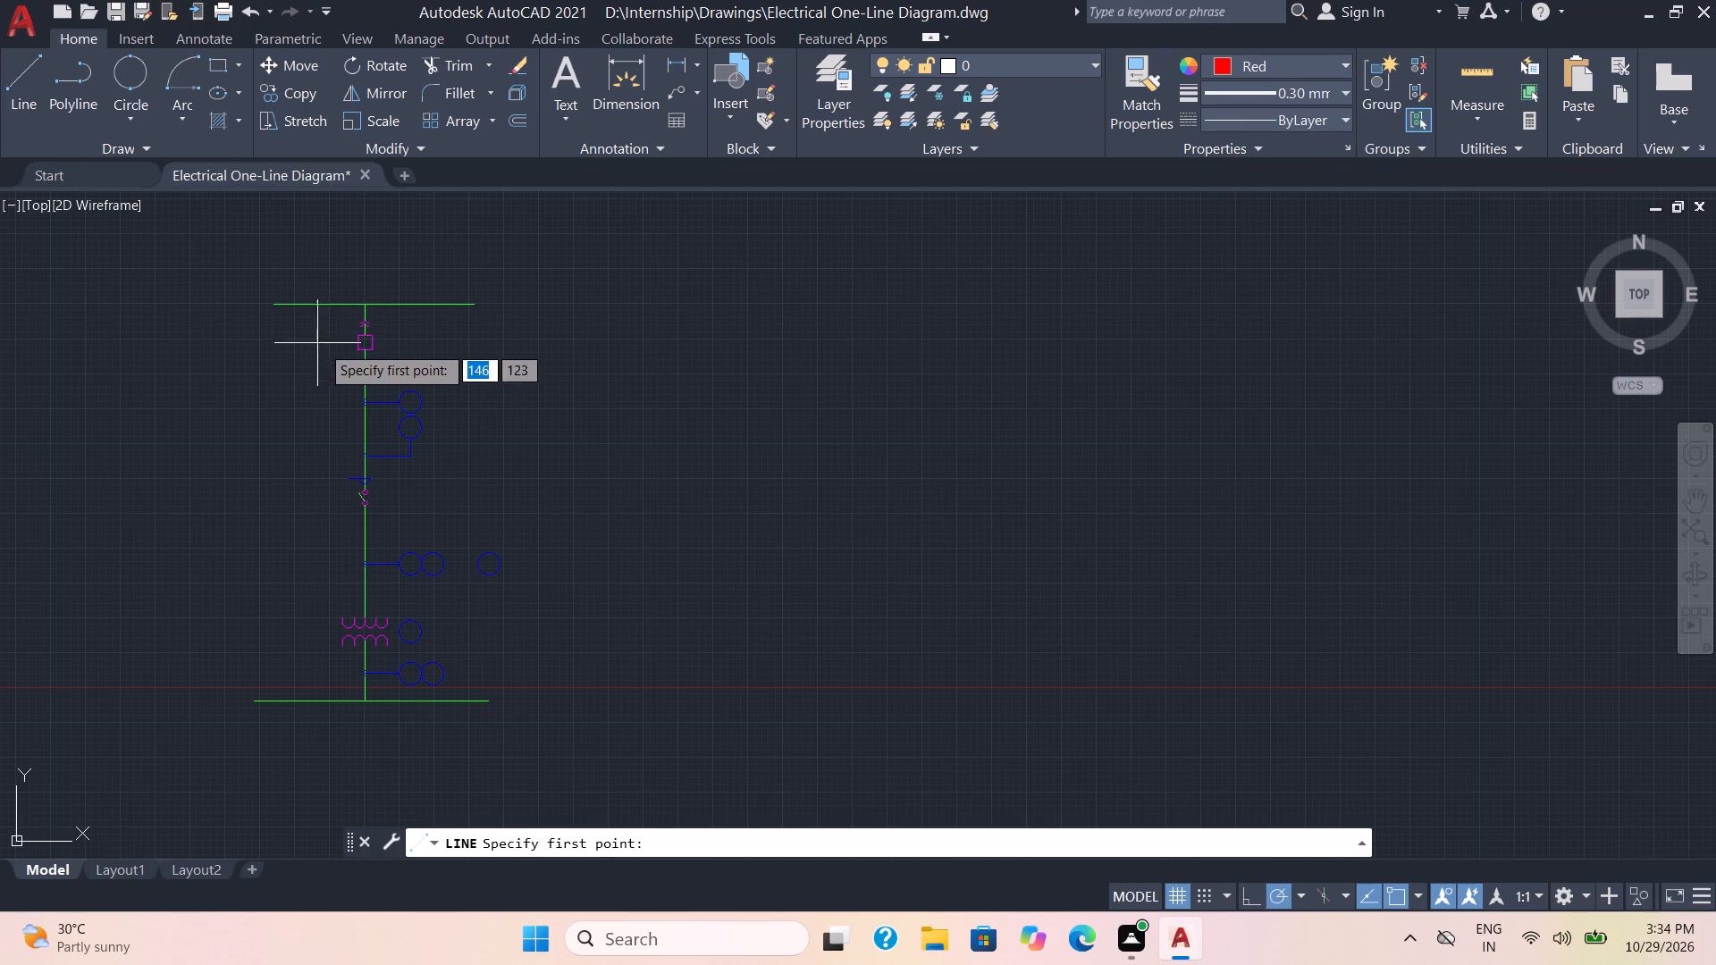
scroll(402, 383, up, 1)
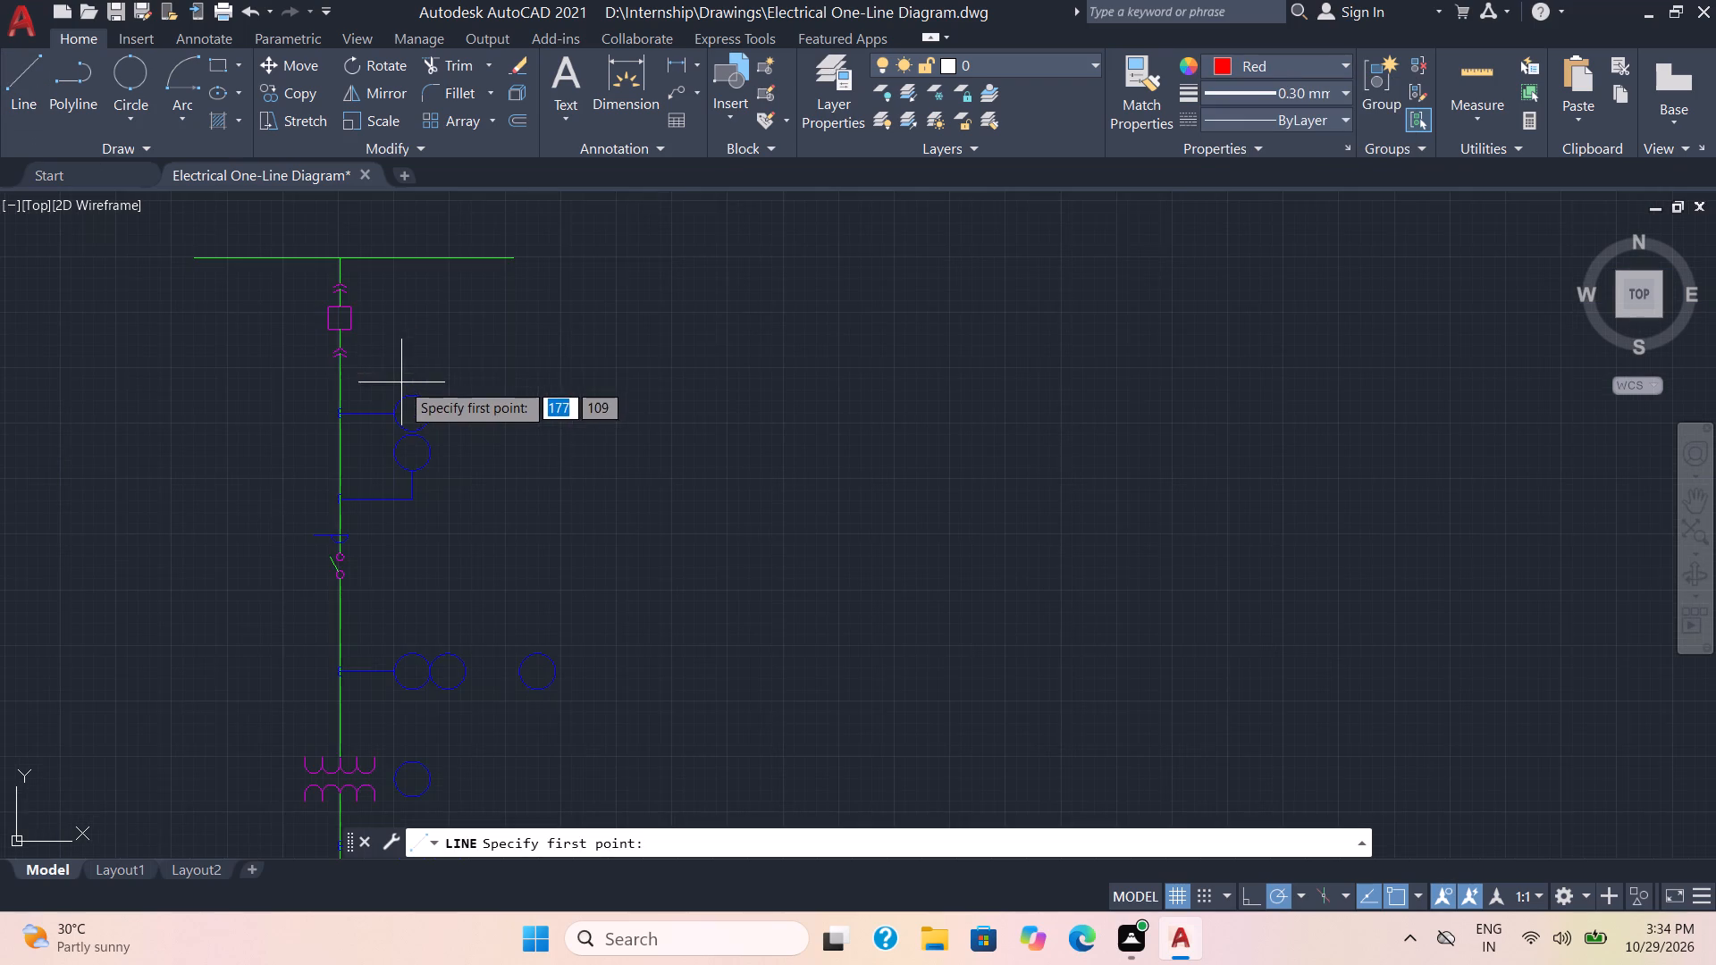
scroll(360, 326, up, 2)
click(326, 304)
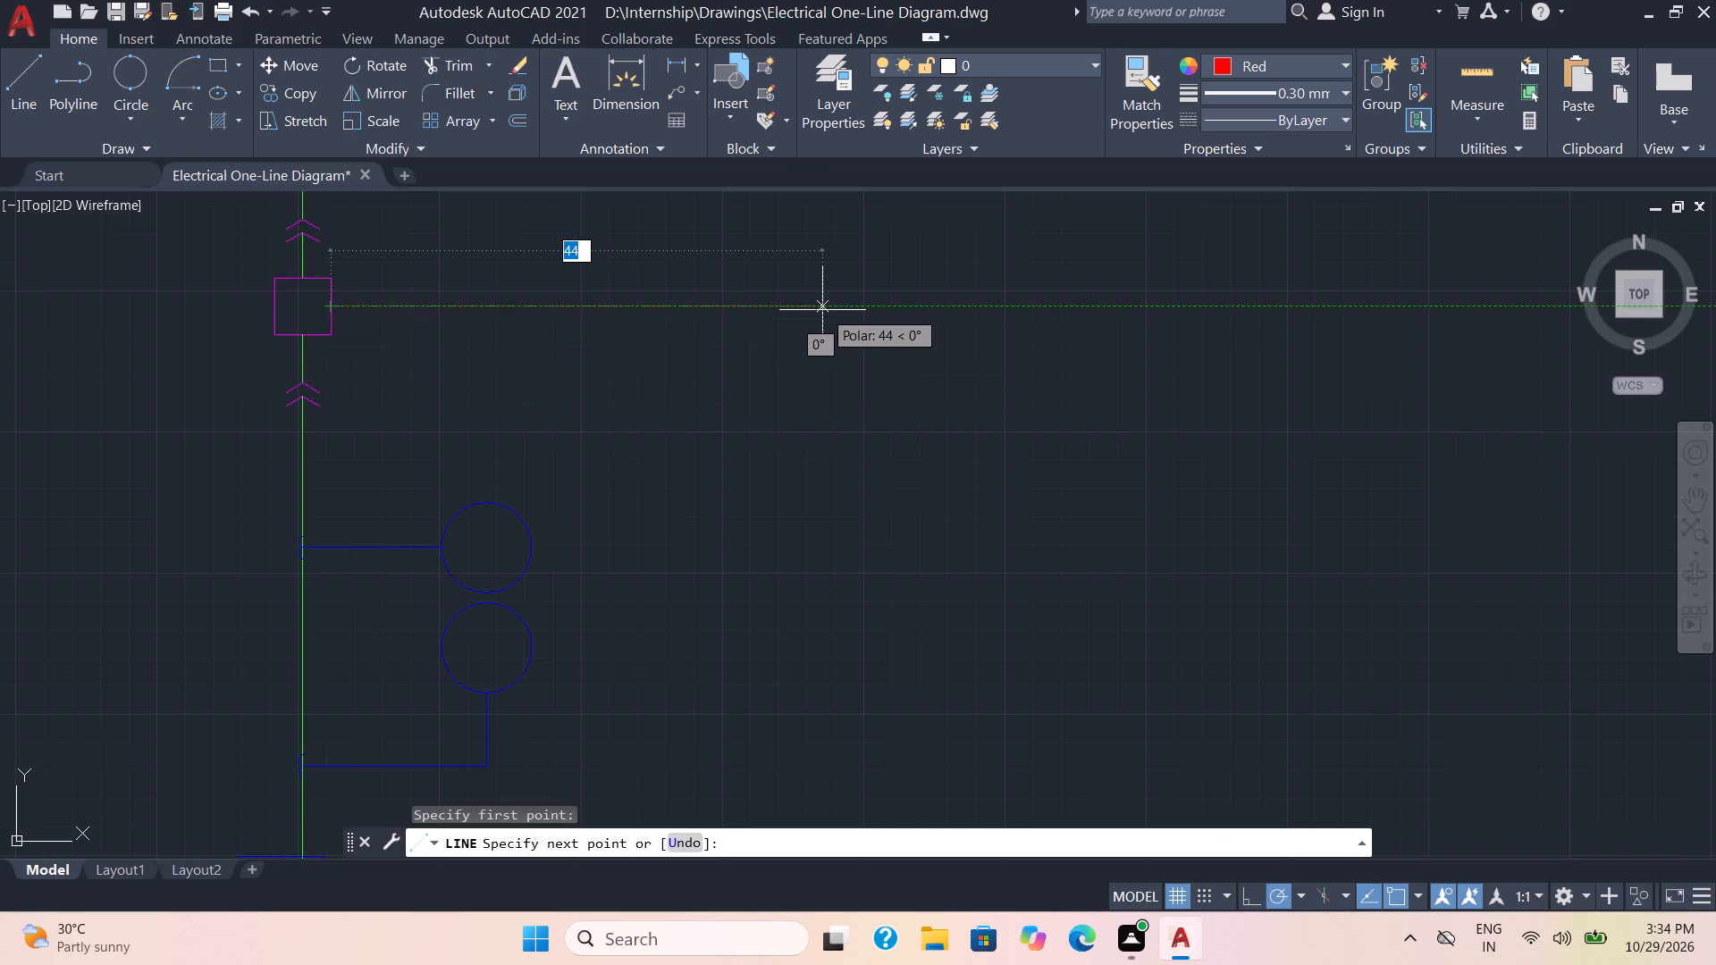
scroll(825, 310, down, 2)
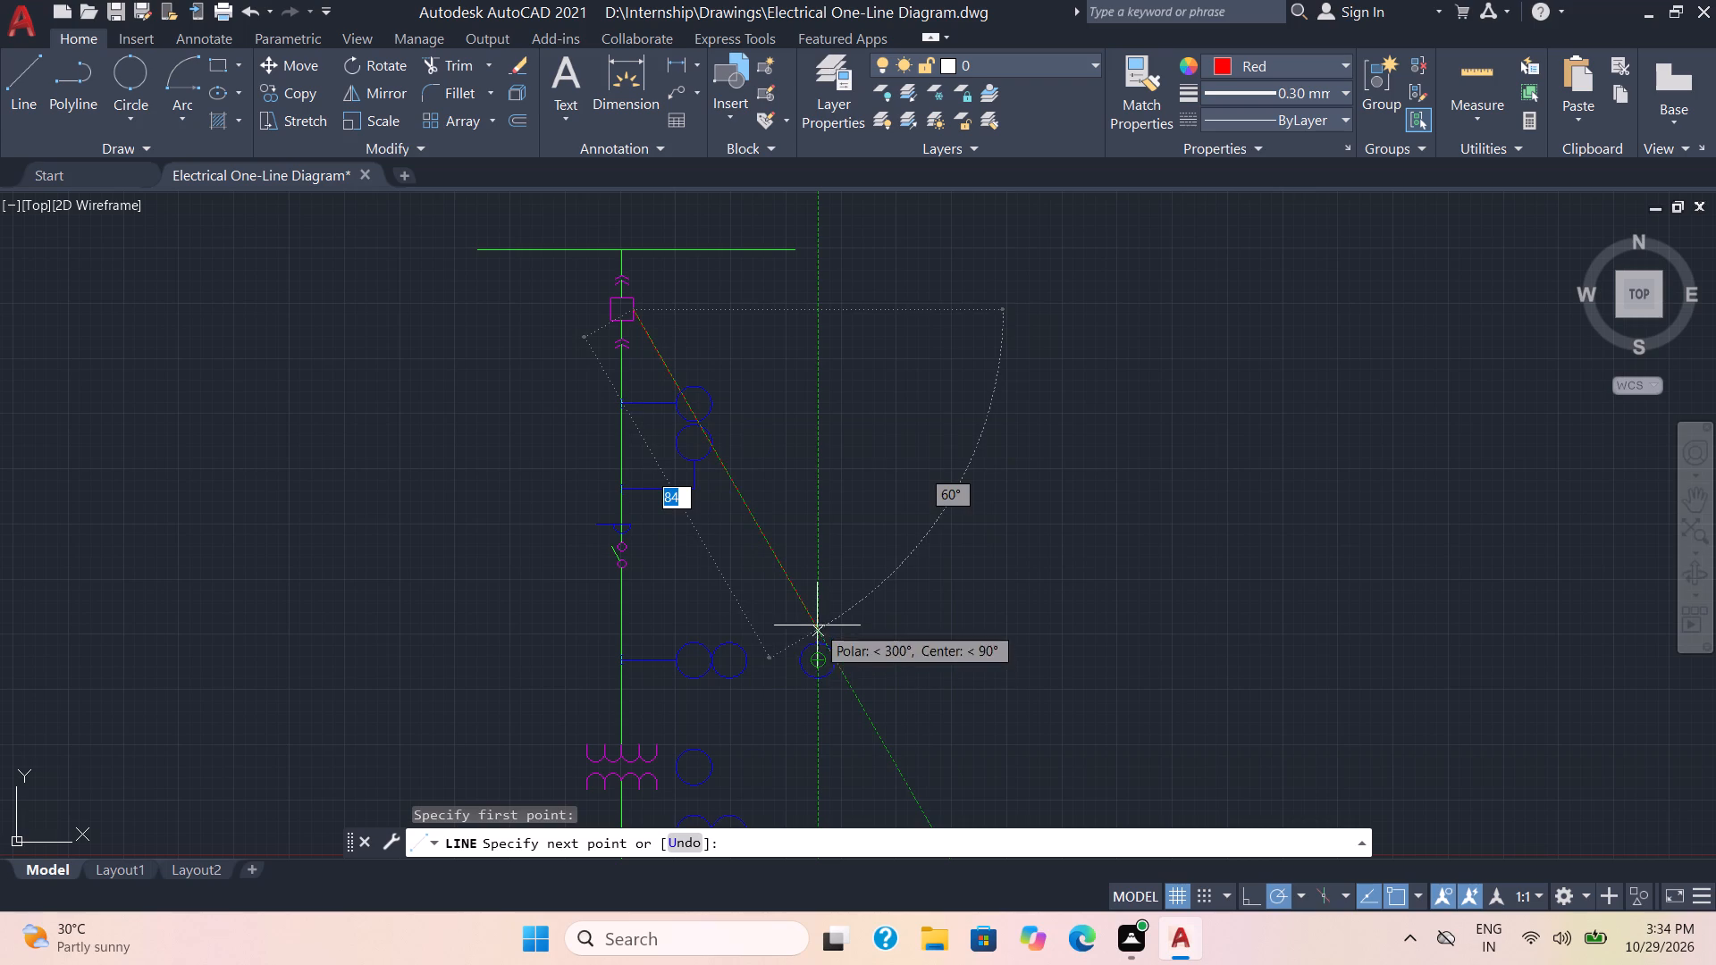
click(818, 310)
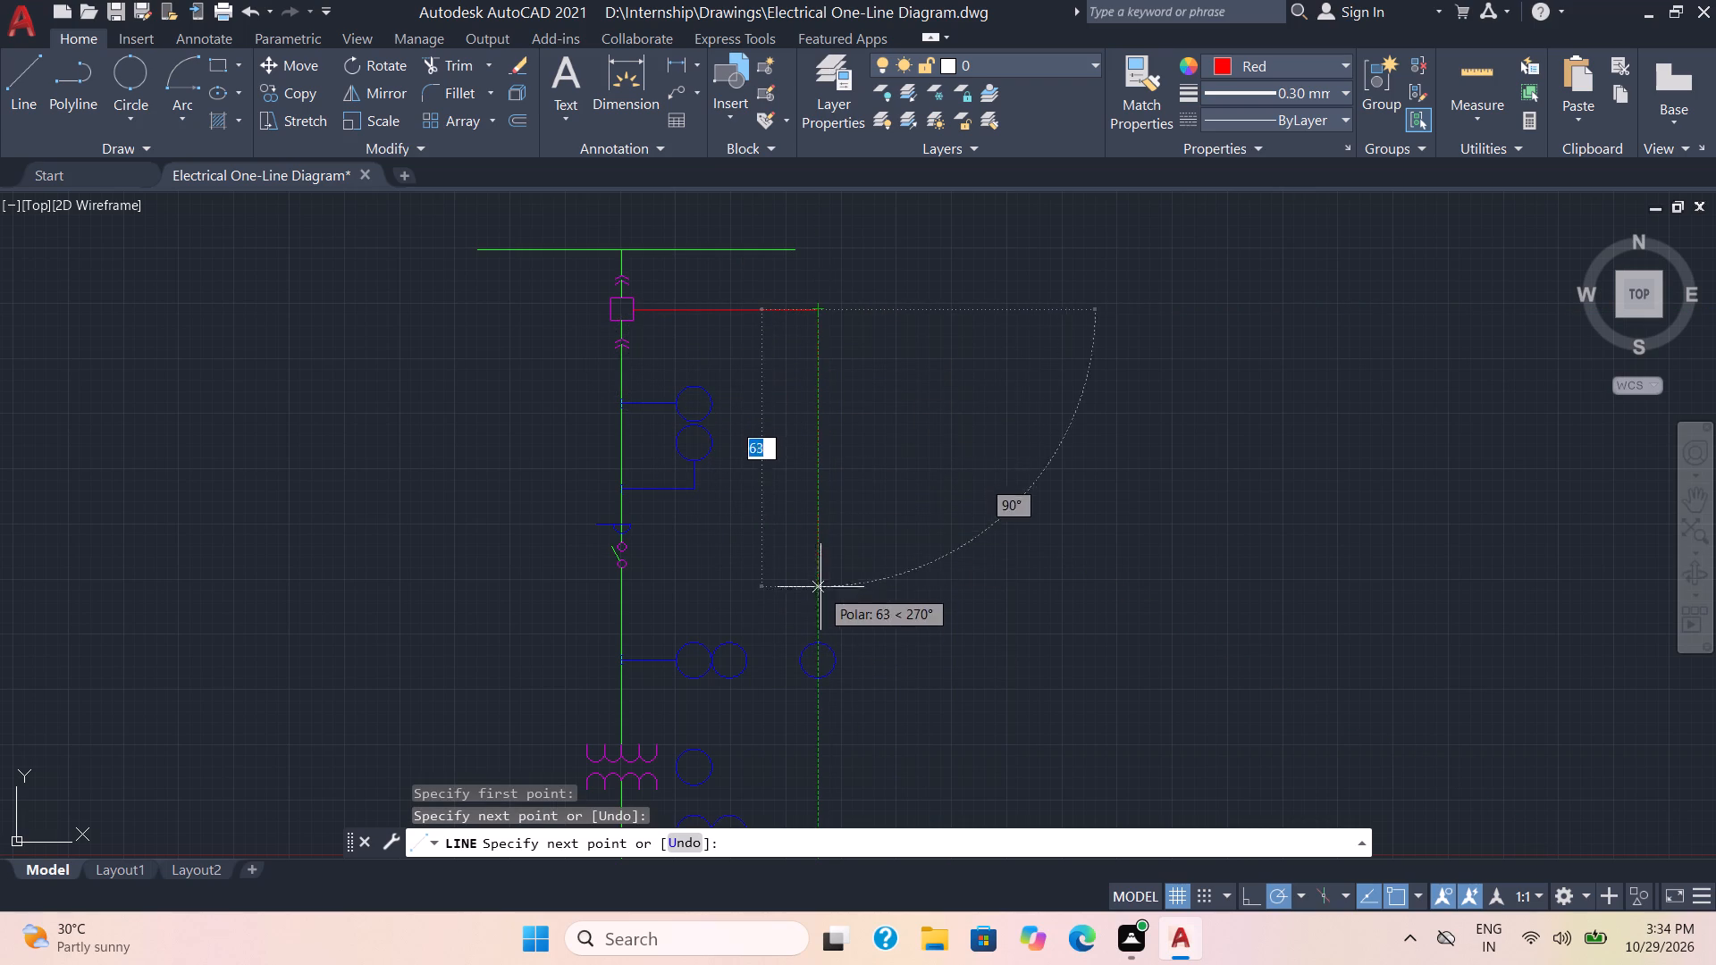
click(822, 640)
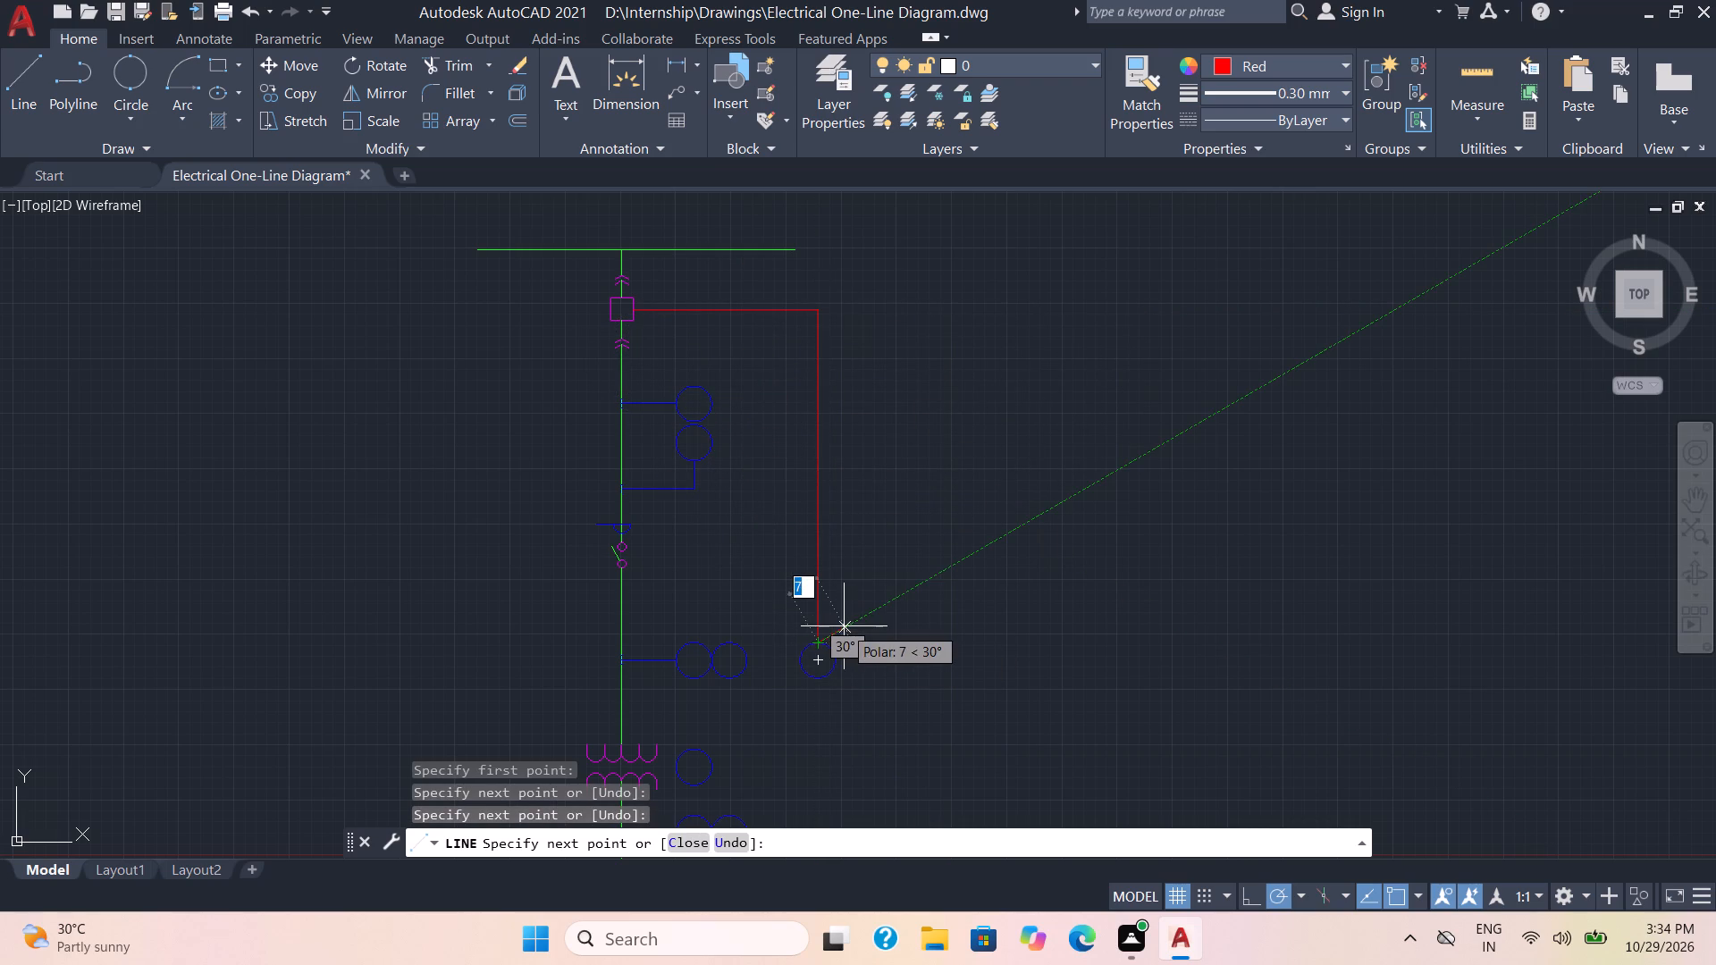
key(space)
Draw a red vertical line from the top of the uppermost blue circle up to the red horizontal line.
key(space)
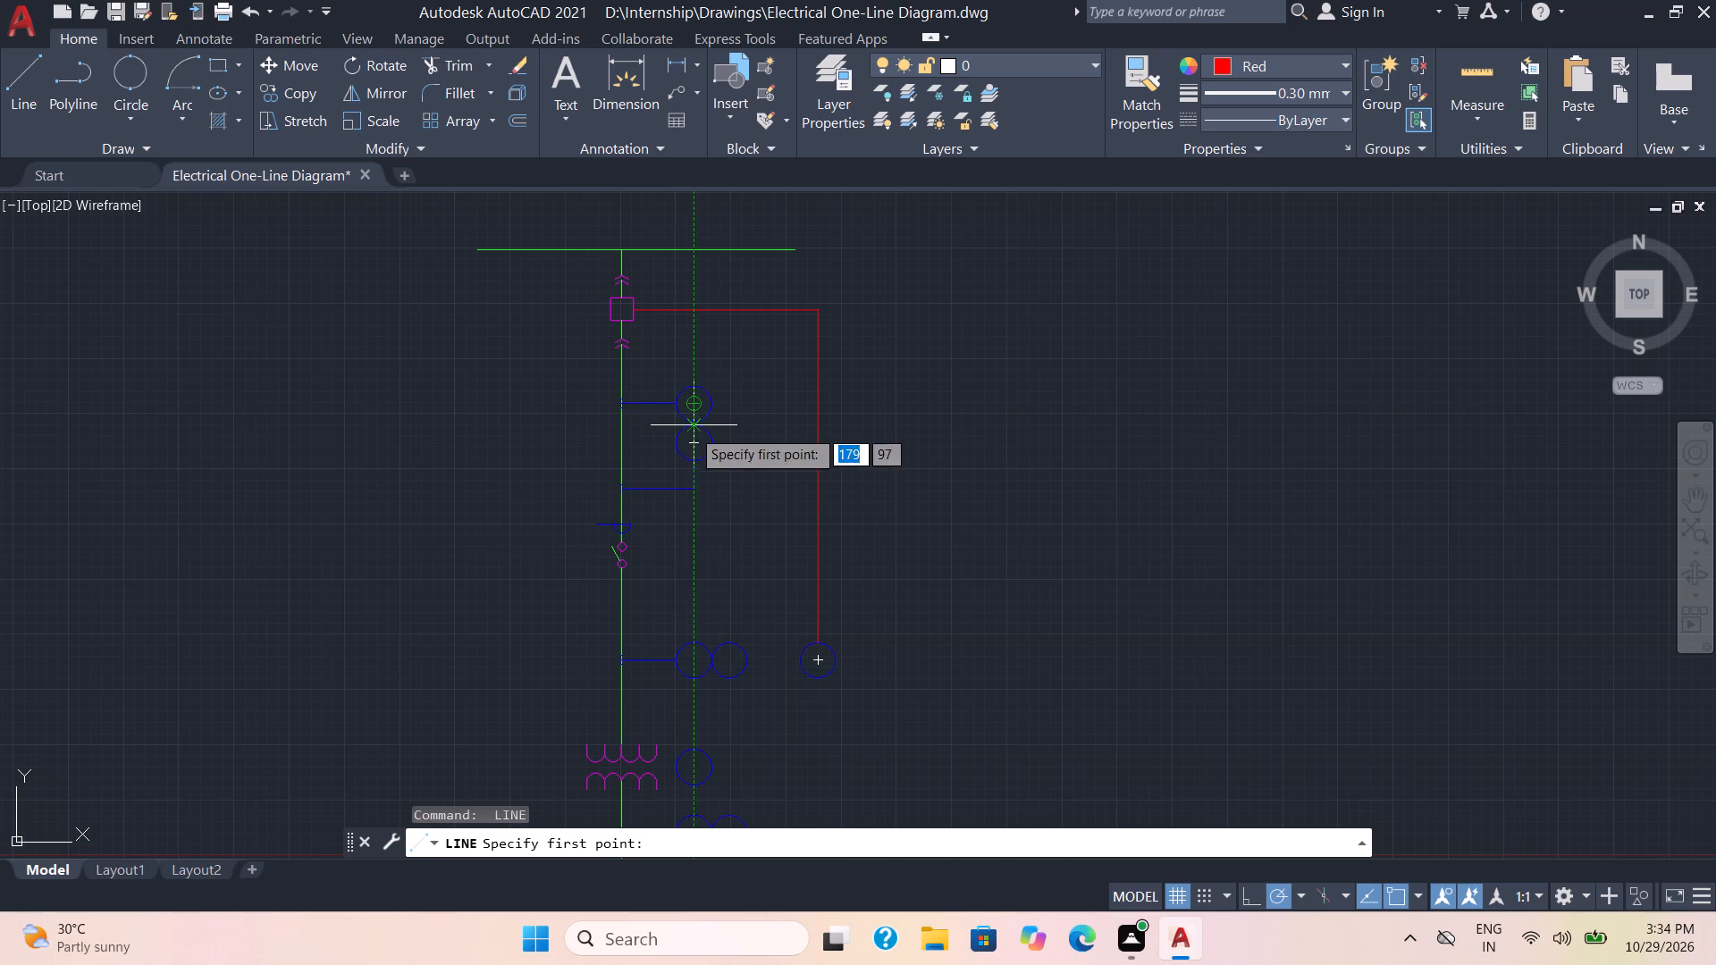
scroll(695, 399, up, 1)
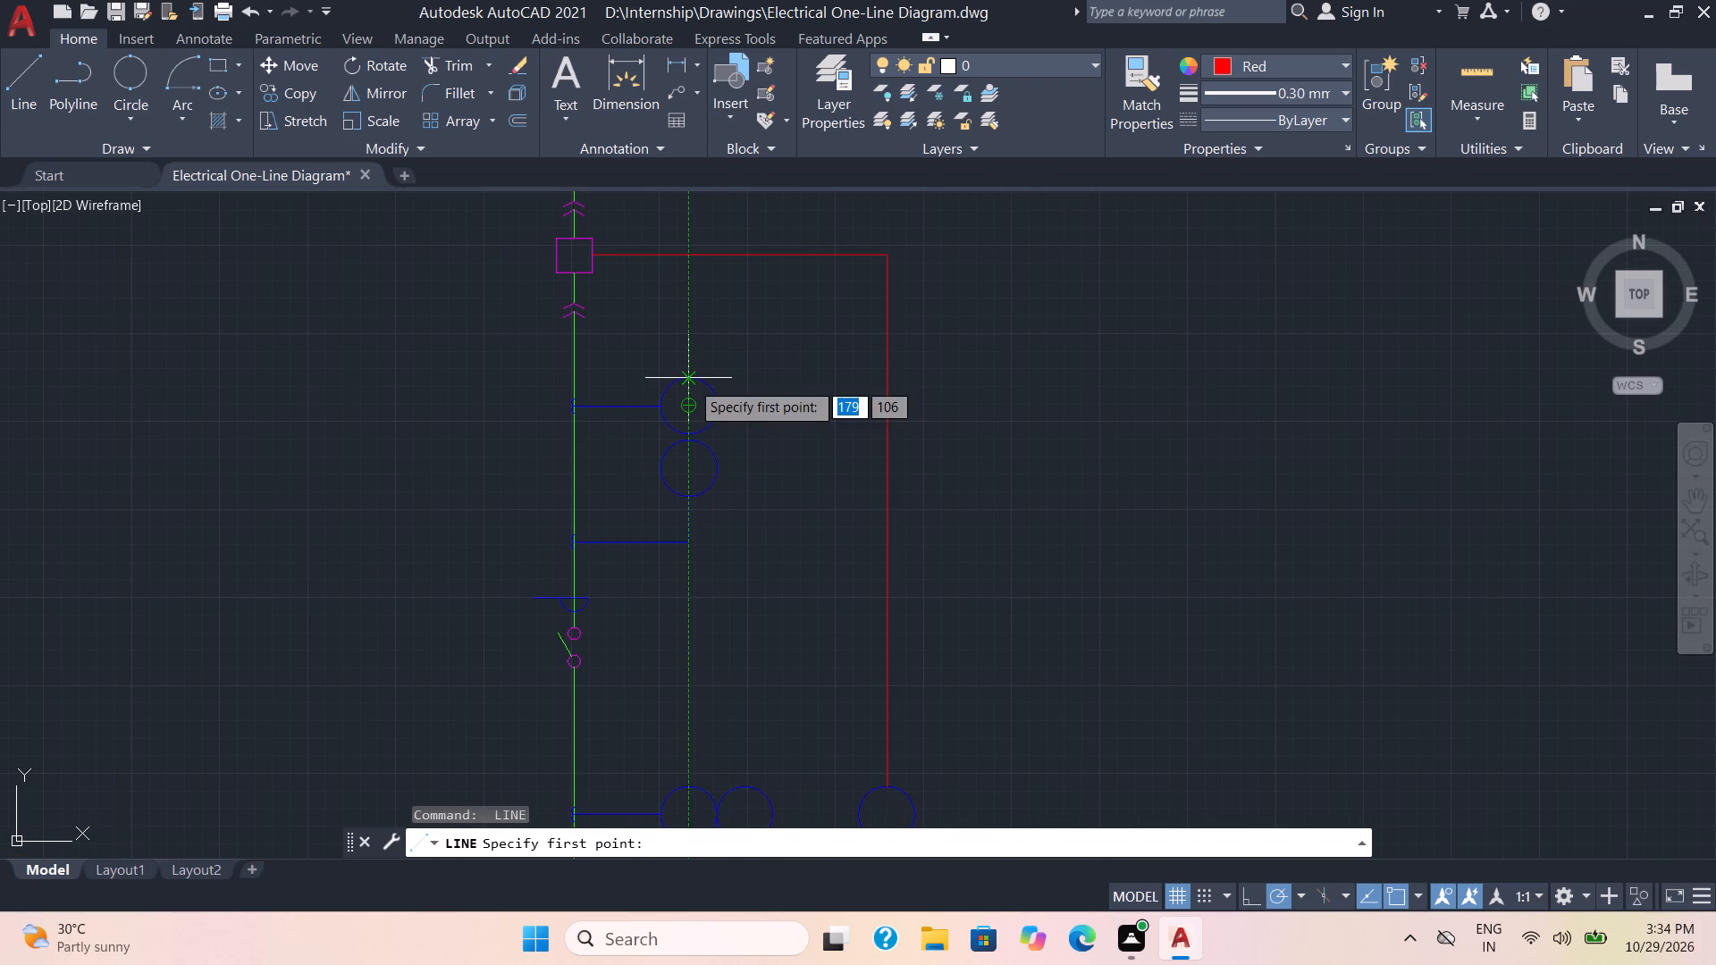
click(691, 382)
click(686, 257)
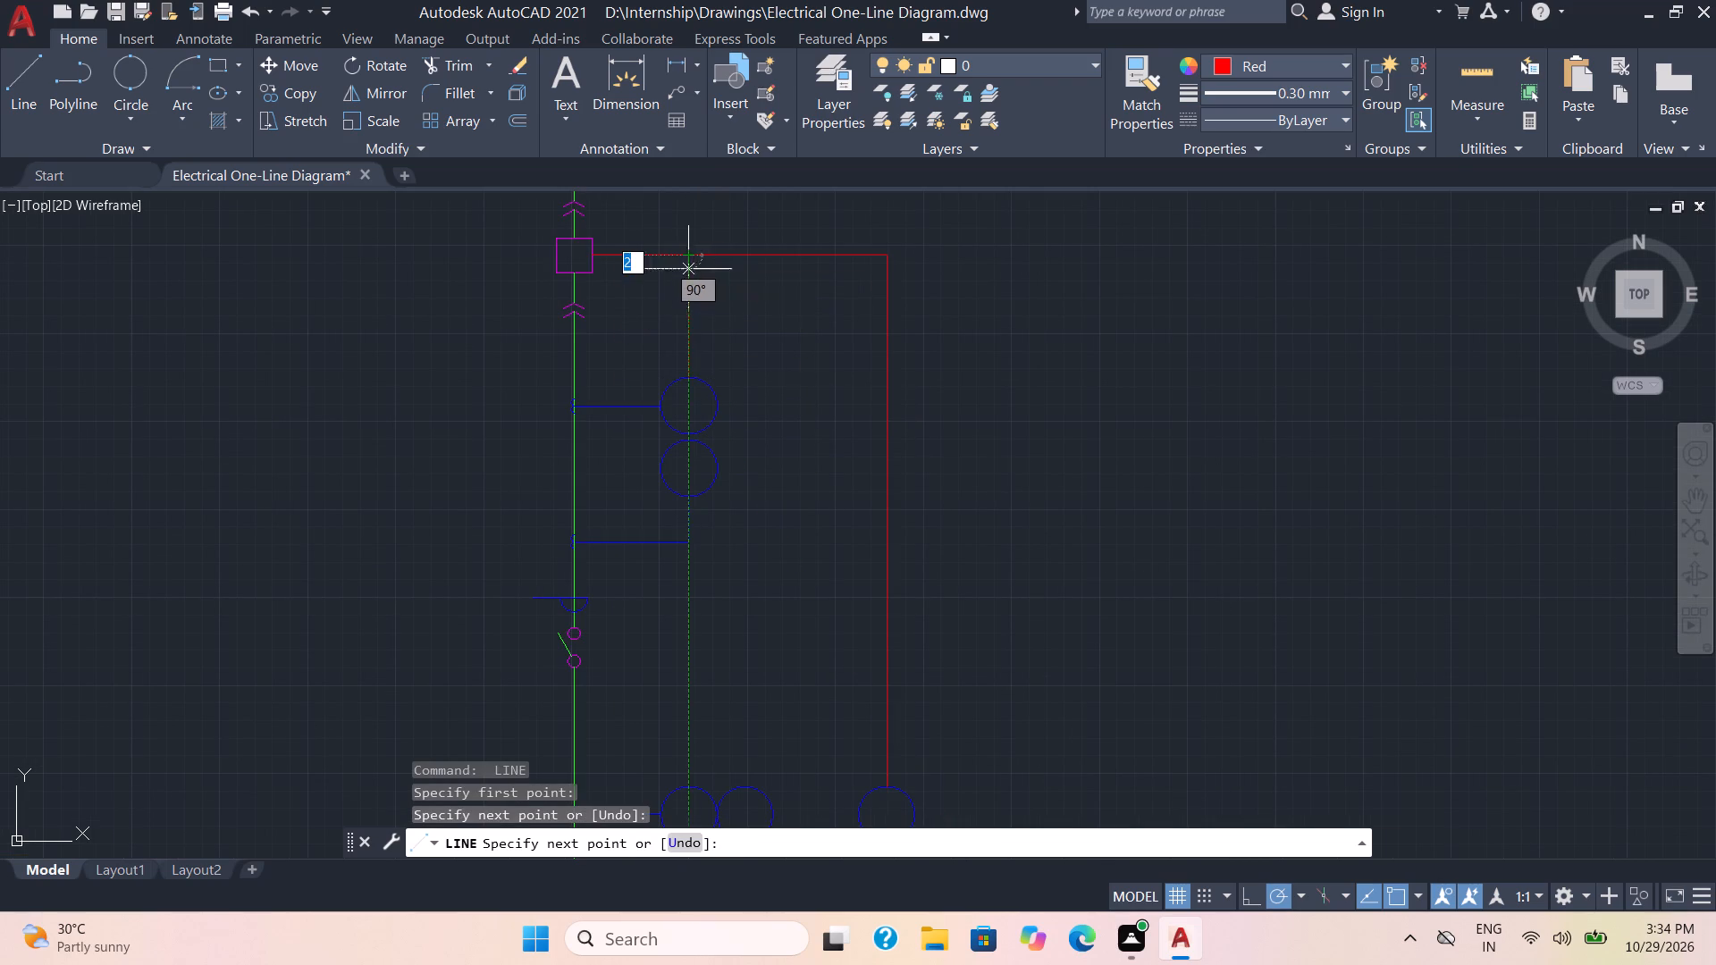
key(space)
Draw a red horizontal line joining the right side of the tangent circle pair above the windings to the isolated circle's left side.
key(space)
scroll(786, 518, down, 2)
middle_drag(784, 664, 783, 661)
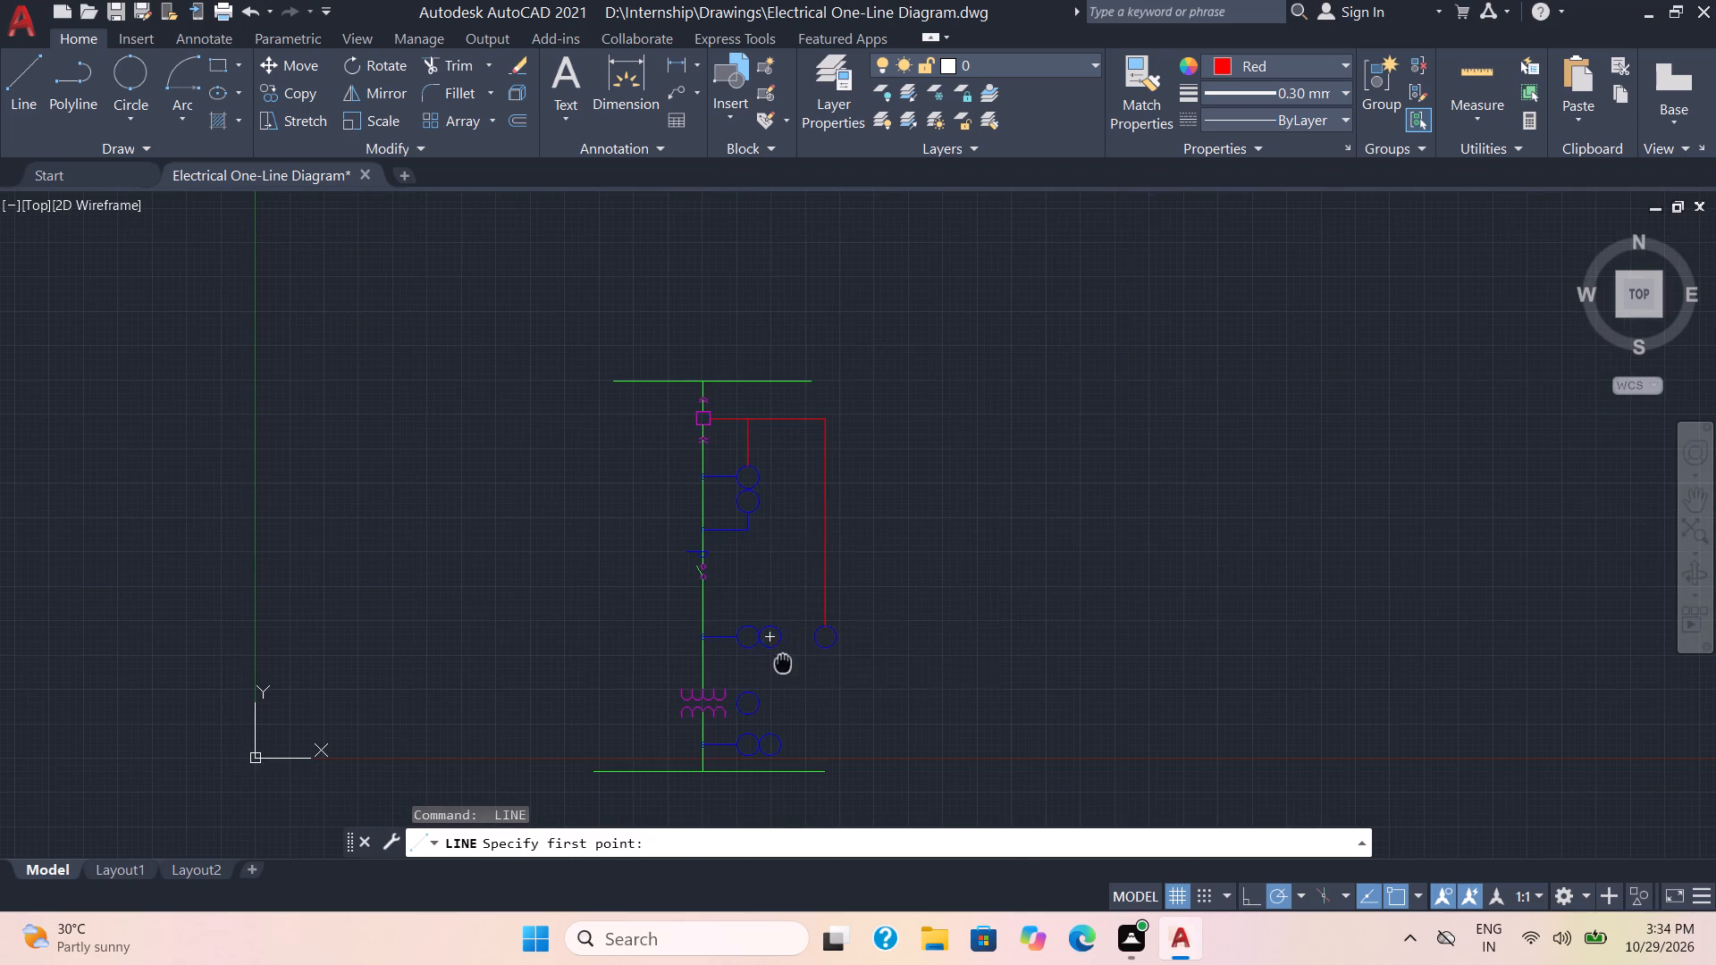
middle_drag(783, 661, 760, 486)
scroll(759, 494, up, 2)
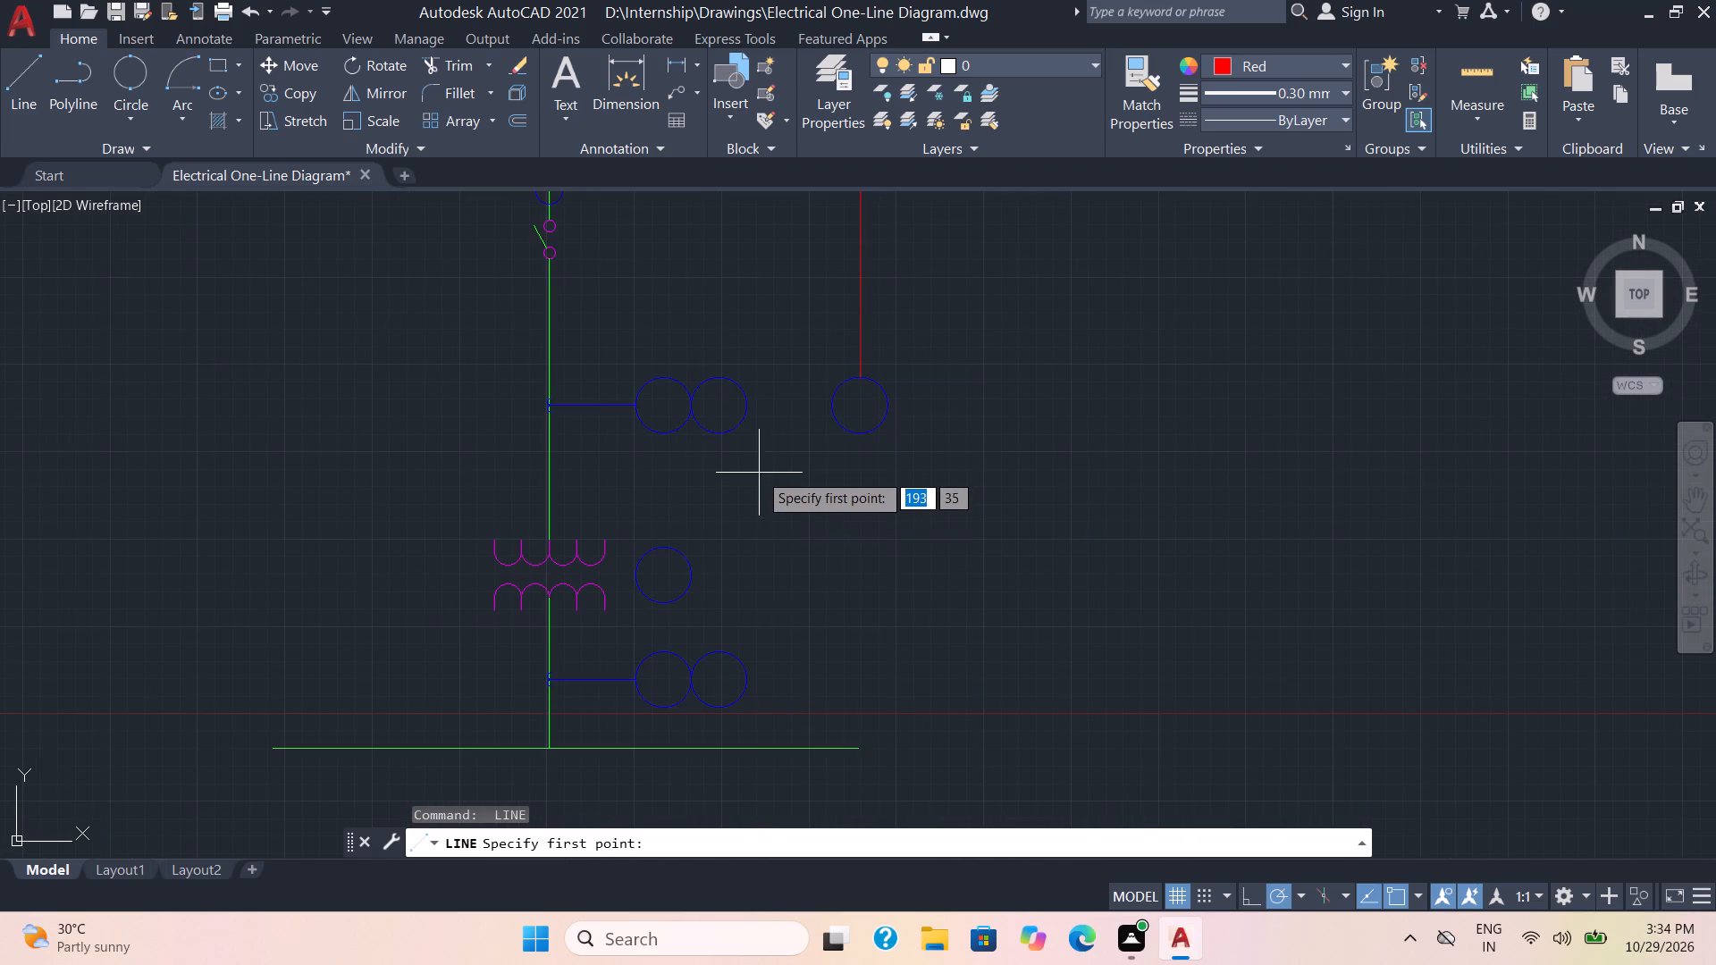
click(747, 407)
click(829, 407)
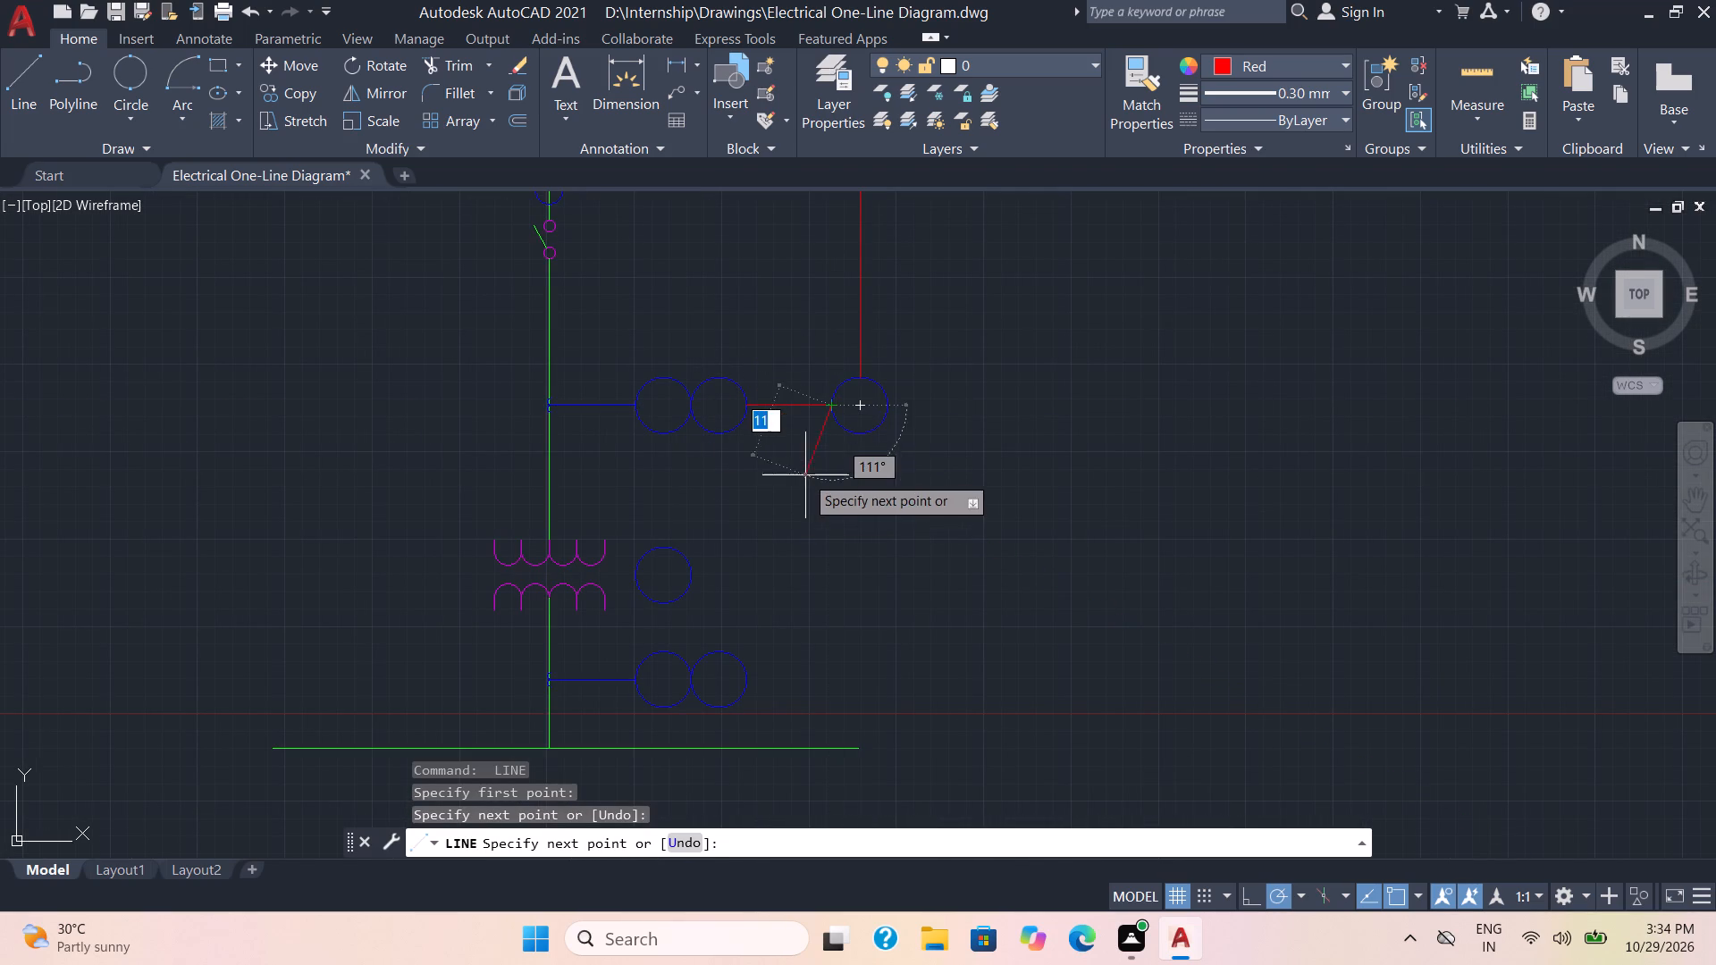
key(space)
Draw a red line from the isolated blue circle's bottom about 35 mm down, continuing about 16 mm left to the lower tangent circle pair.
key(space)
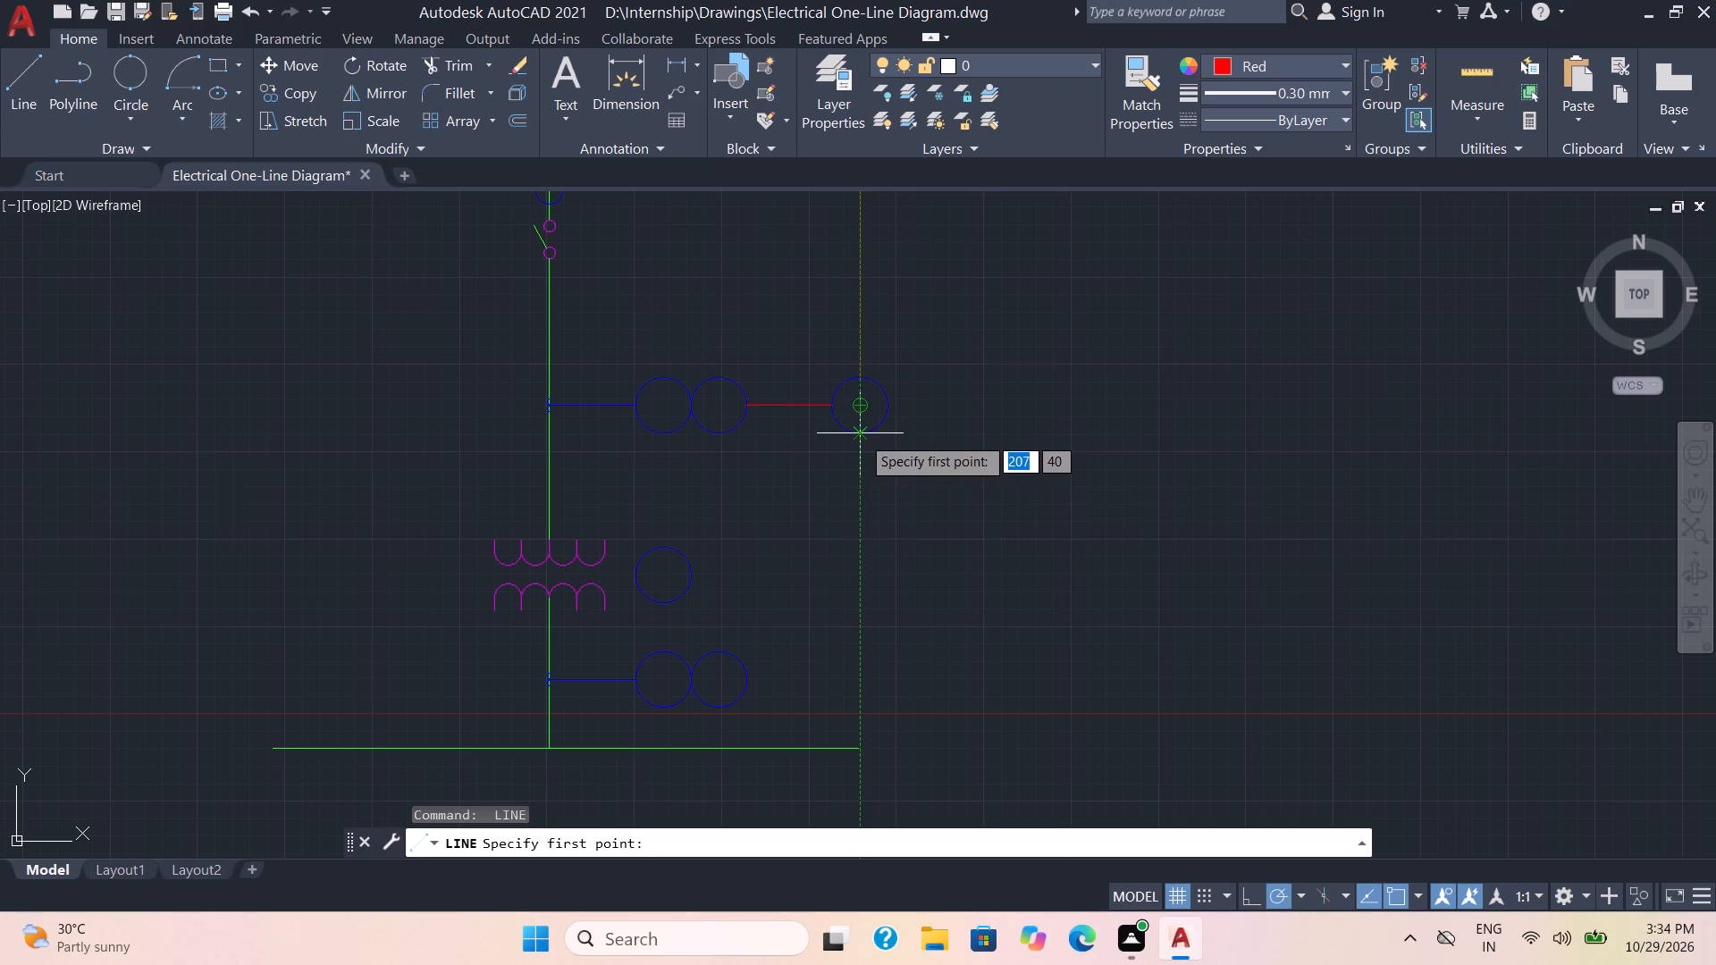
click(862, 436)
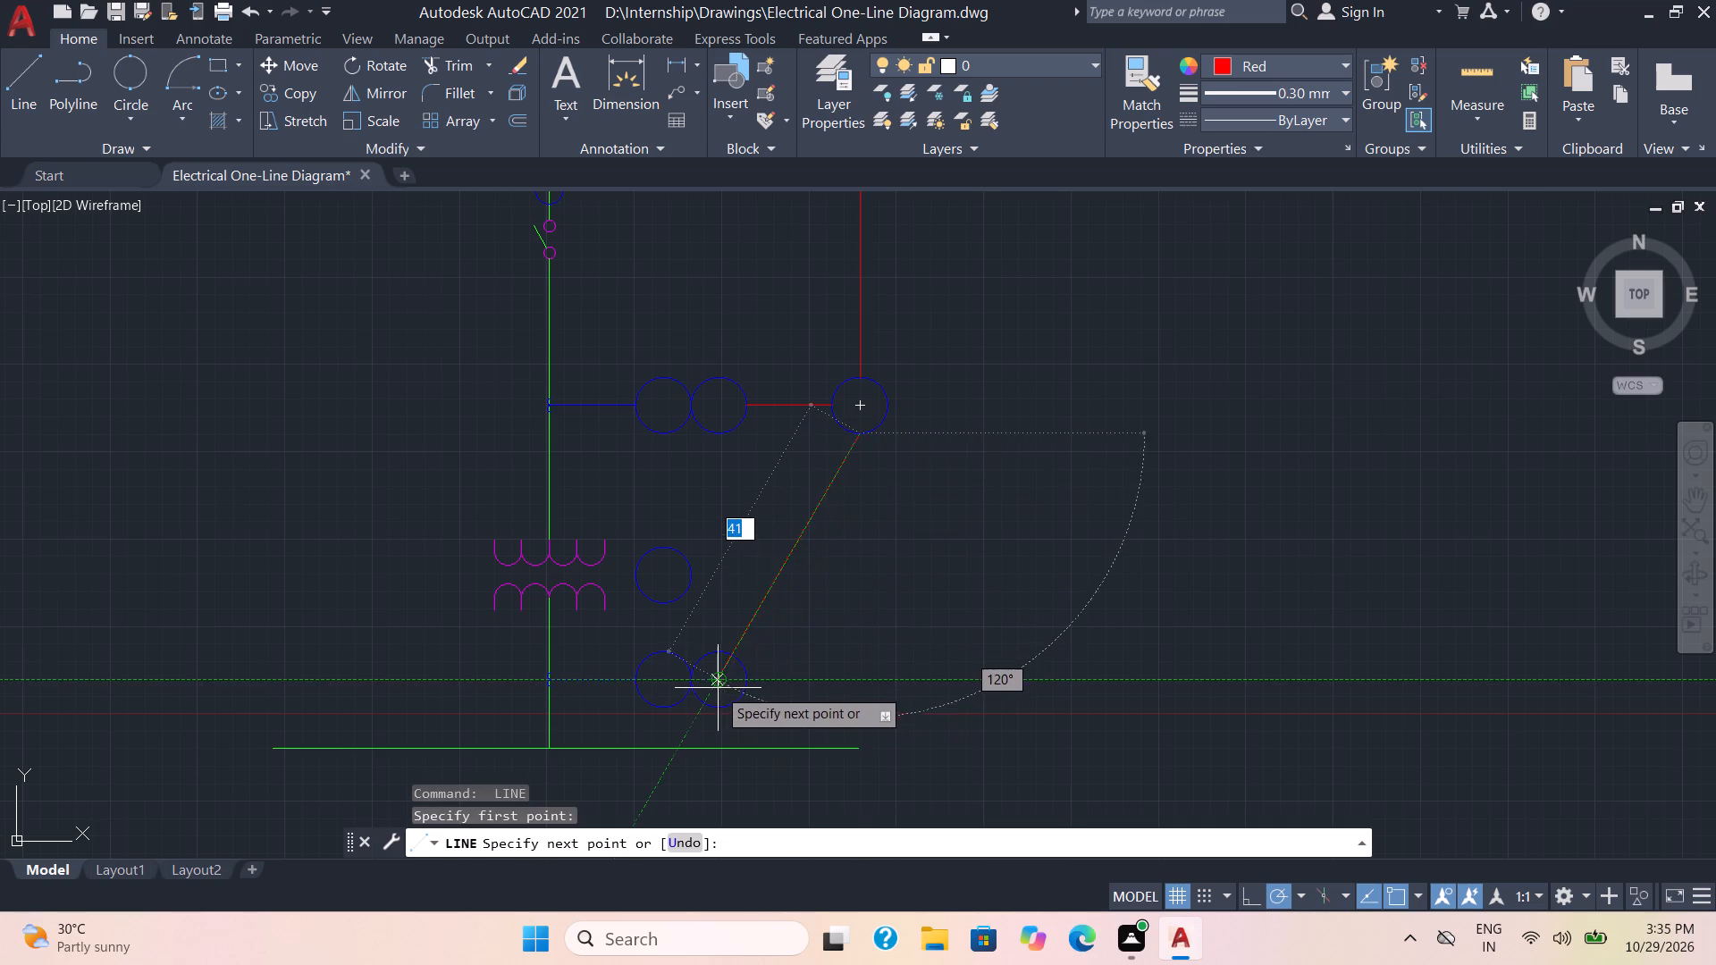
click(860, 675)
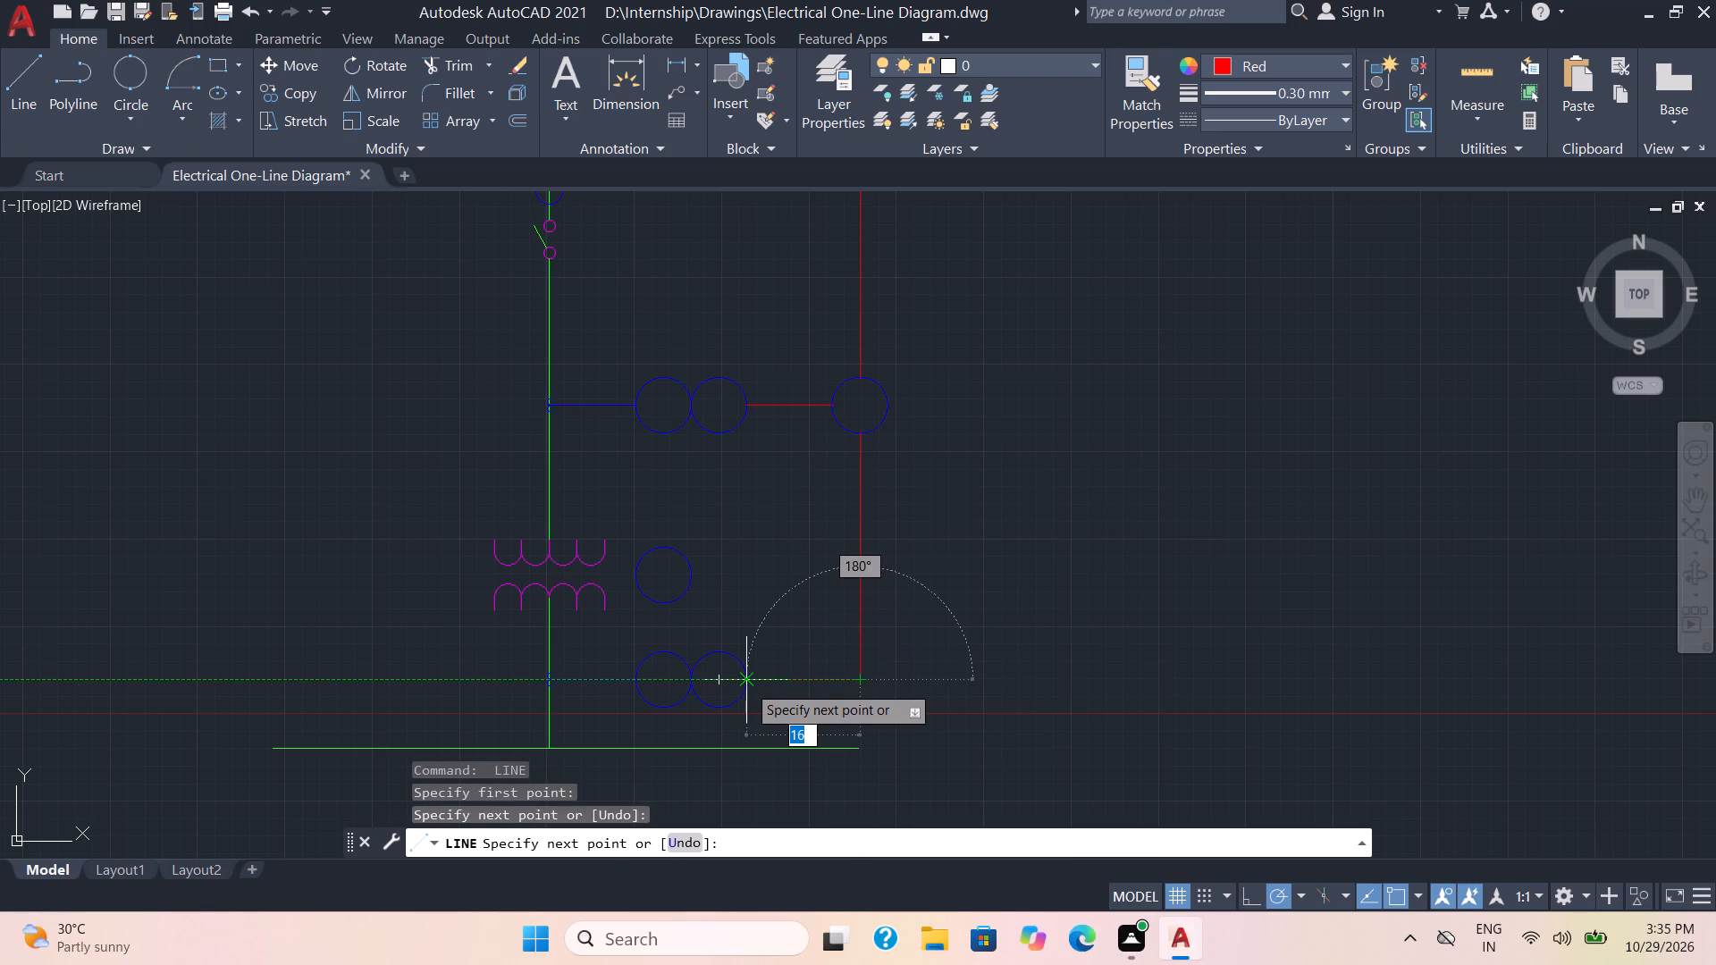
click(747, 684)
key(space)
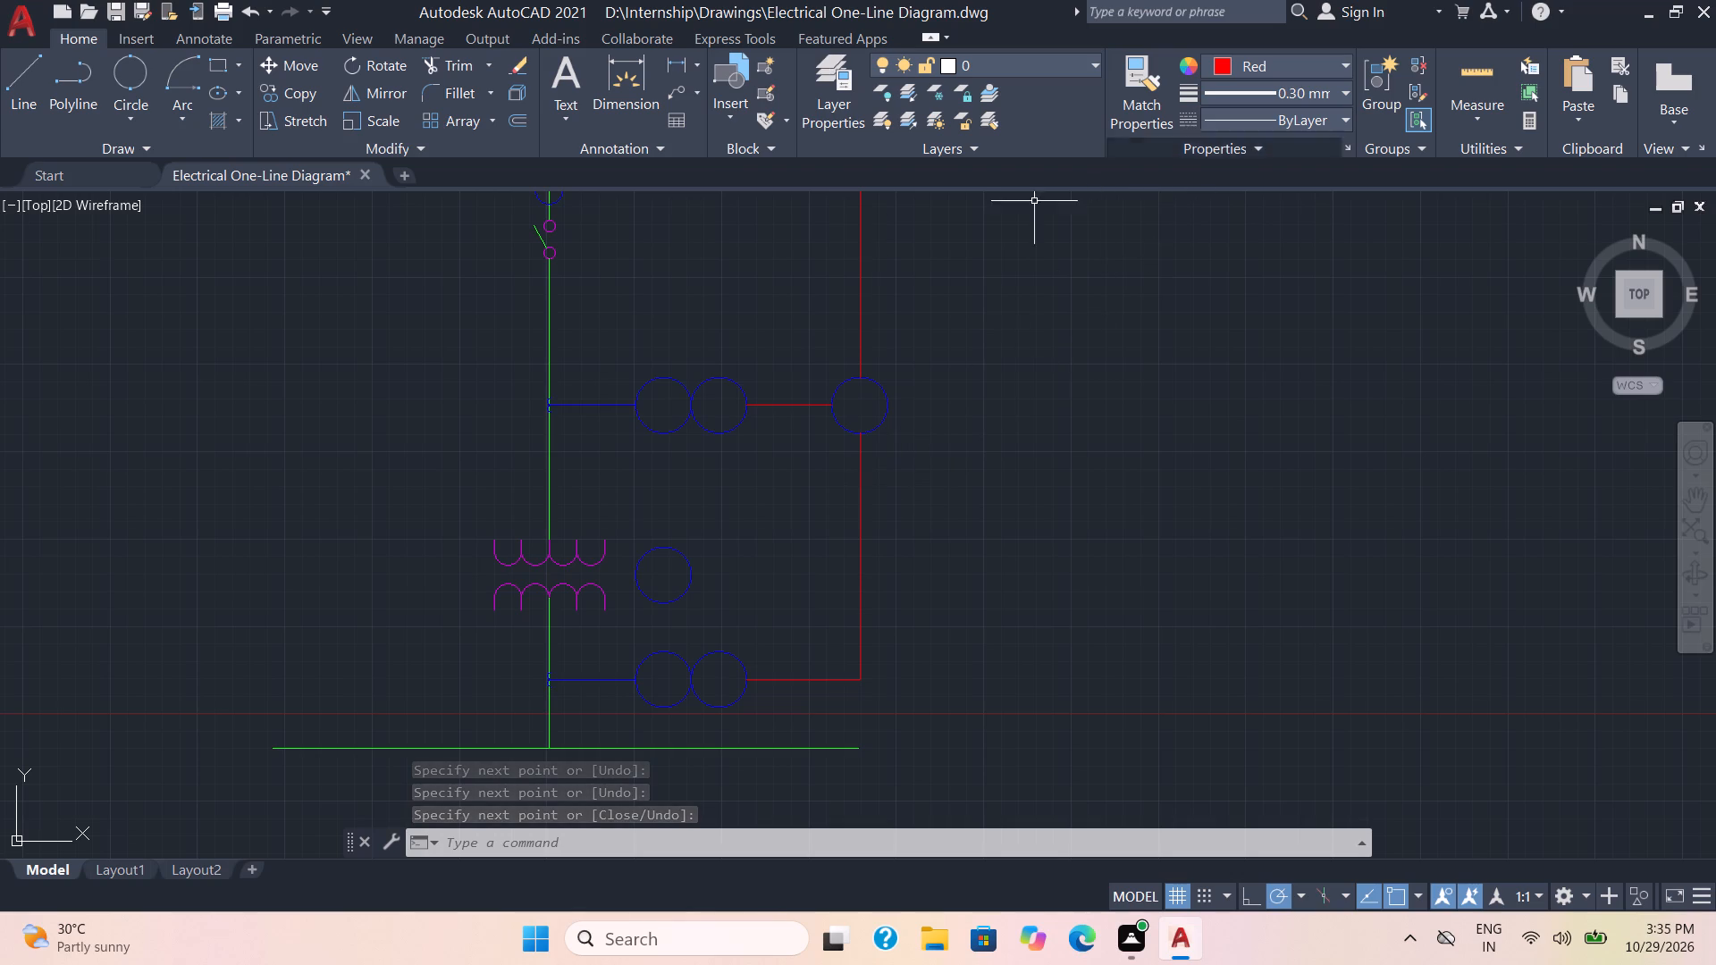
Draw a red horizontal line about 24 mm long from the blue circle beside the magenta windings to the red vertical line.
key(space)
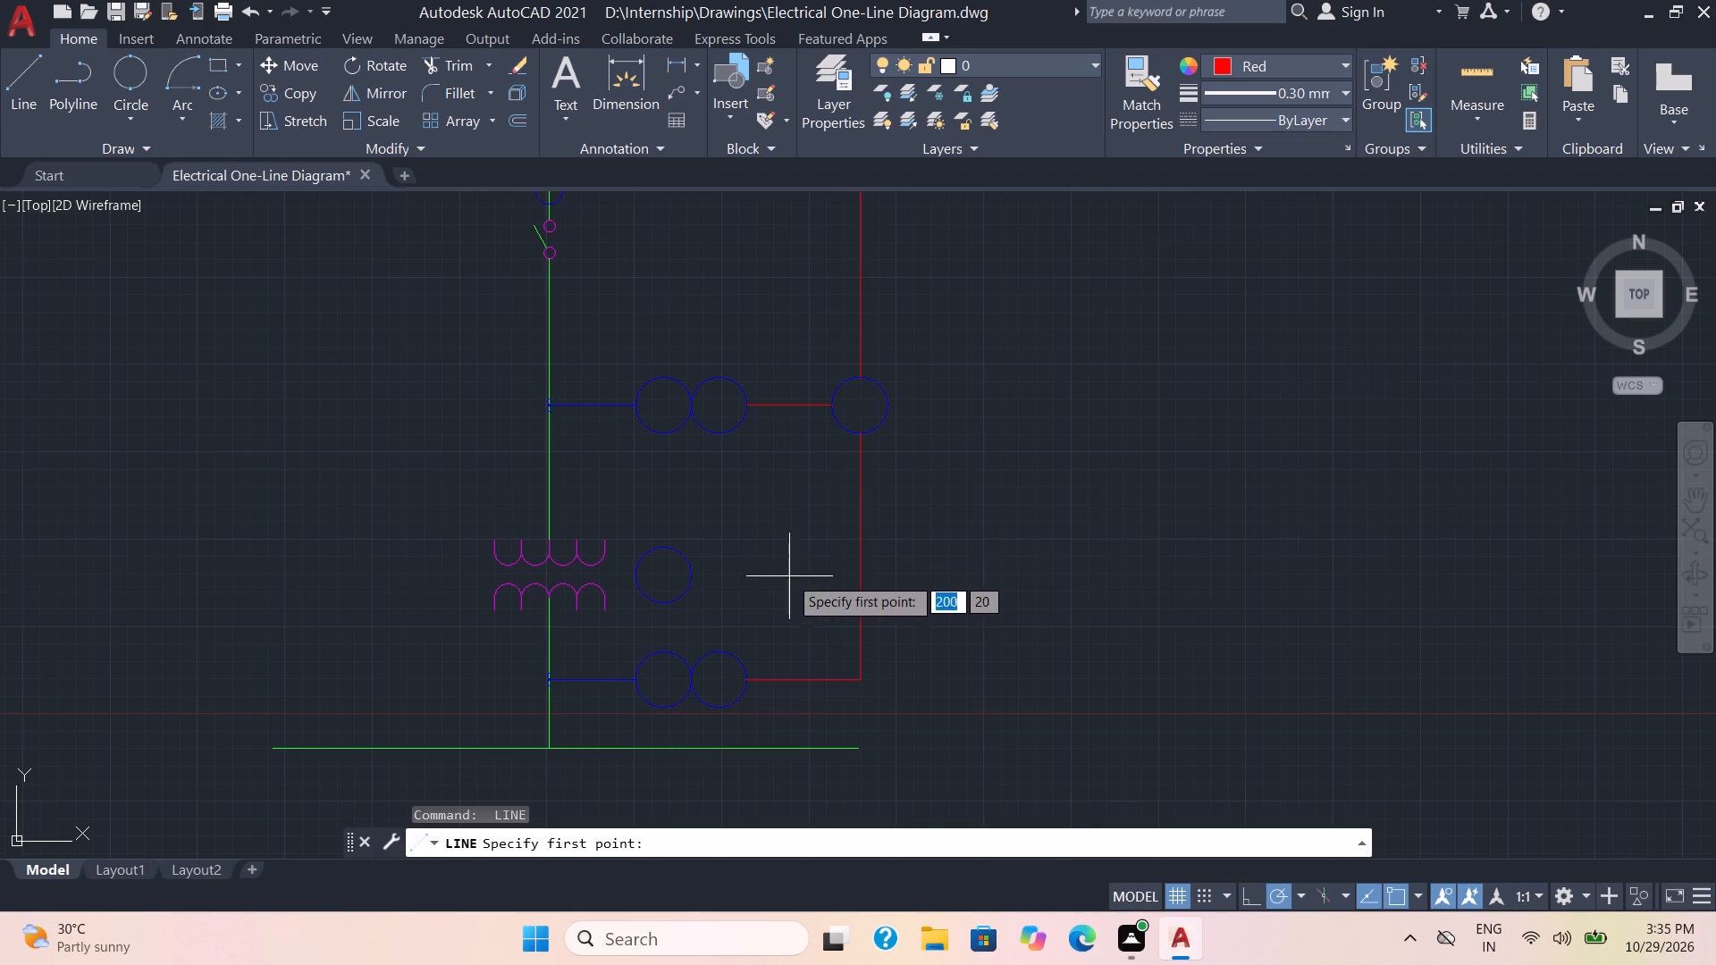
click(694, 575)
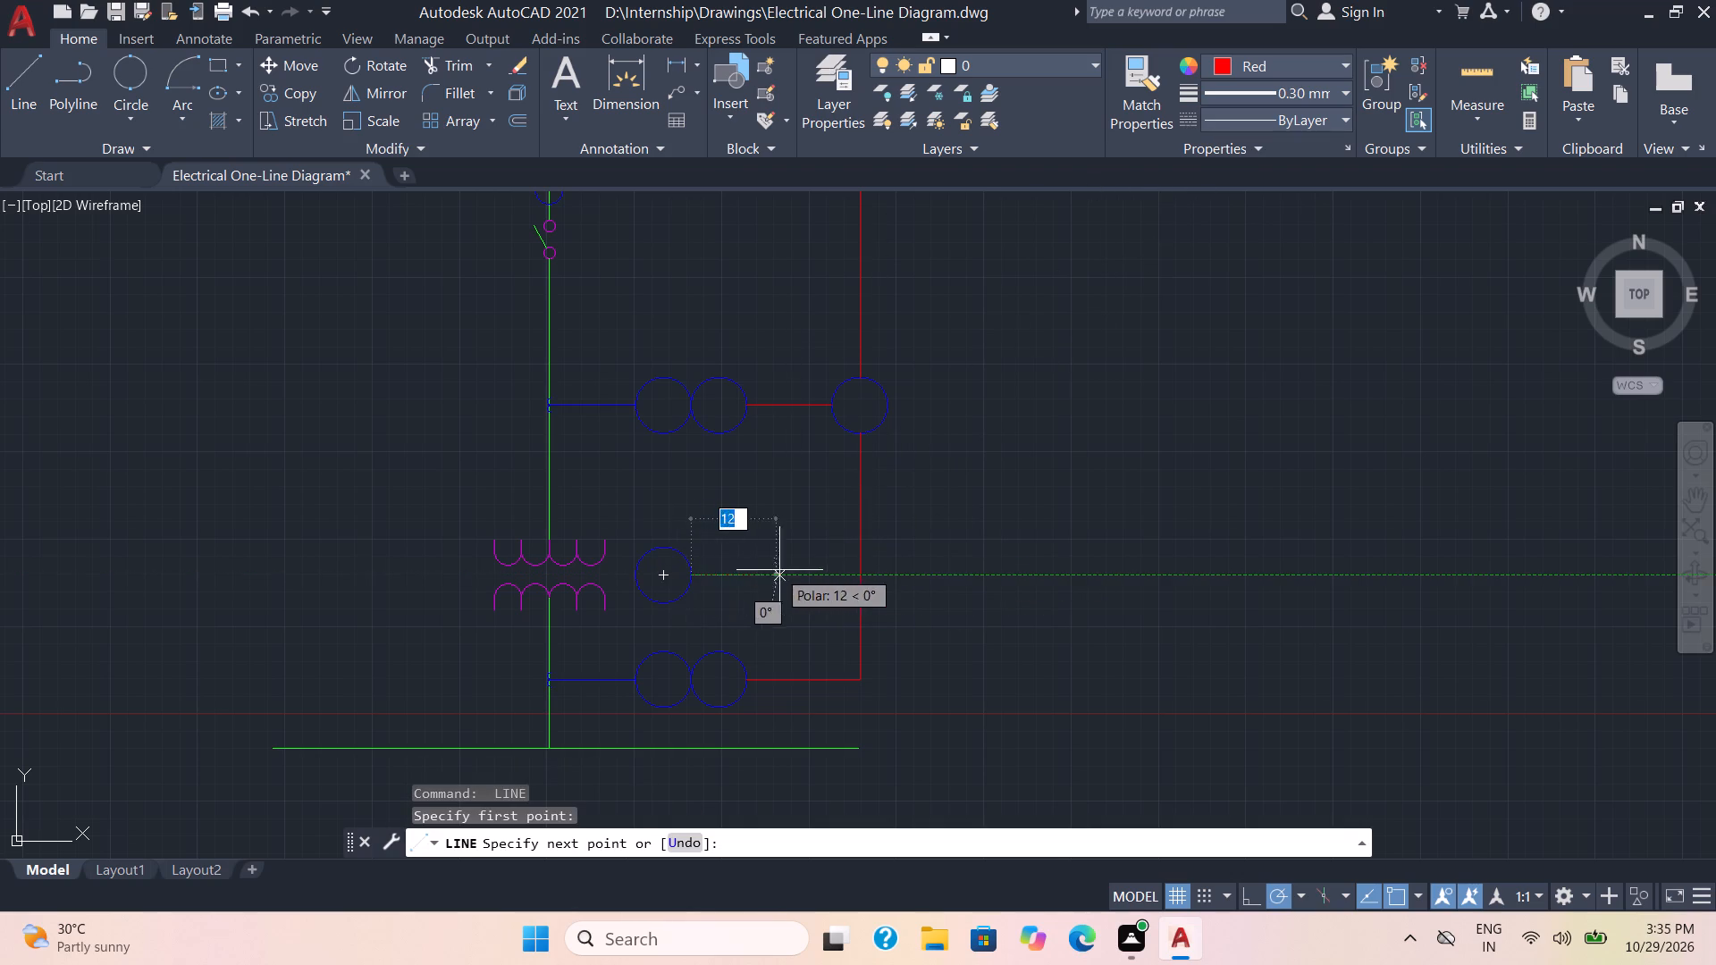
click(862, 568)
key(space)
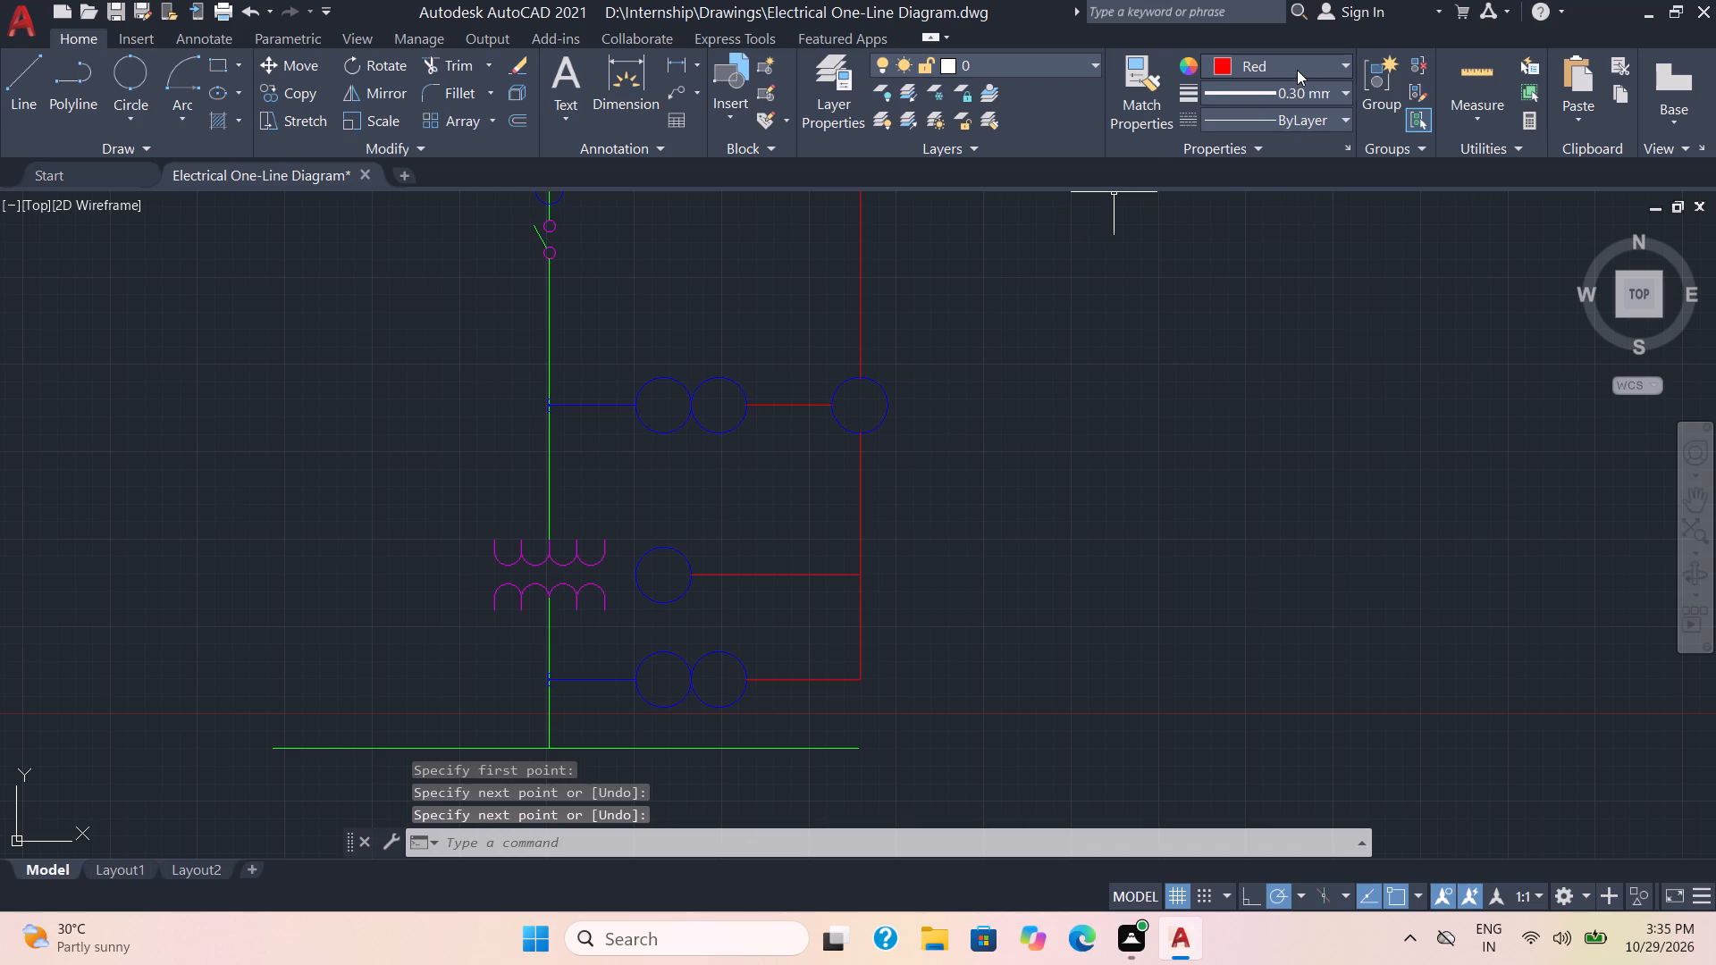
Draw two blue vertical lines linking the circle beside the windings to the left circles of the tangent pairs above and below it.
click(1297, 70)
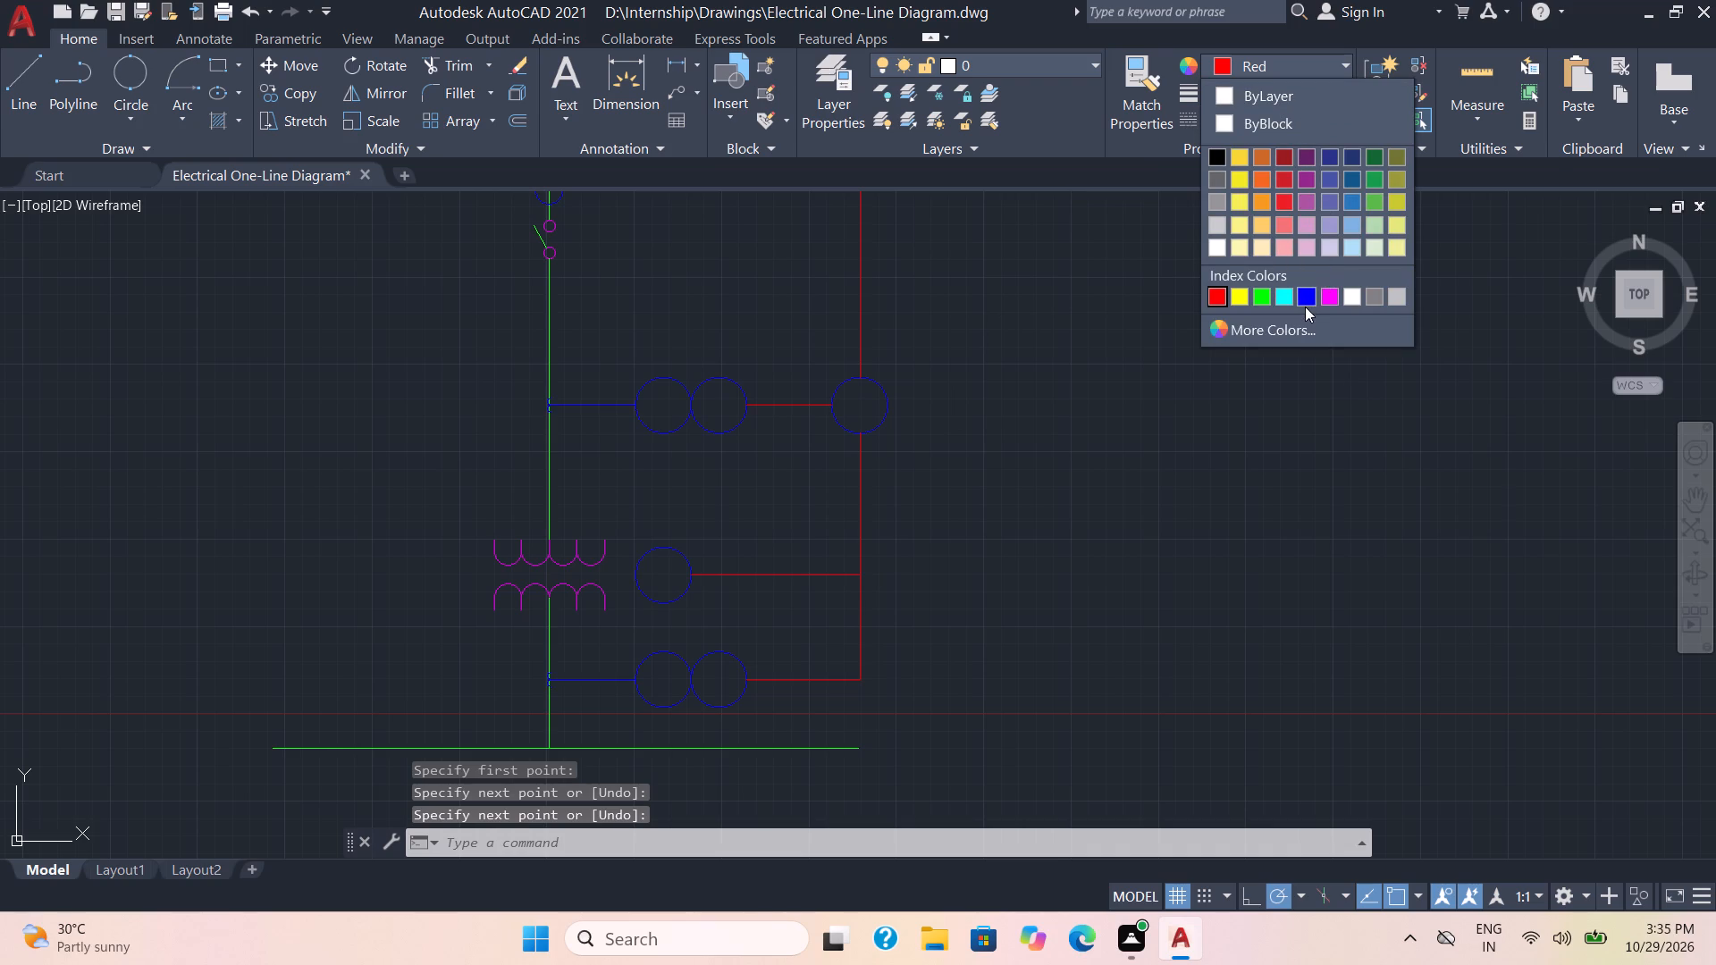
click(1304, 294)
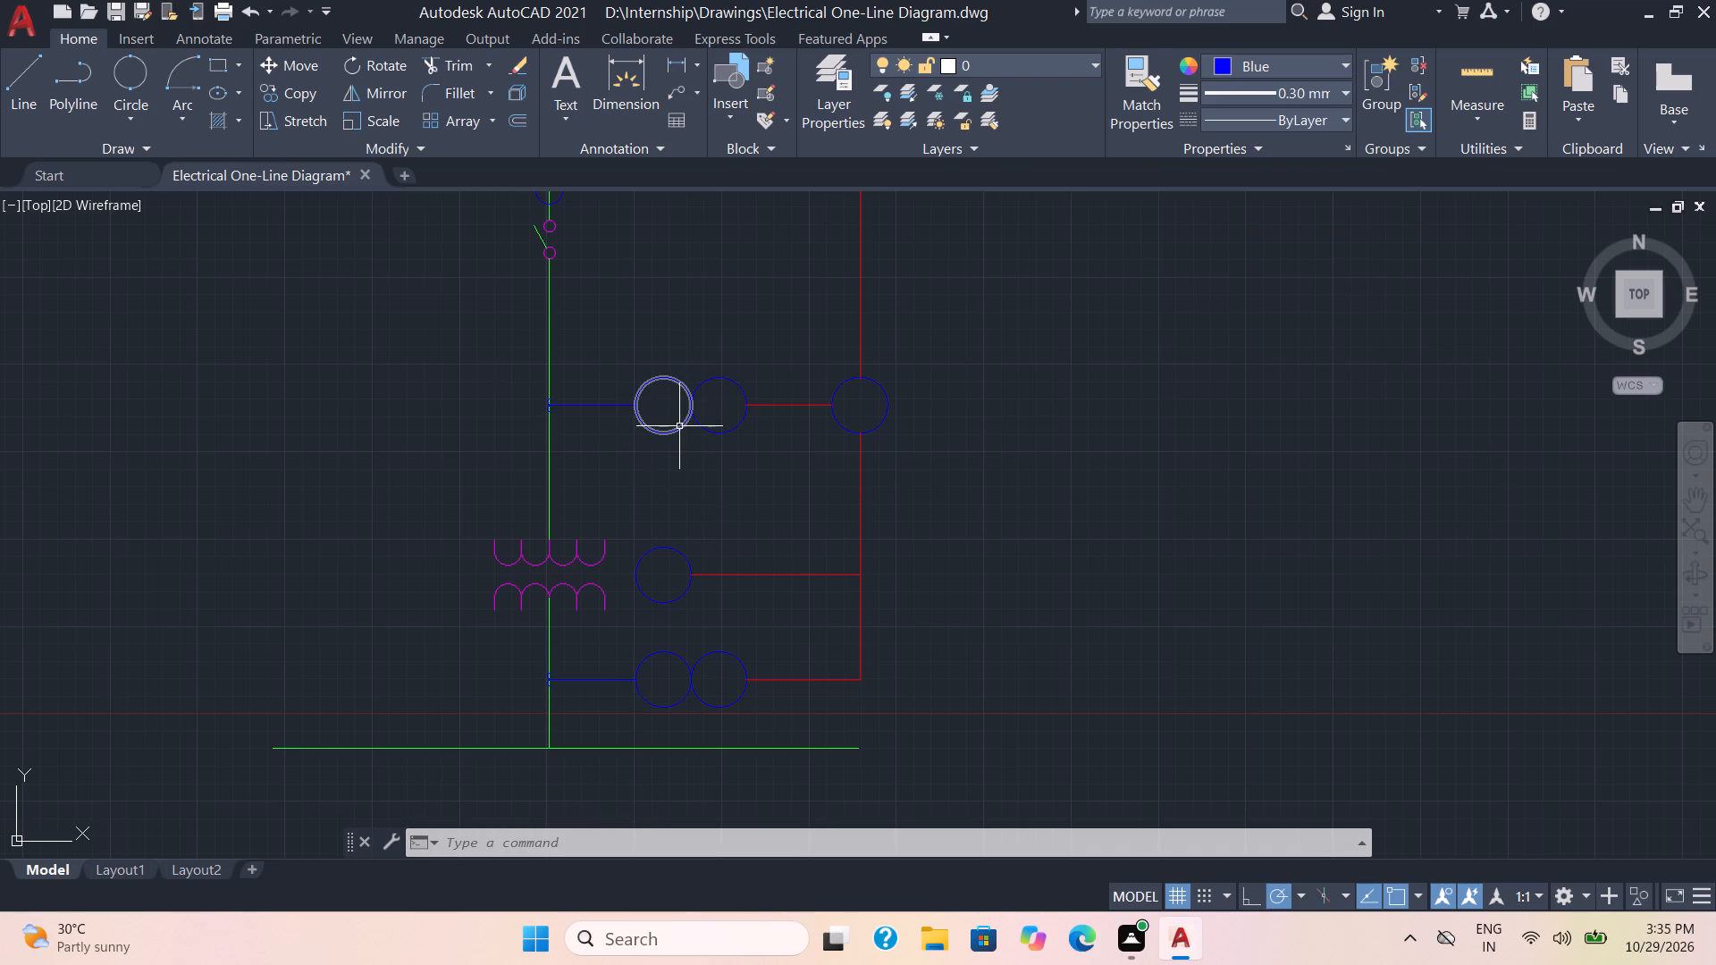
key(space)
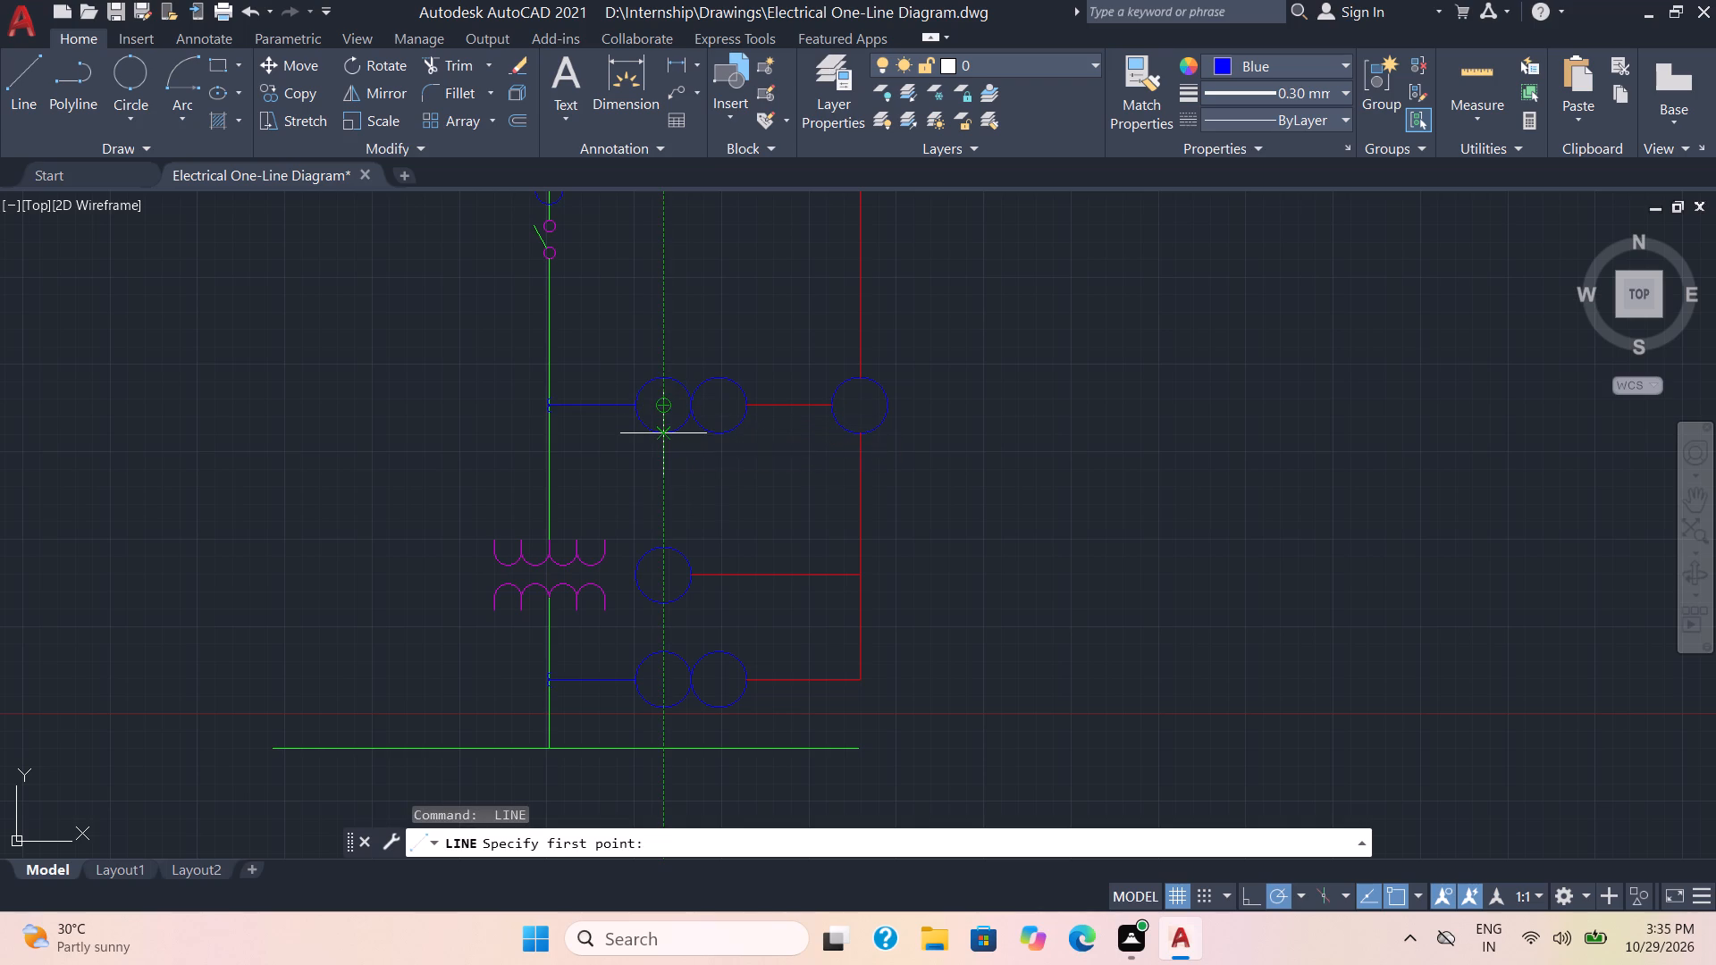
click(668, 430)
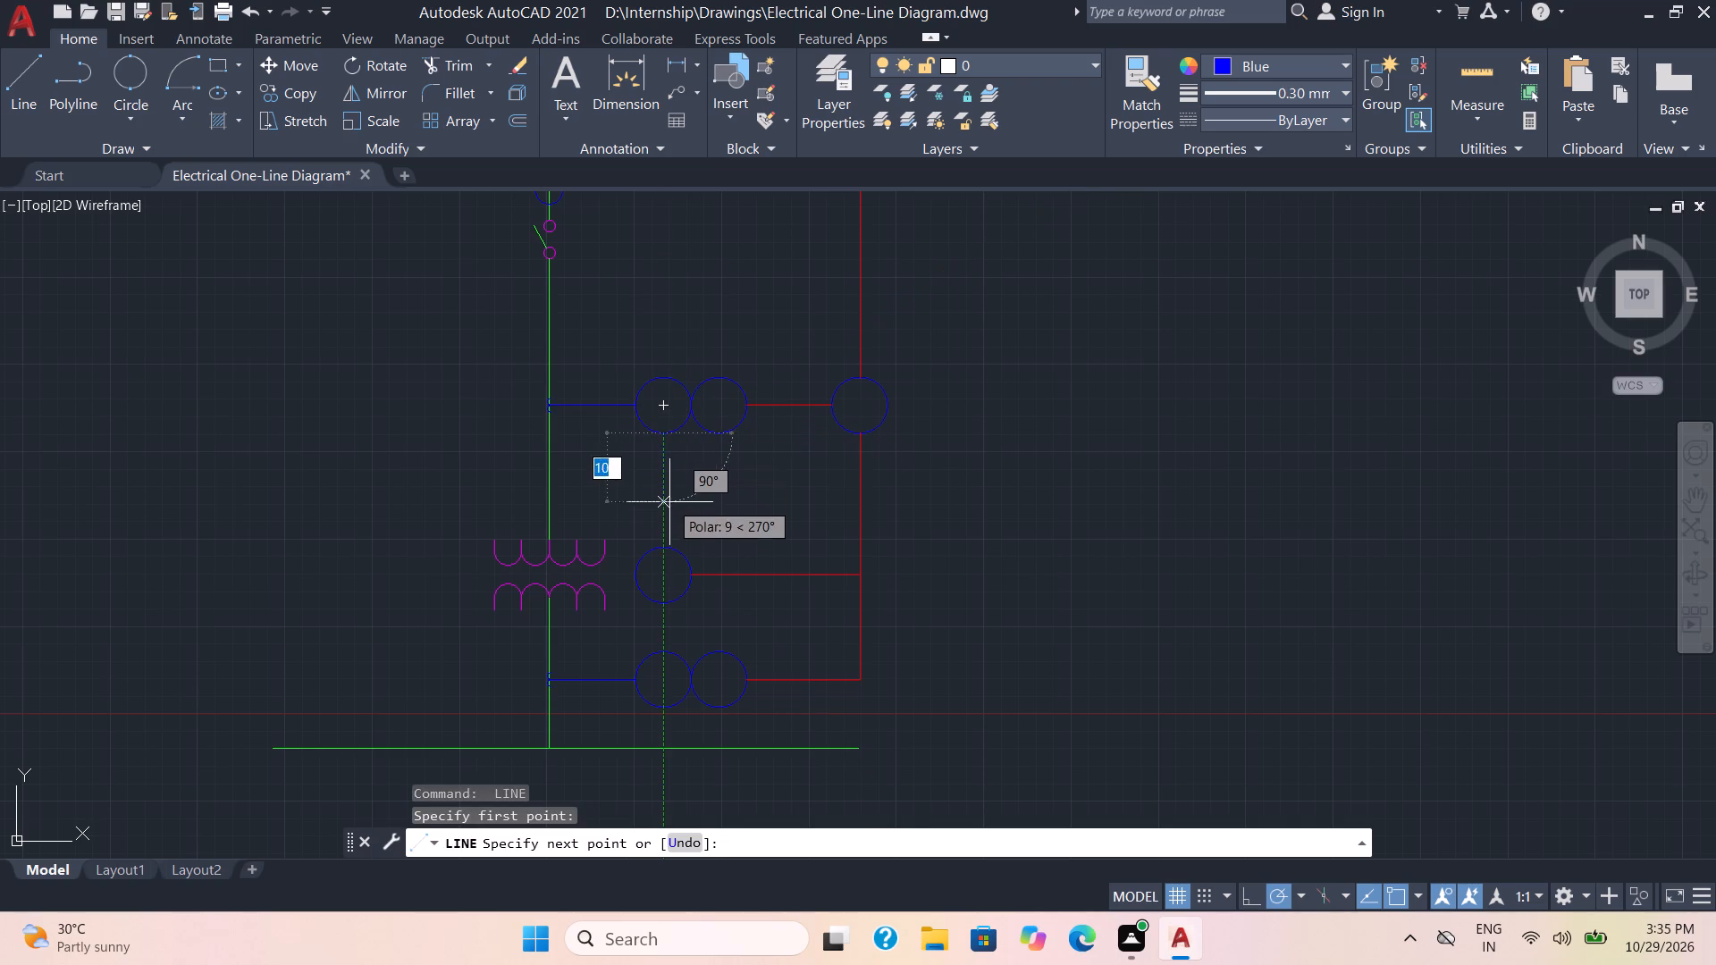
click(663, 550)
key(space)
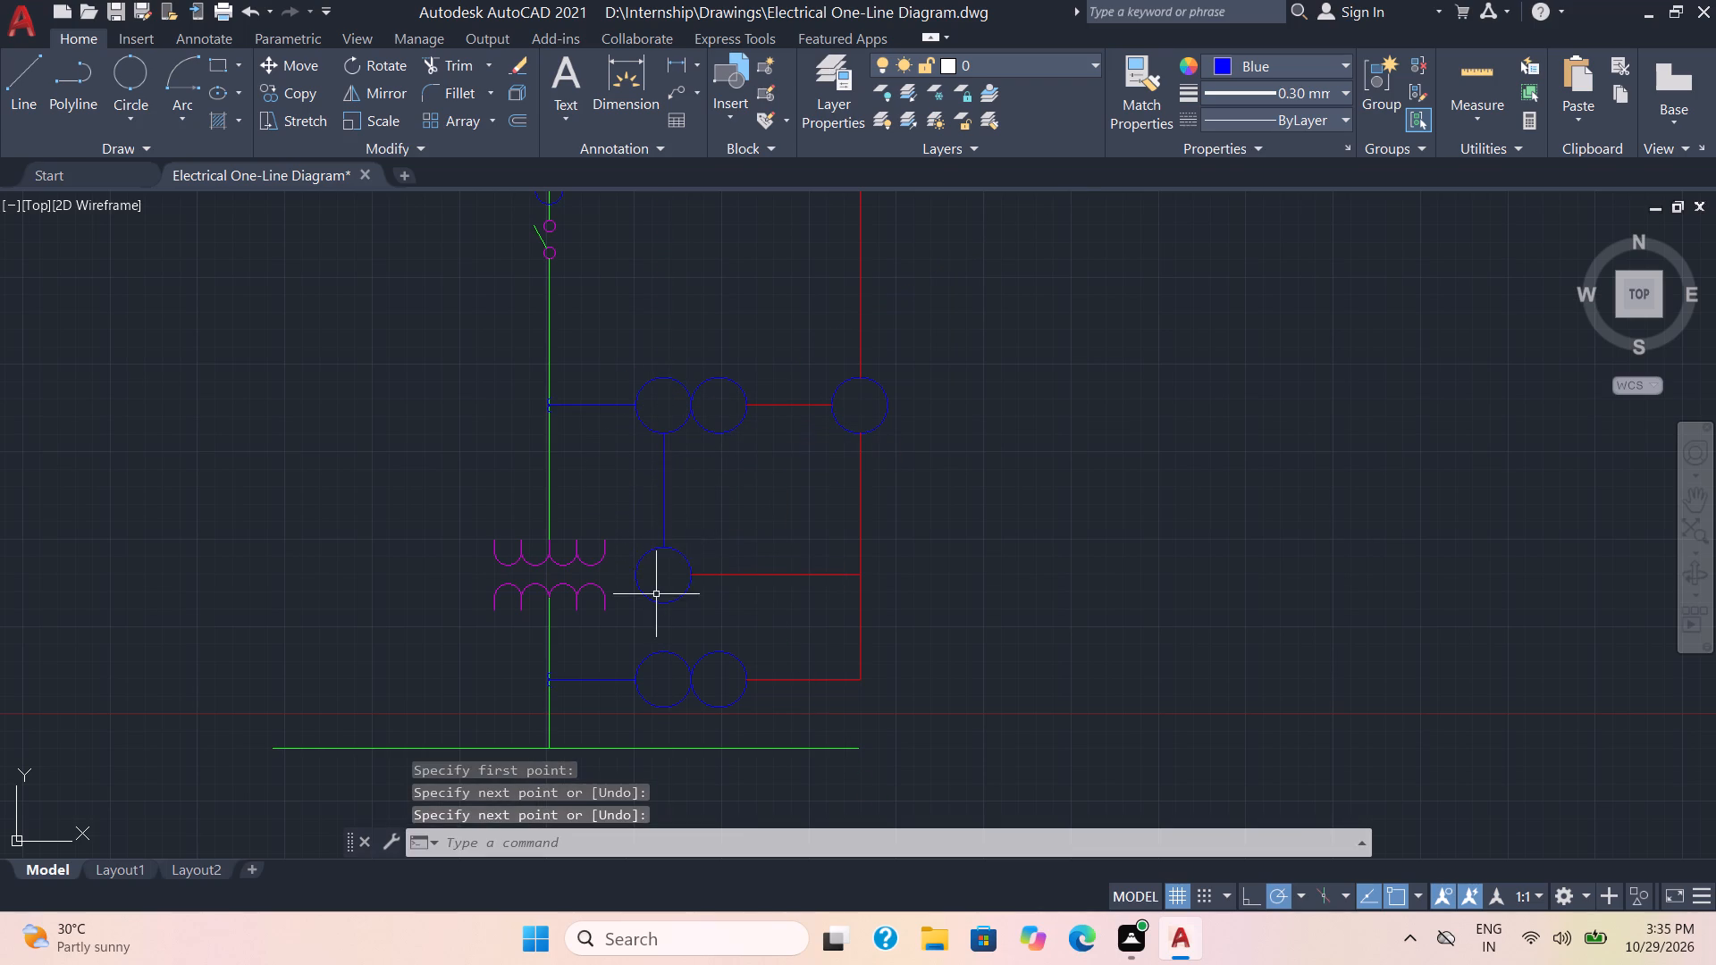
key(space)
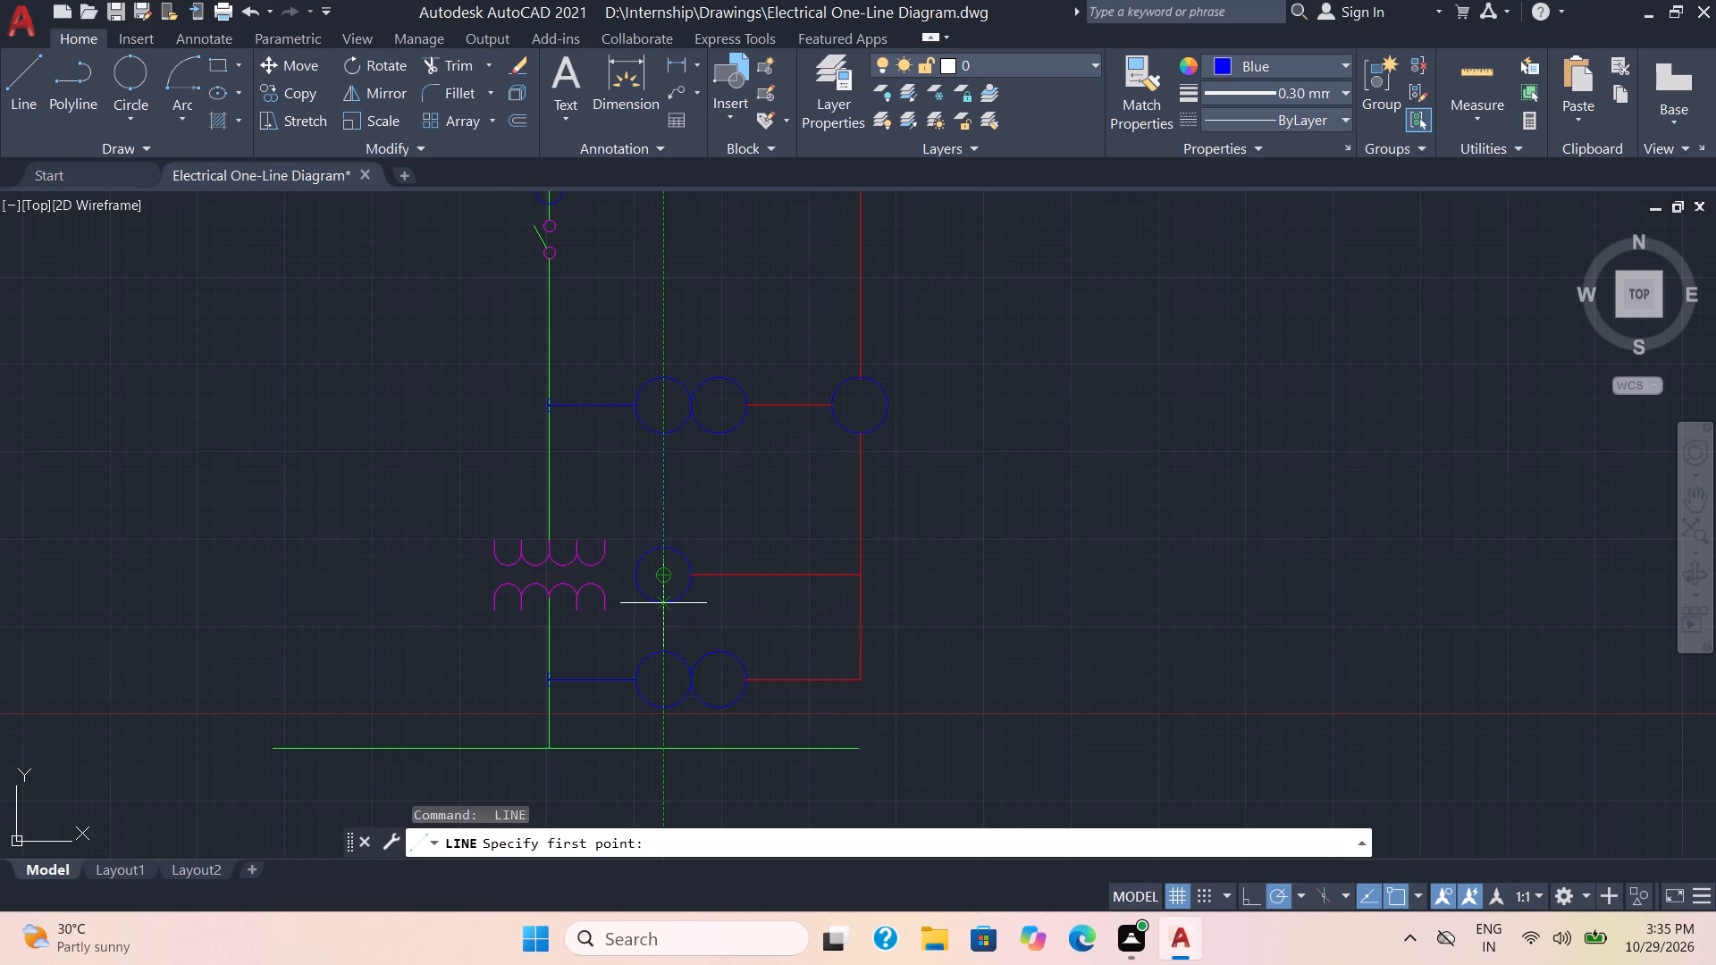
click(664, 603)
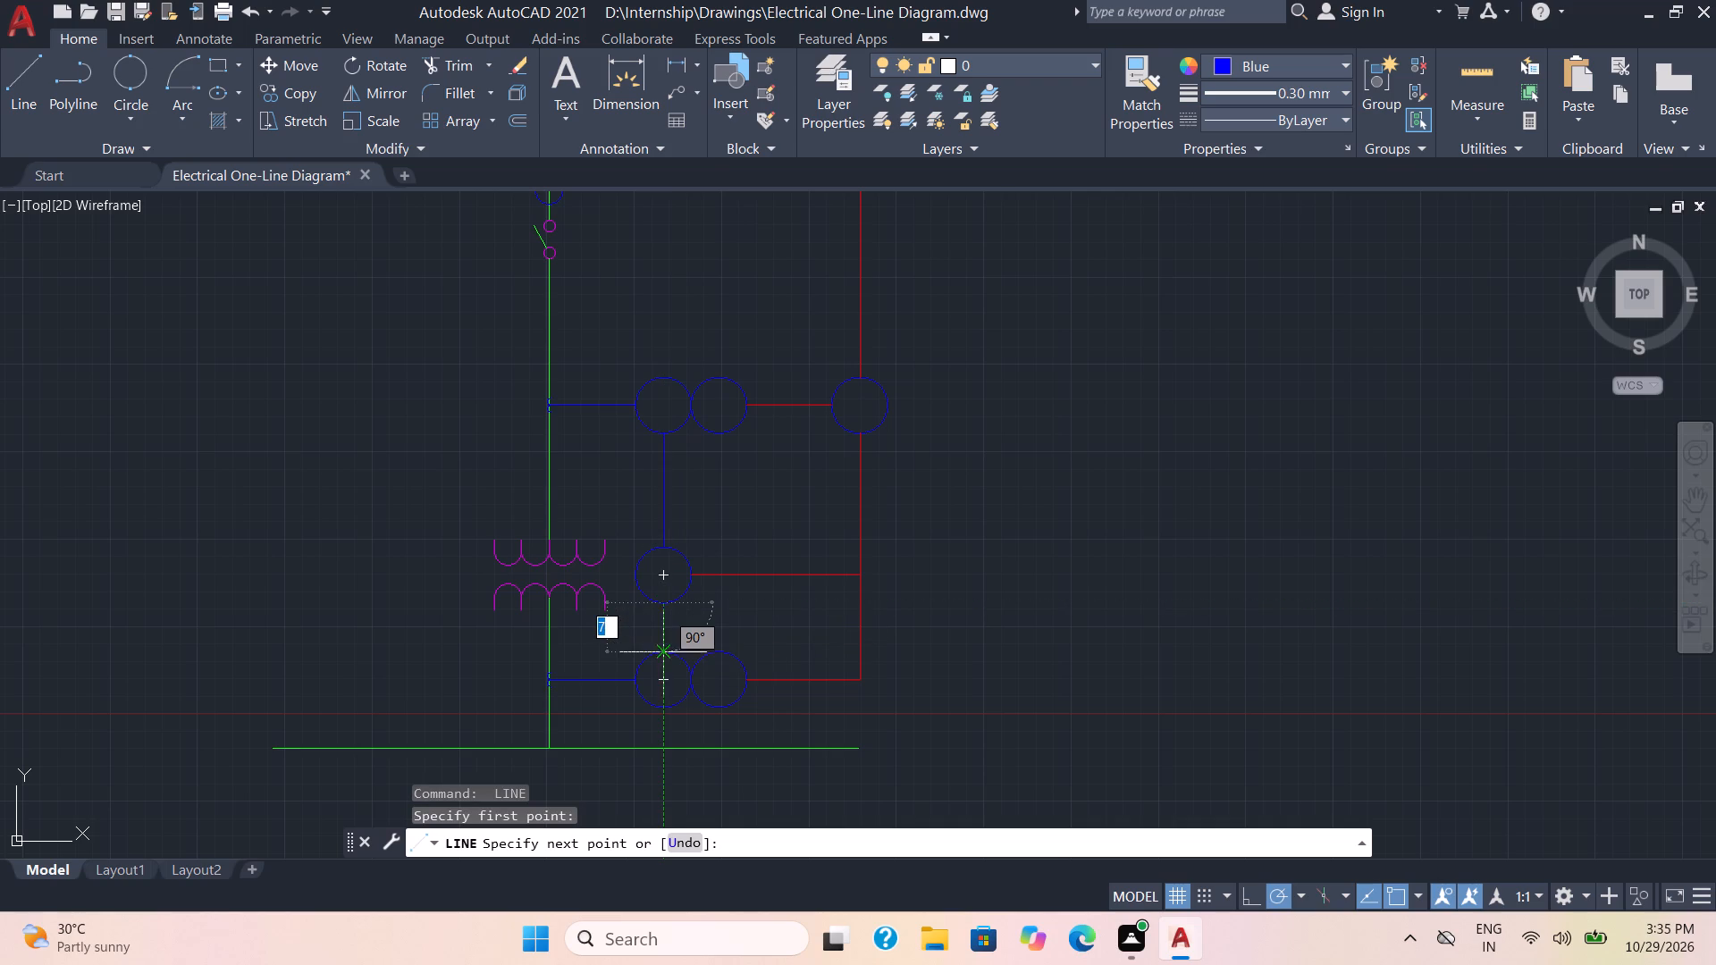
click(661, 651)
key(space)
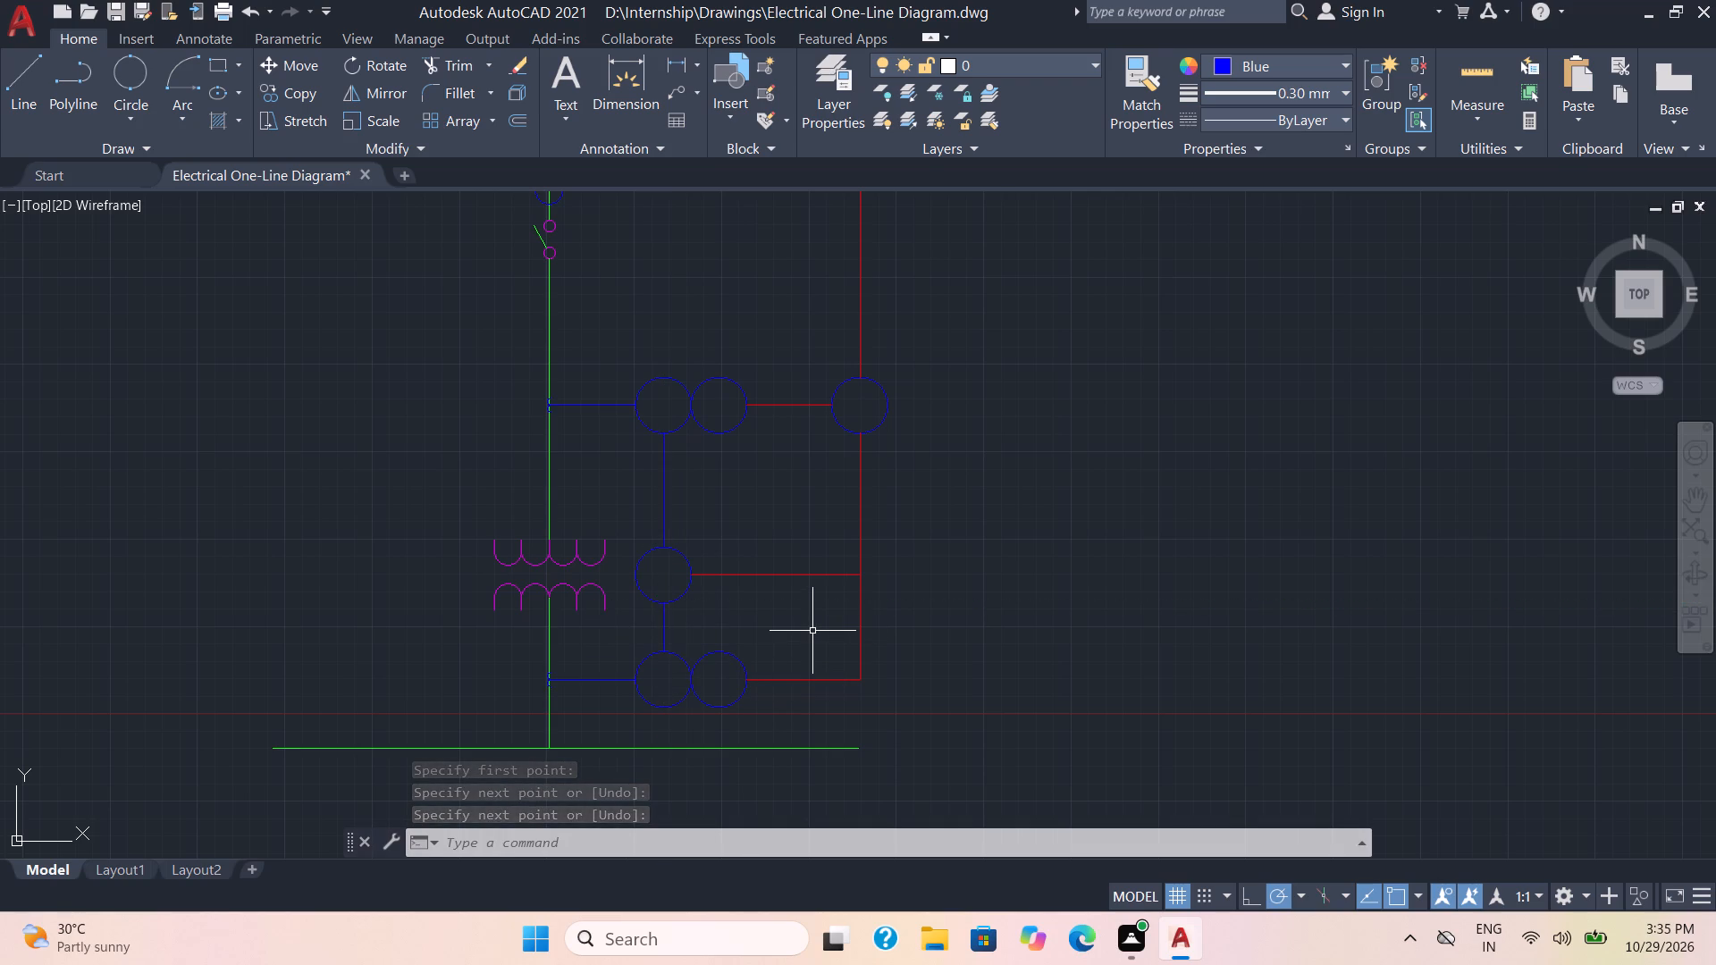
Load all the available linetypes from acad.lin into the drawing.
click(846, 680)
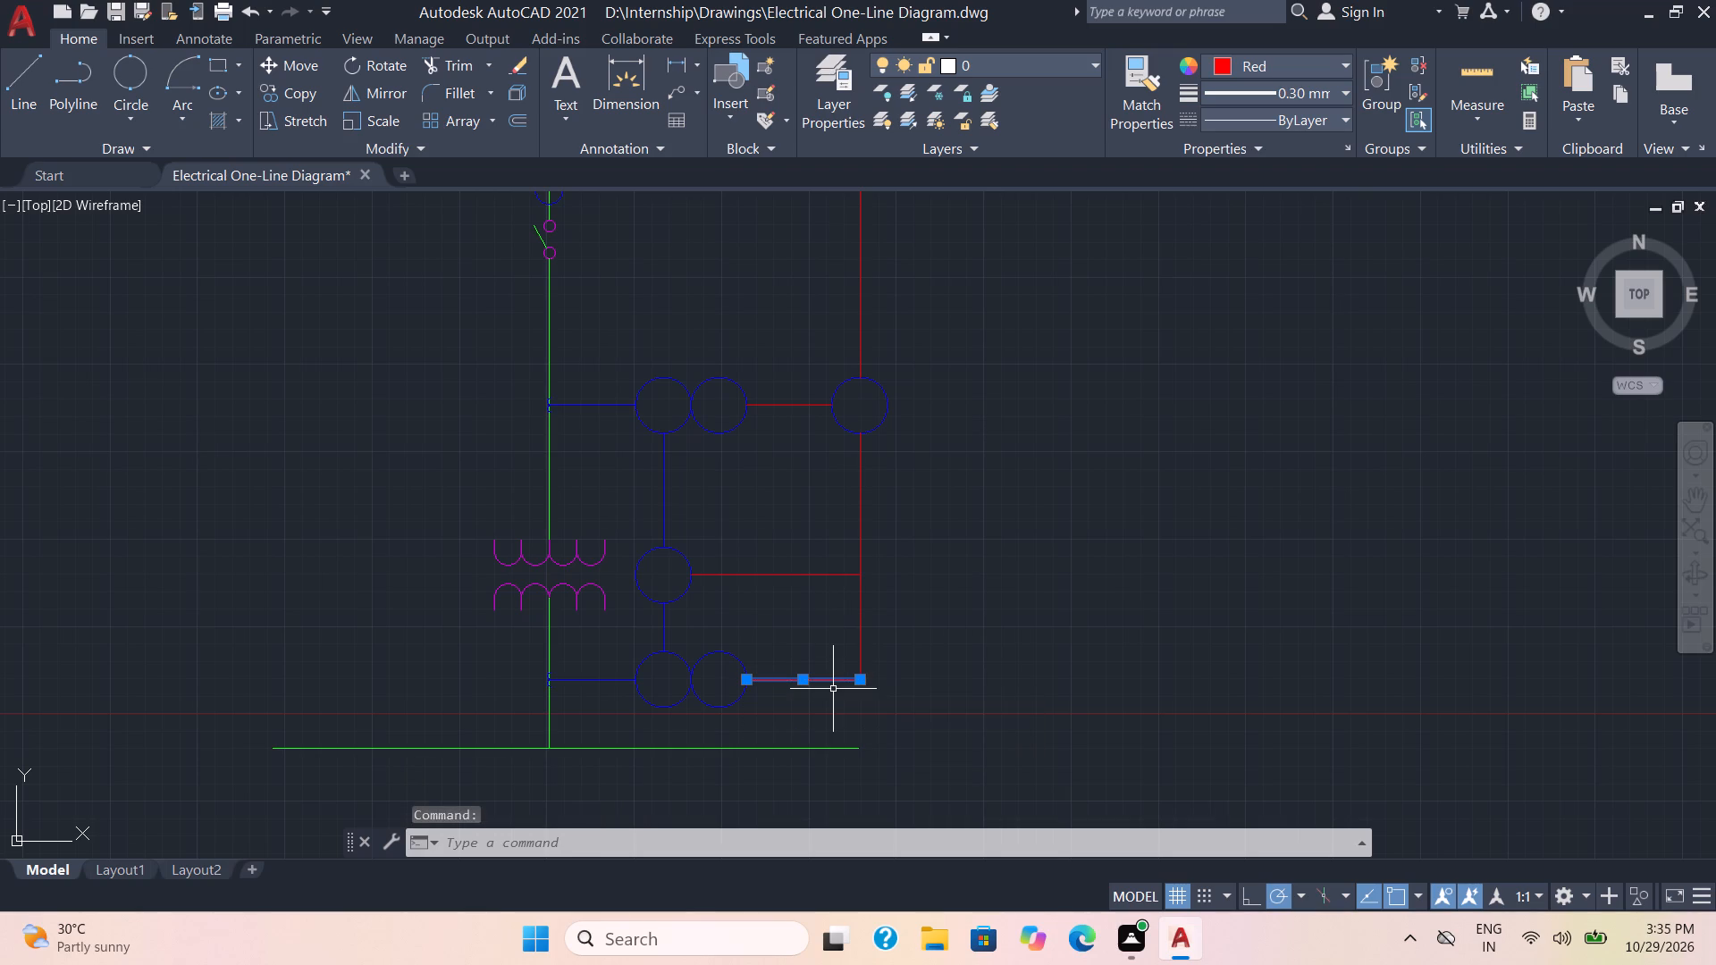
key(space)
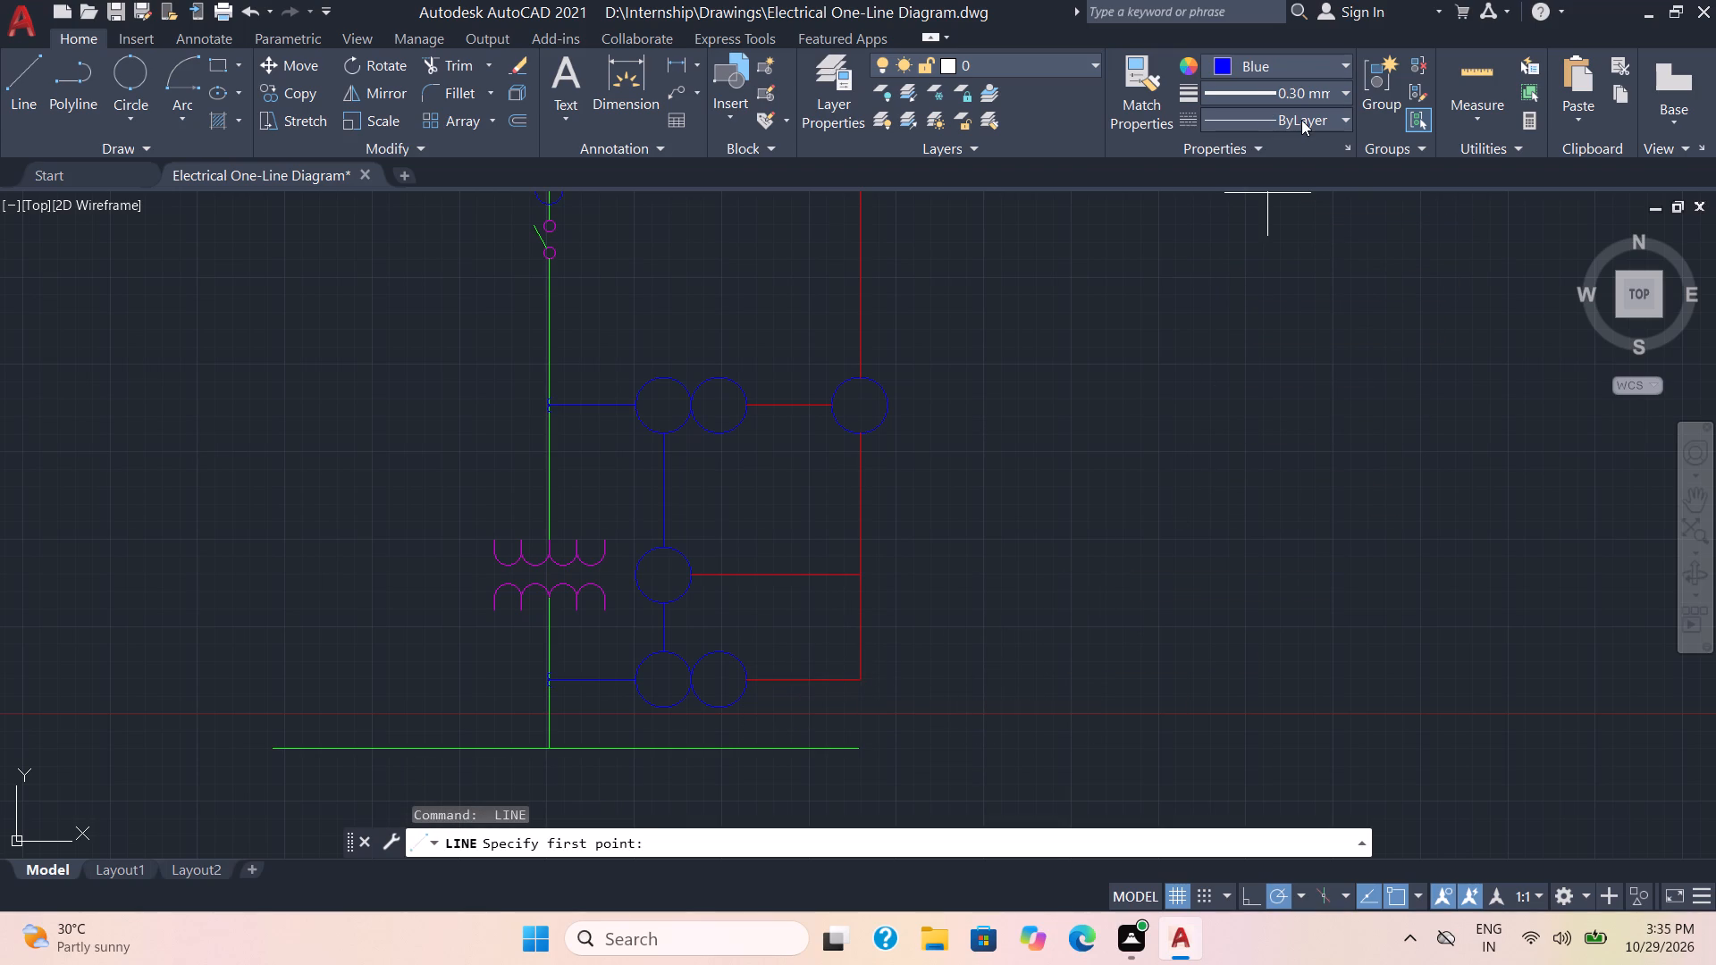
click(1301, 120)
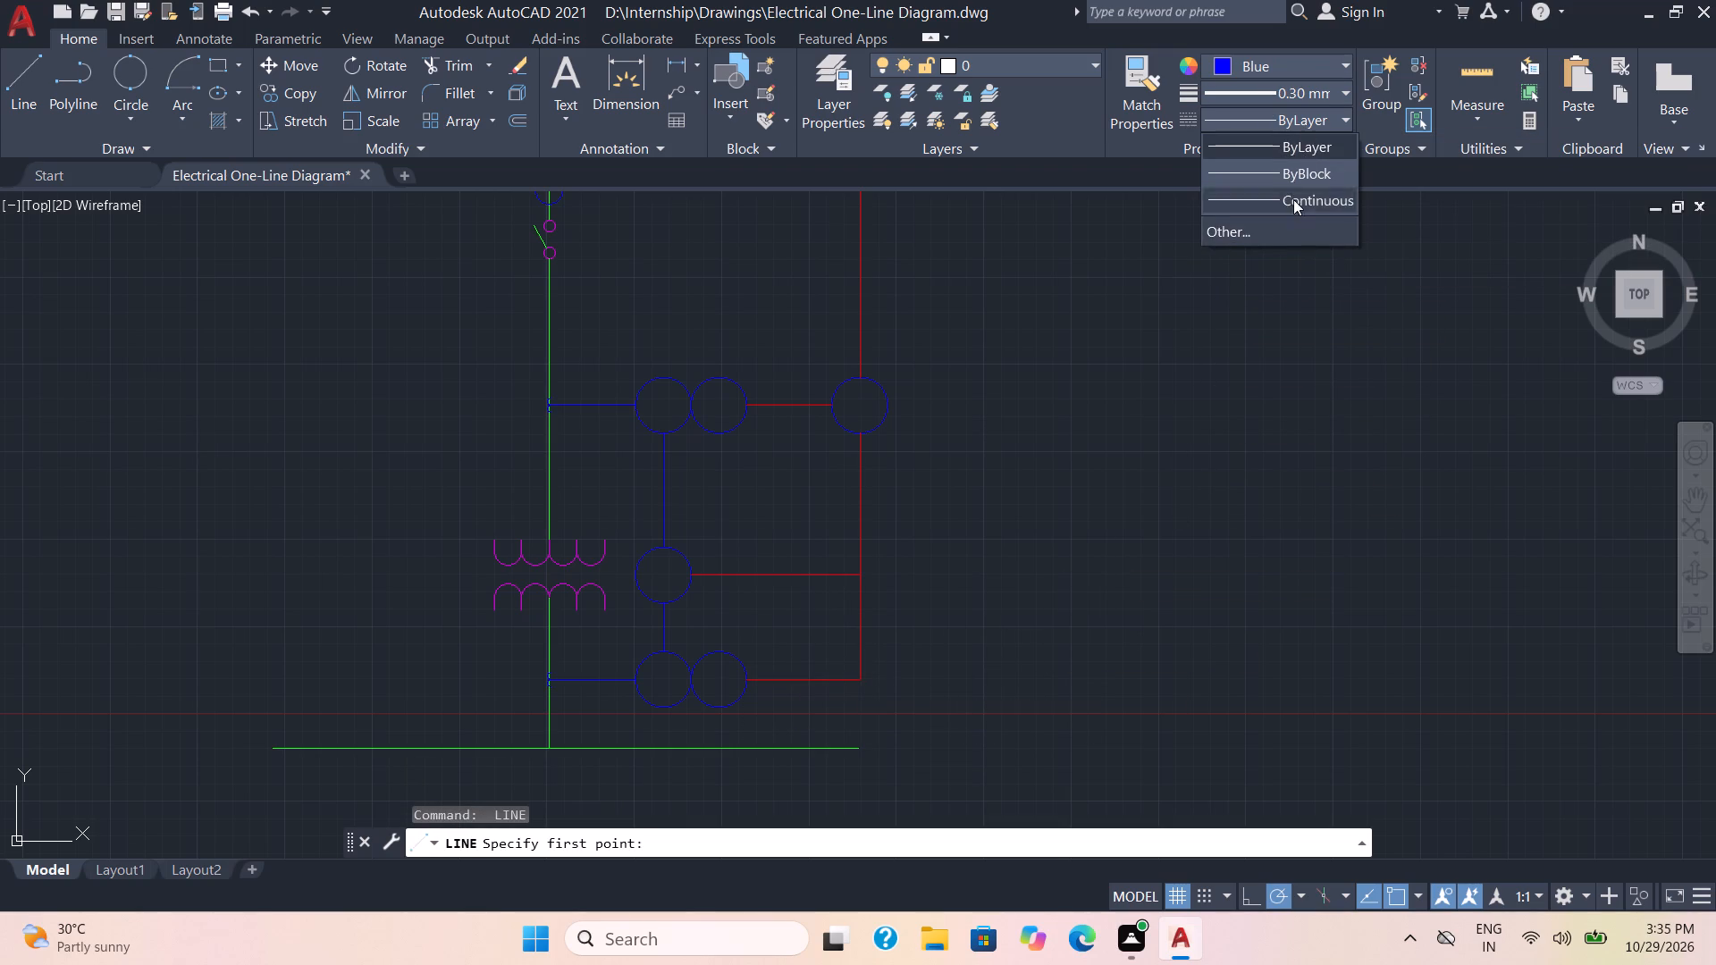
click(1259, 231)
click(1039, 273)
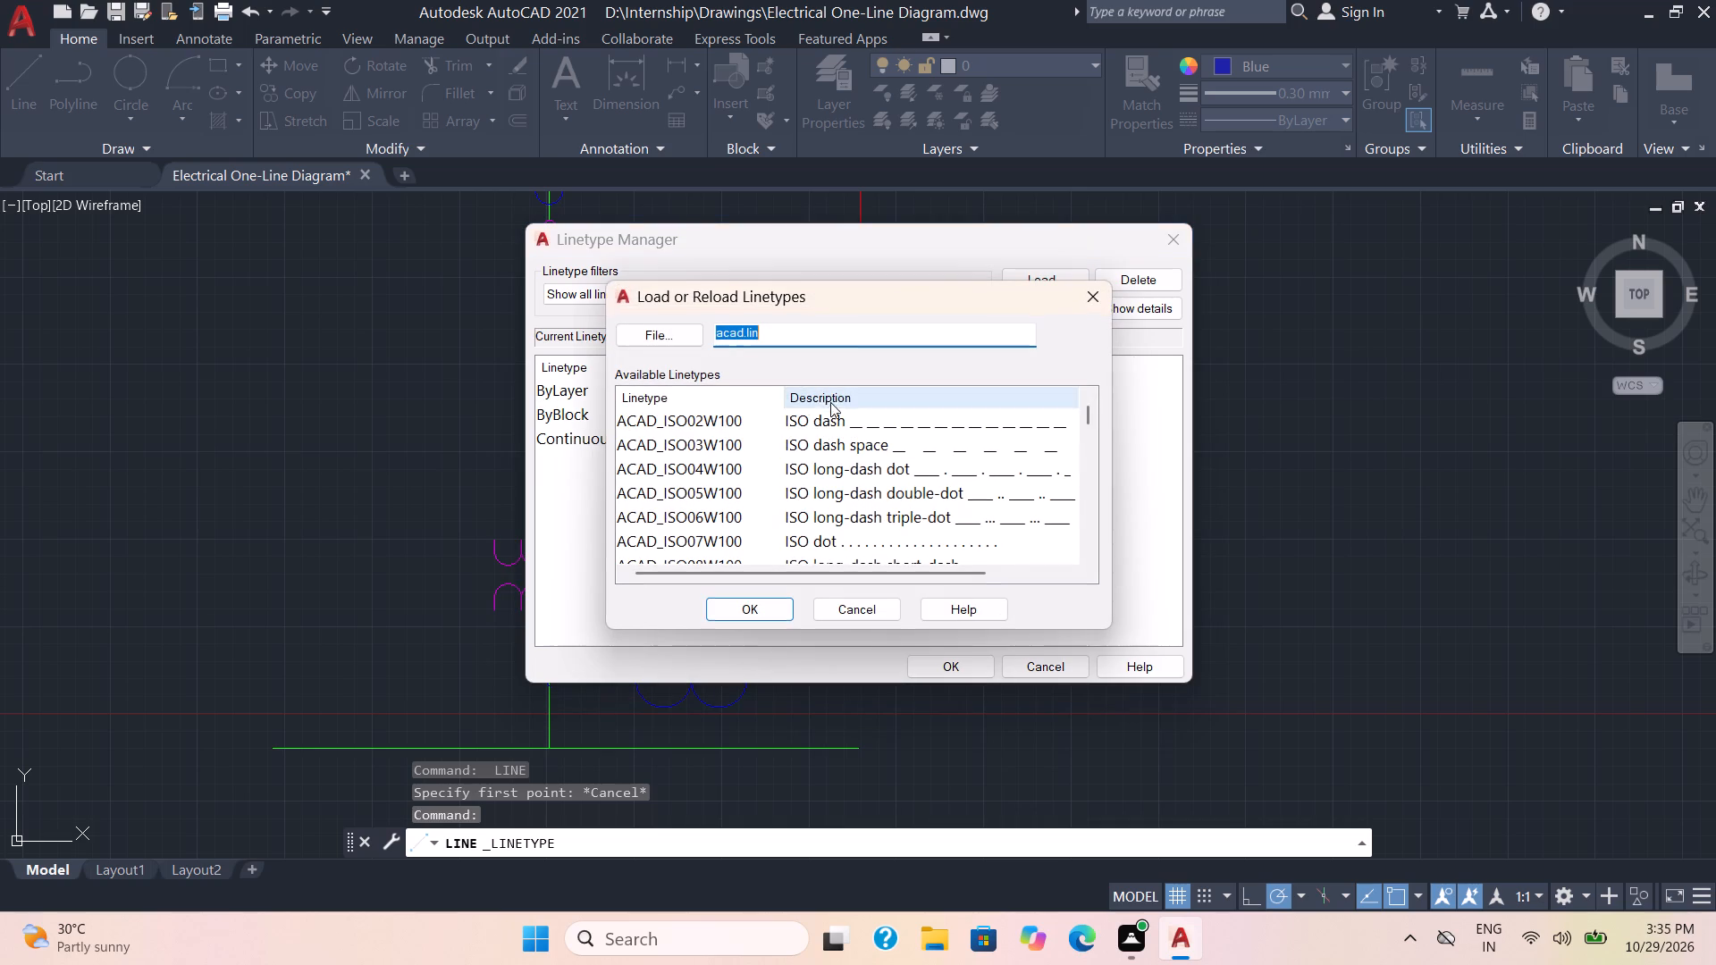
click(733, 419)
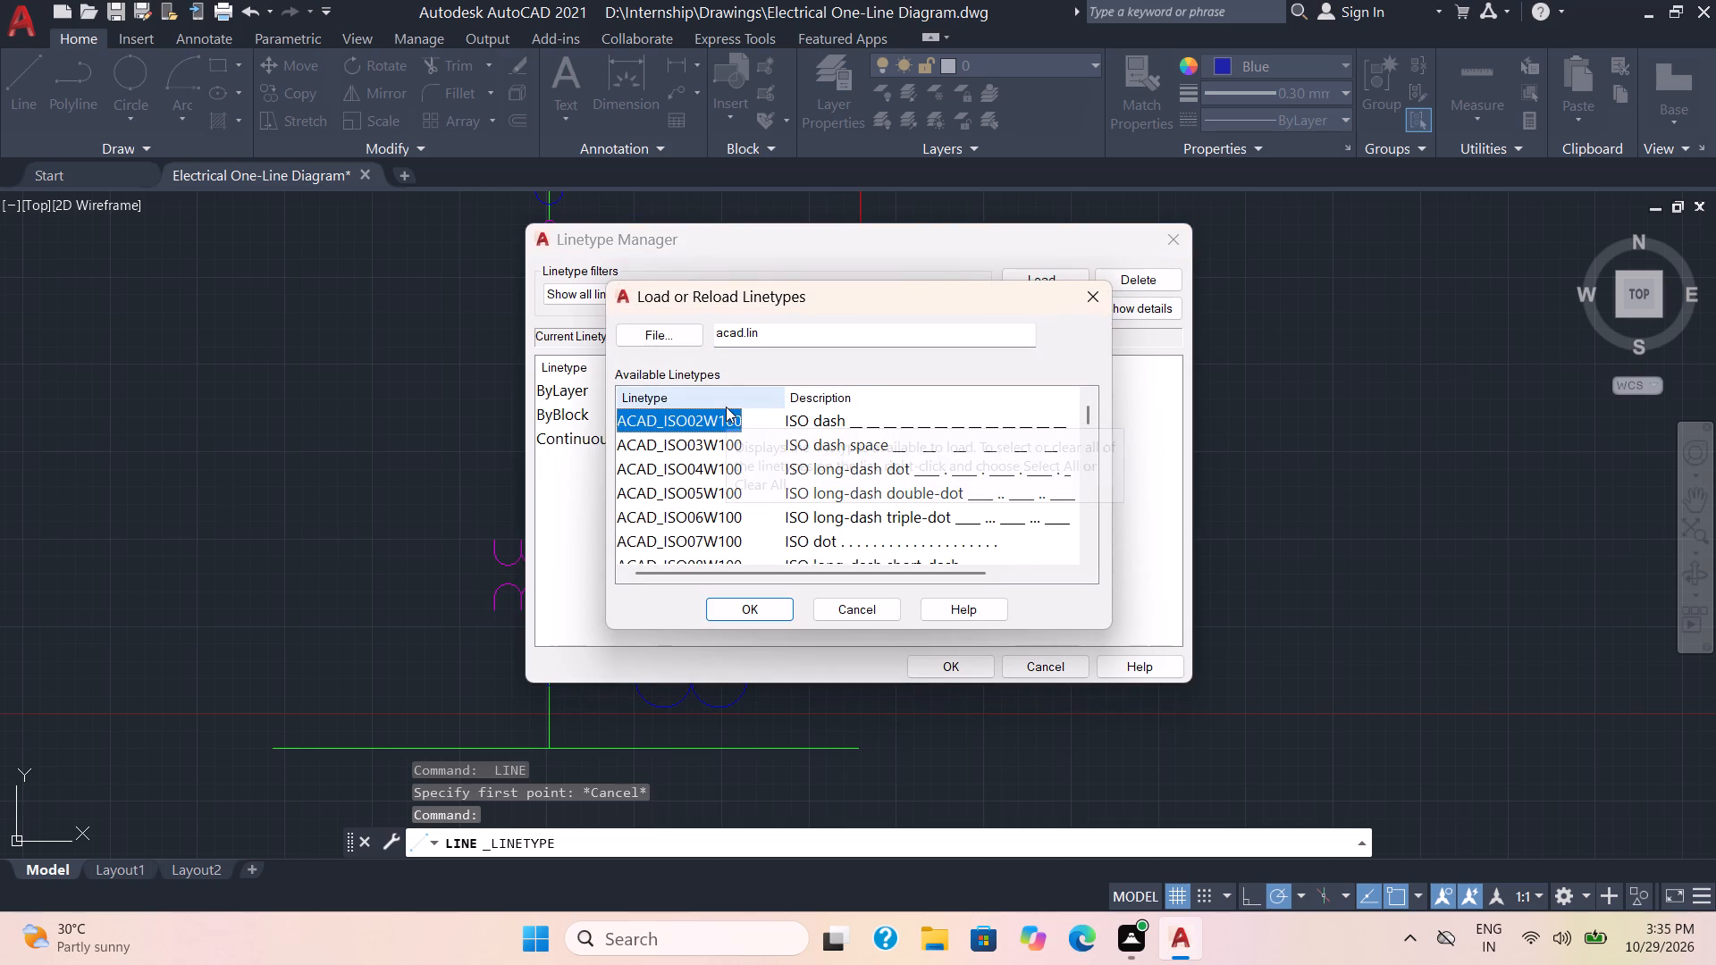
key(ctrl+a)
click(728, 609)
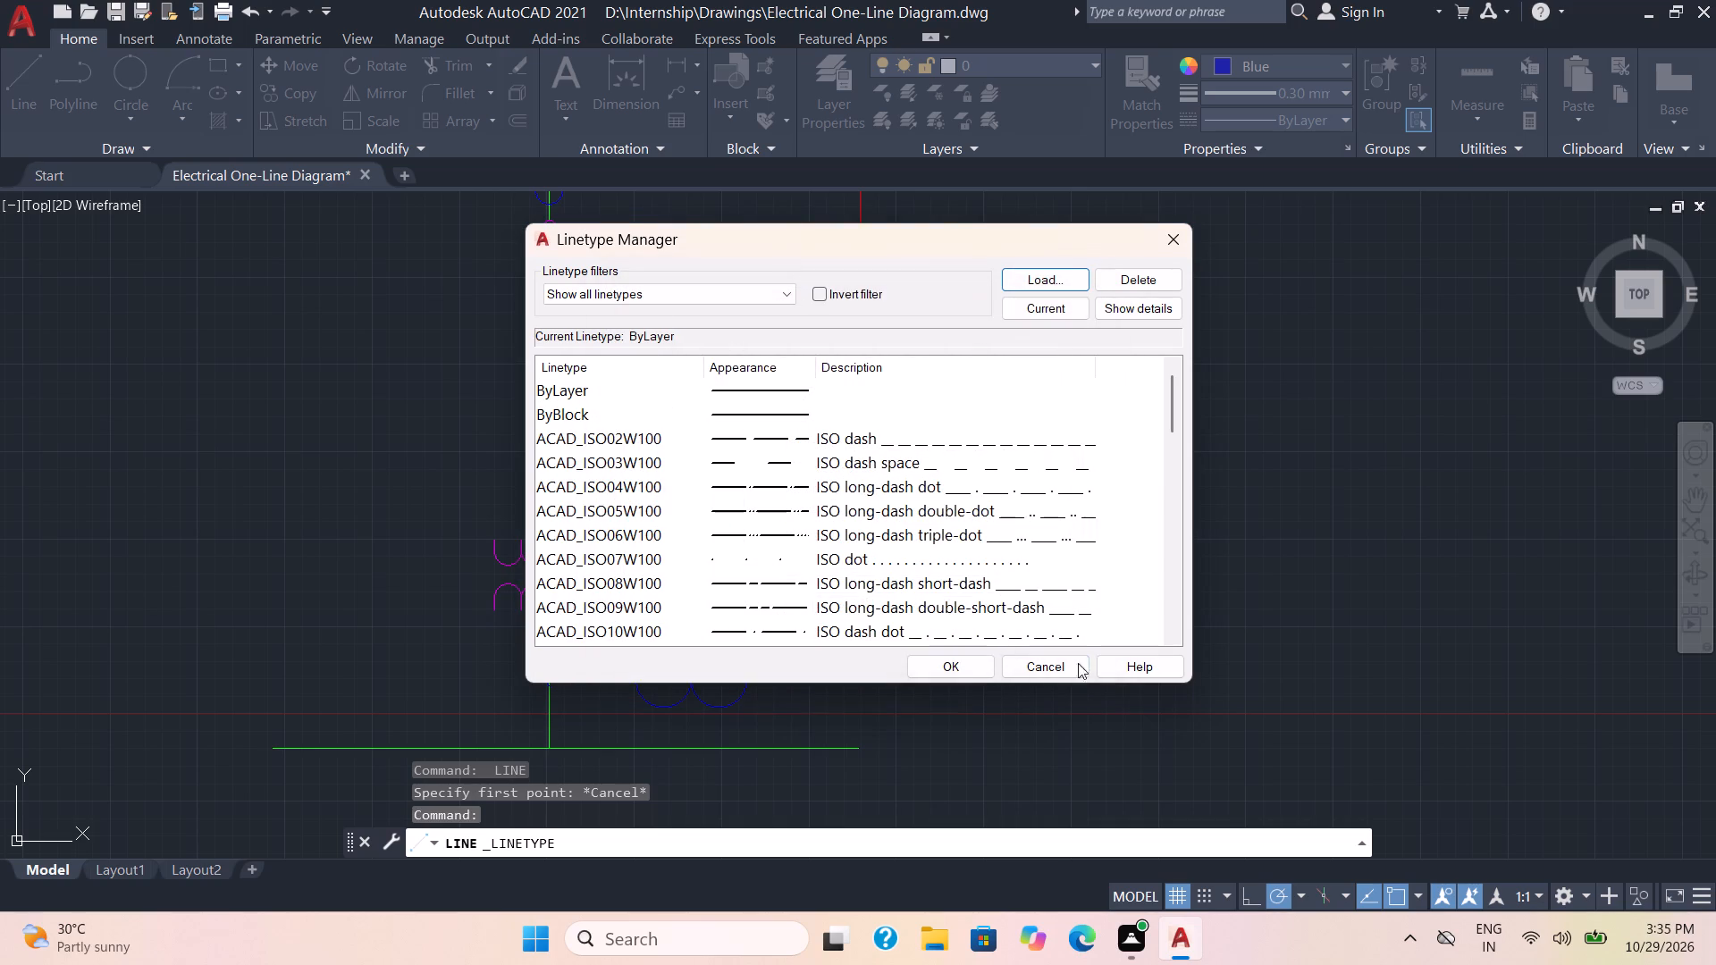
click(961, 671)
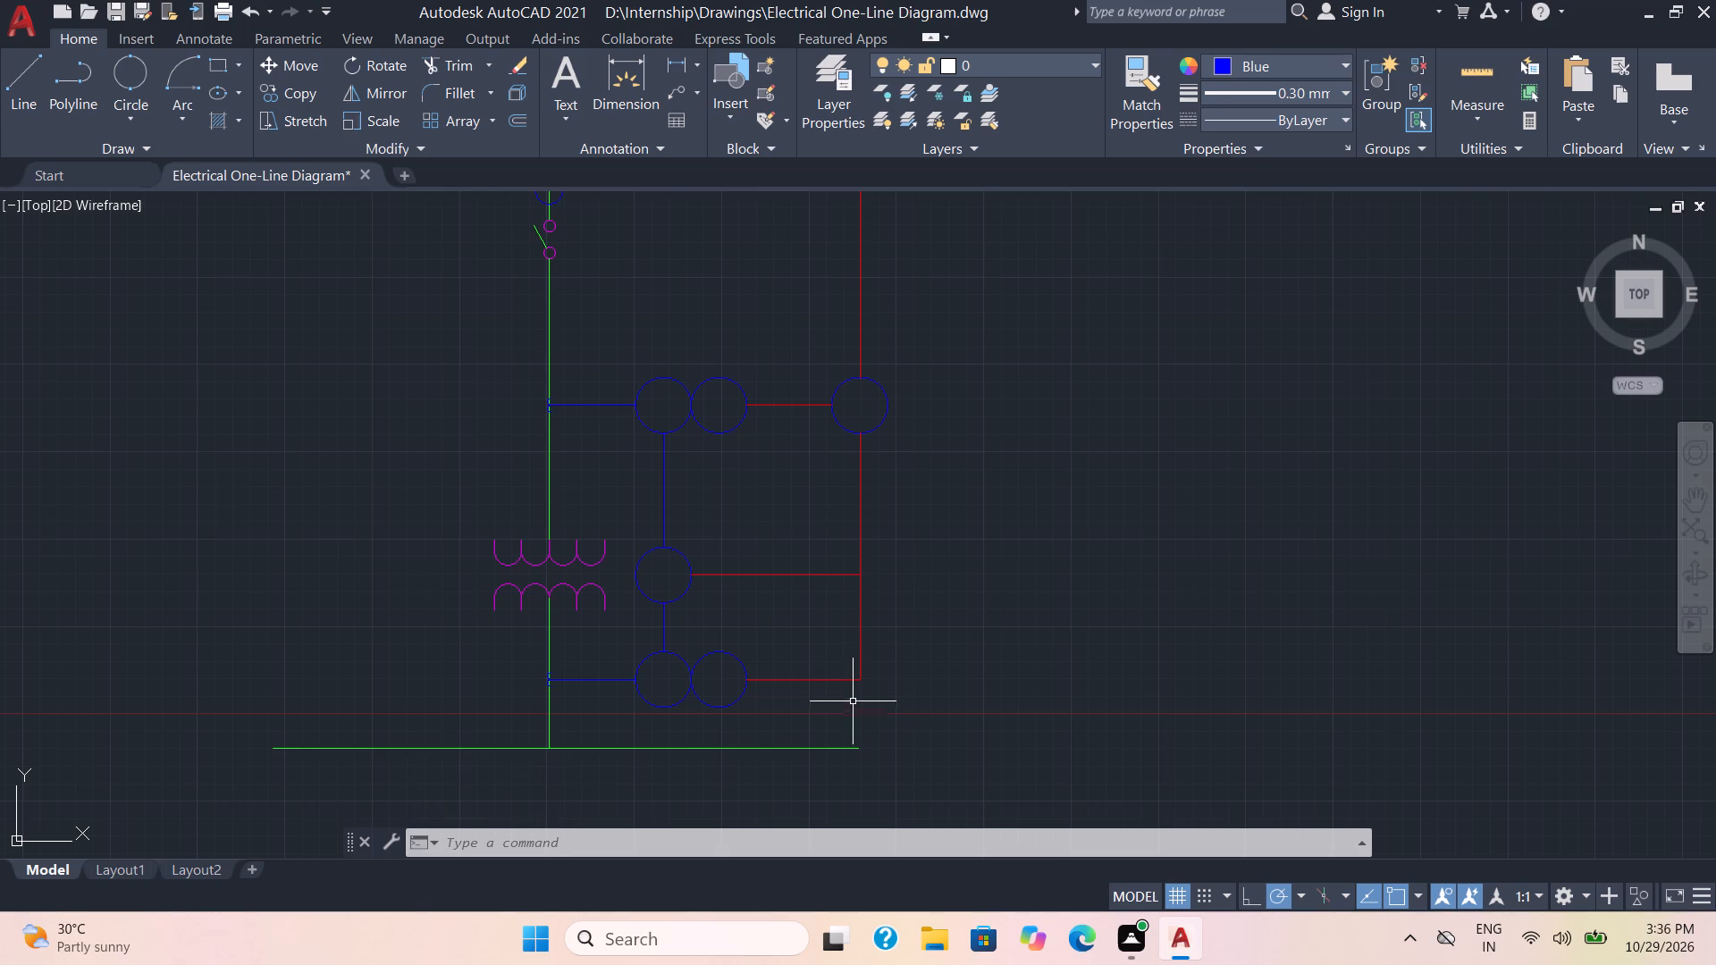
Change the linetype of all the red control connection lines to HIDDENX2.
click(892, 697)
click(843, 555)
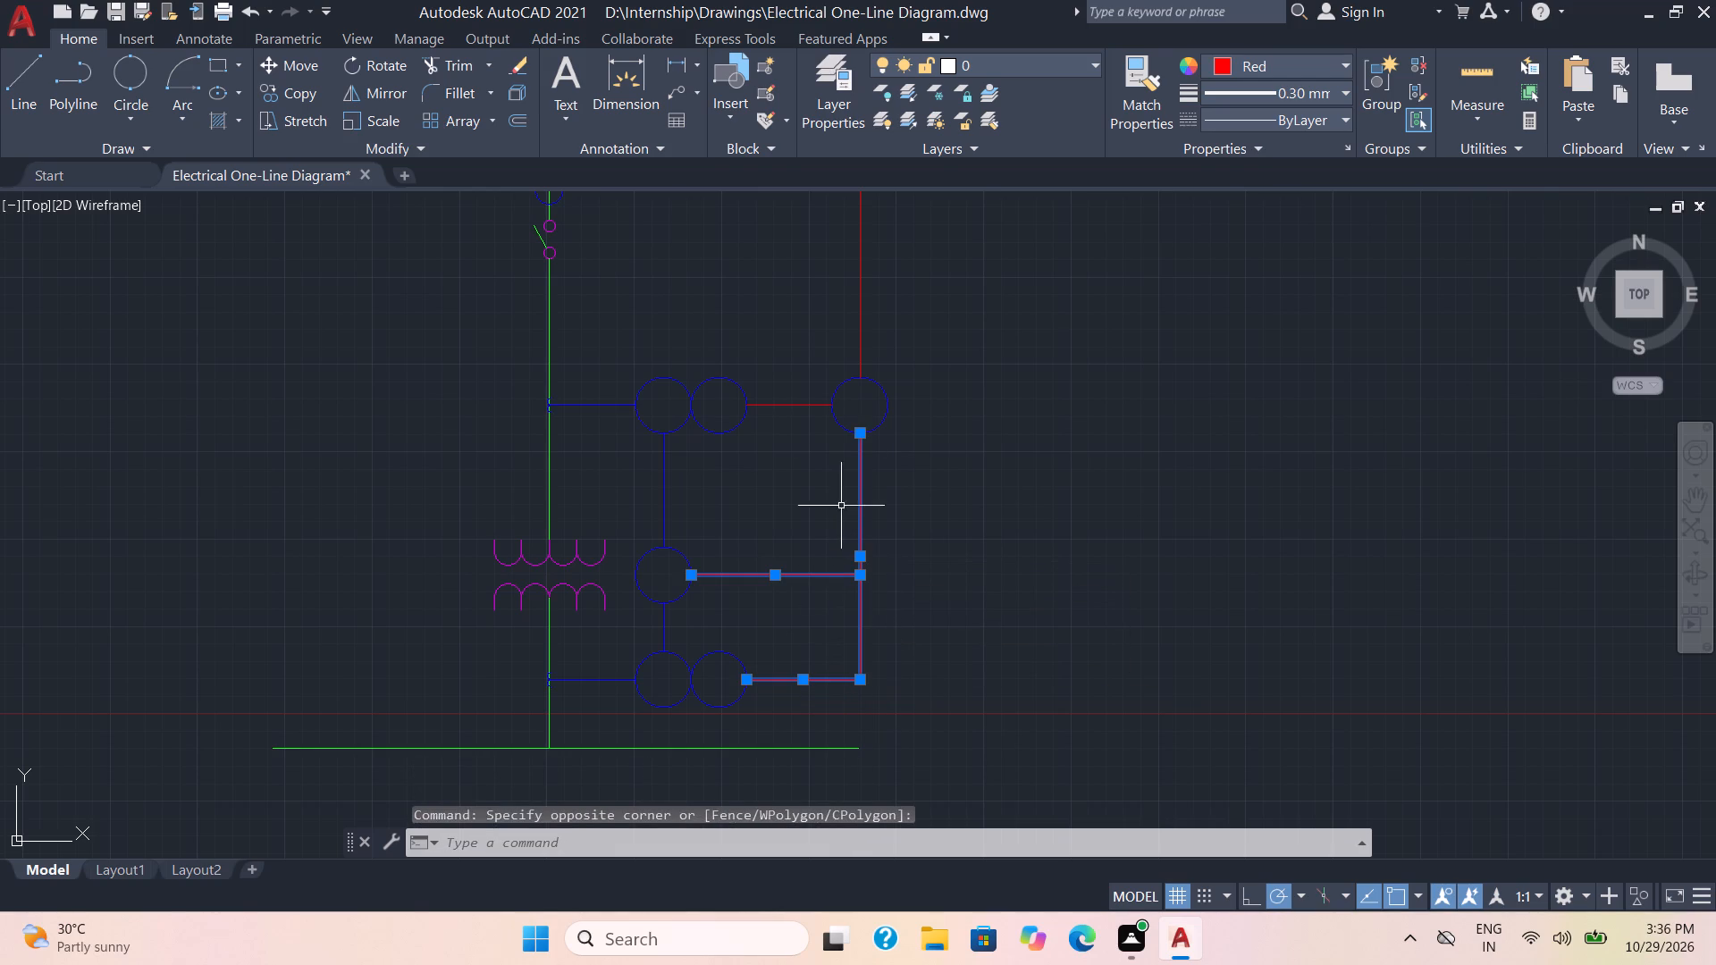
click(945, 310)
click(795, 288)
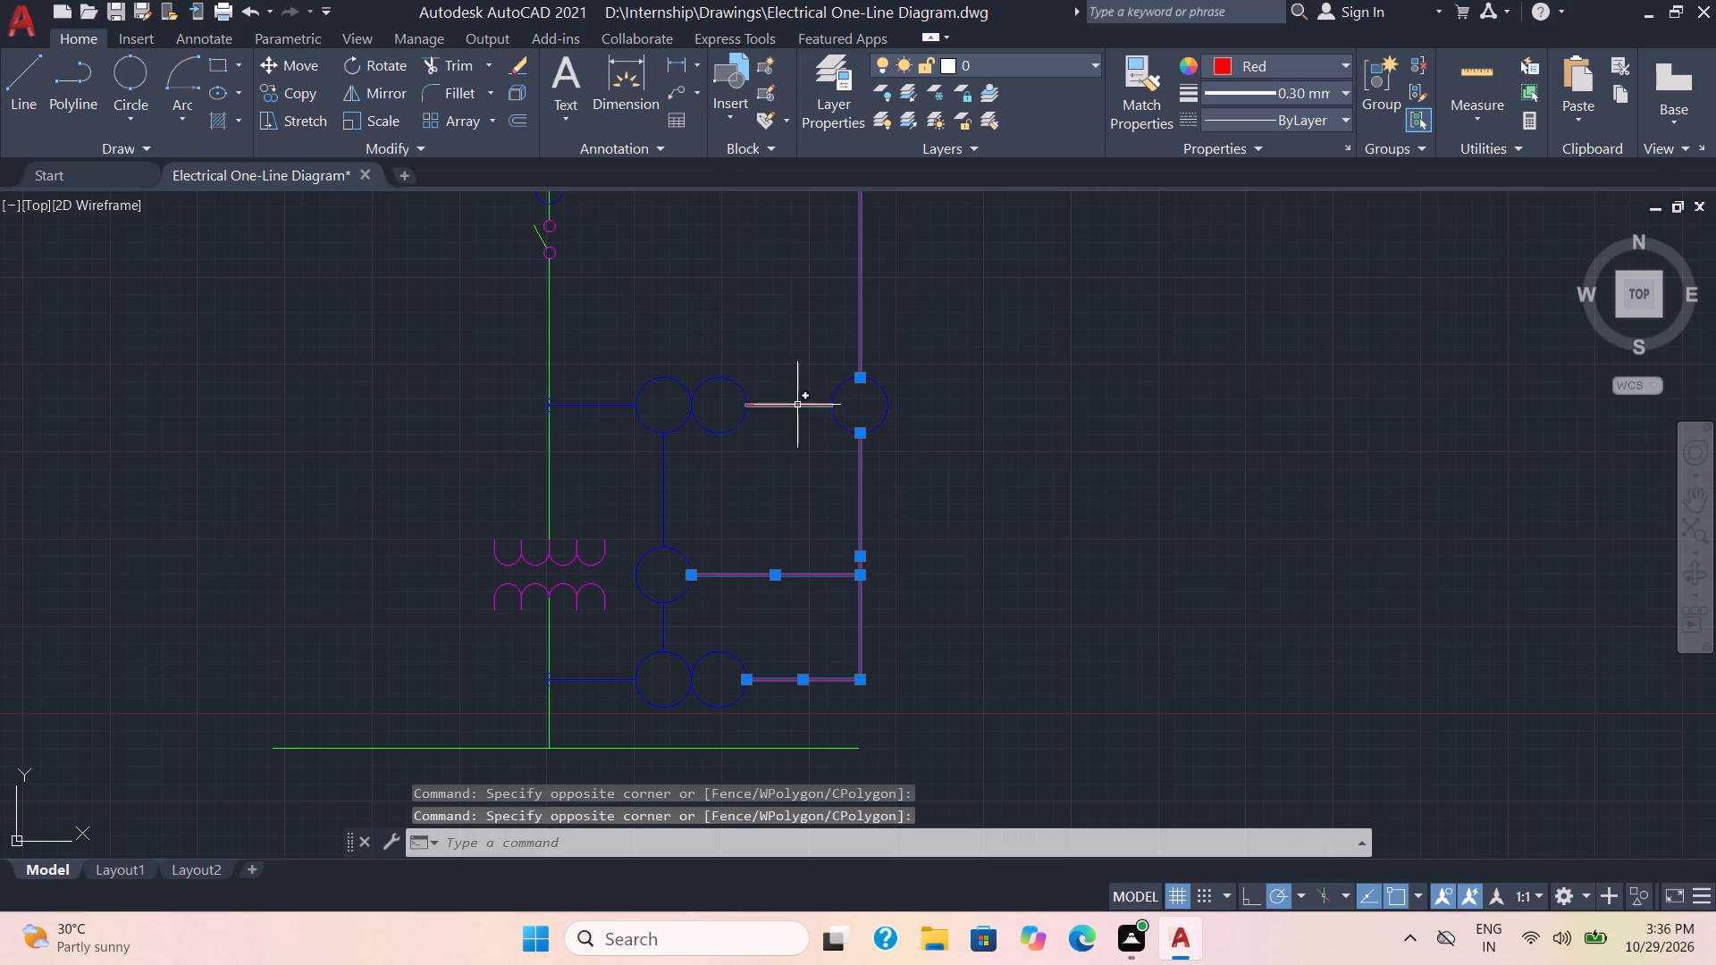
click(797, 405)
scroll(1086, 460, down, 3)
scroll(1017, 331, up, 1)
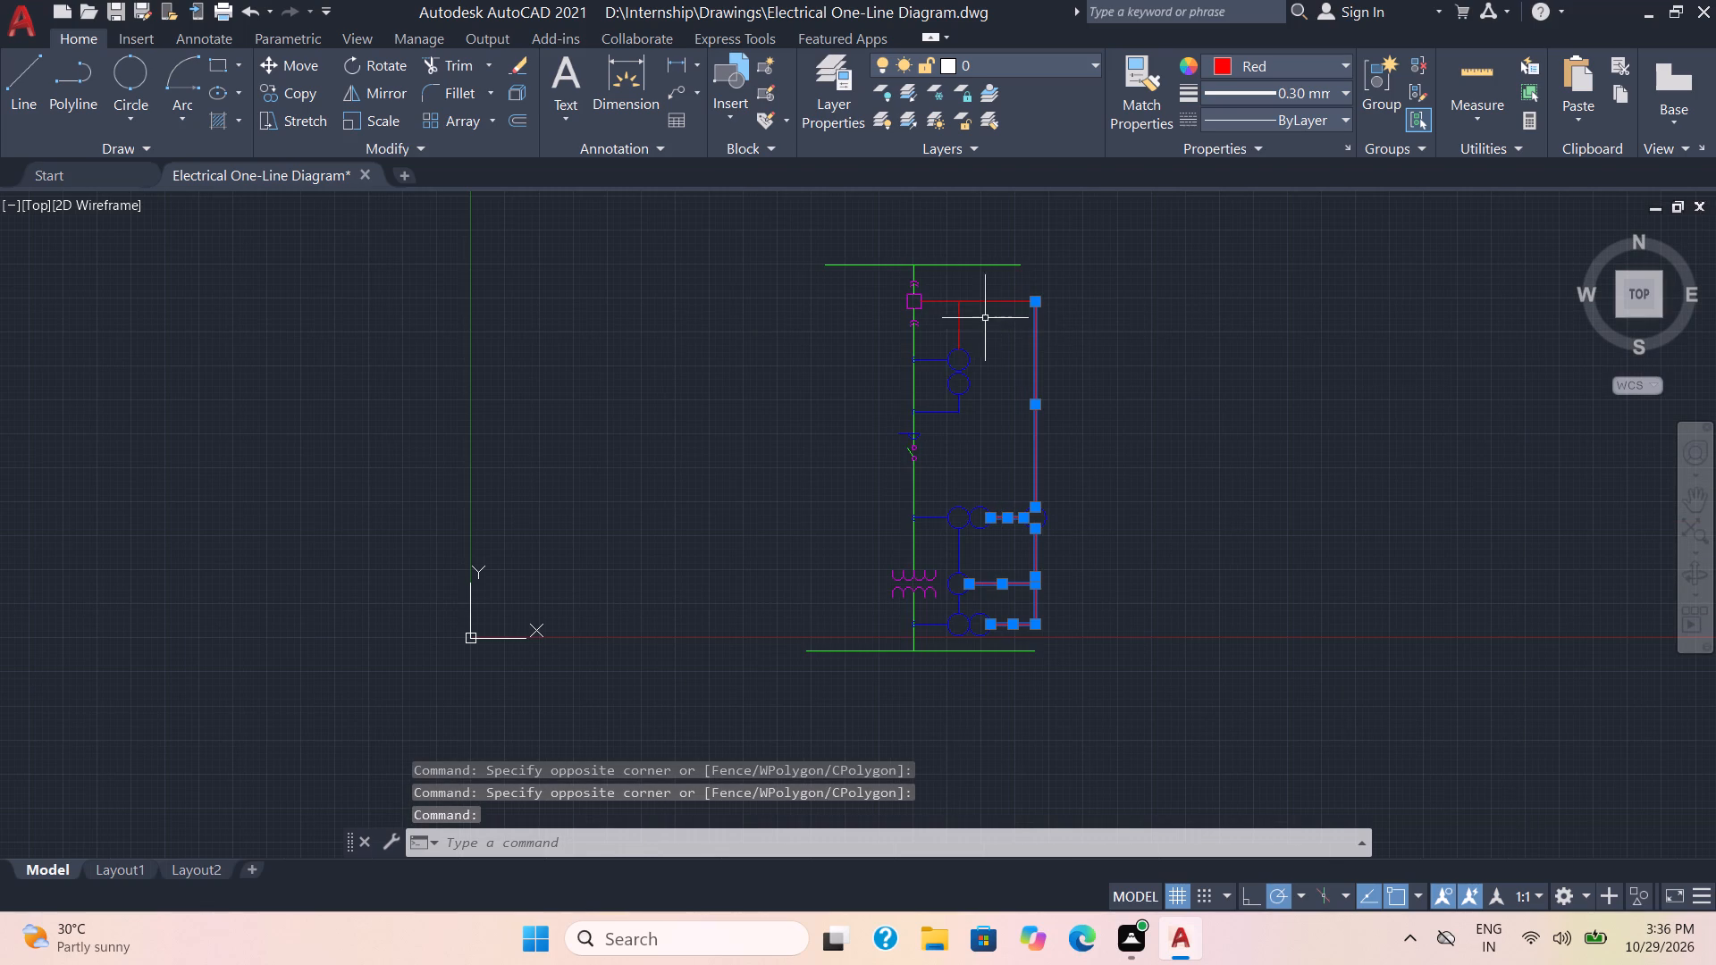
click(984, 317)
click(945, 294)
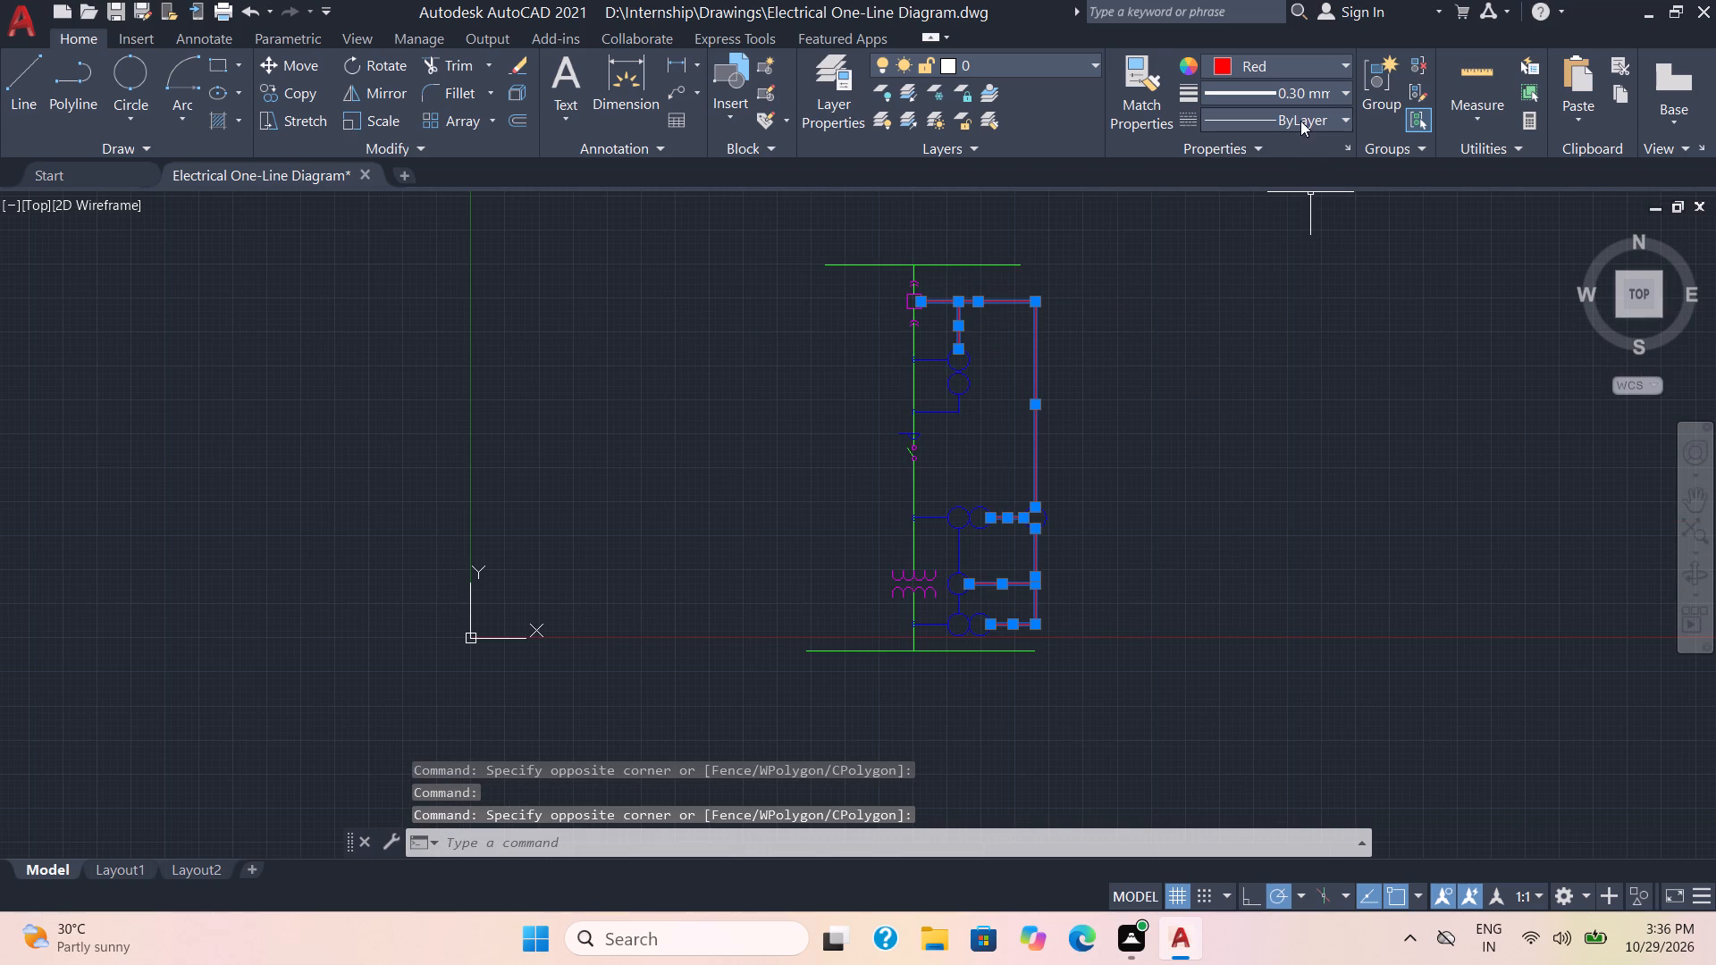
click(1321, 119)
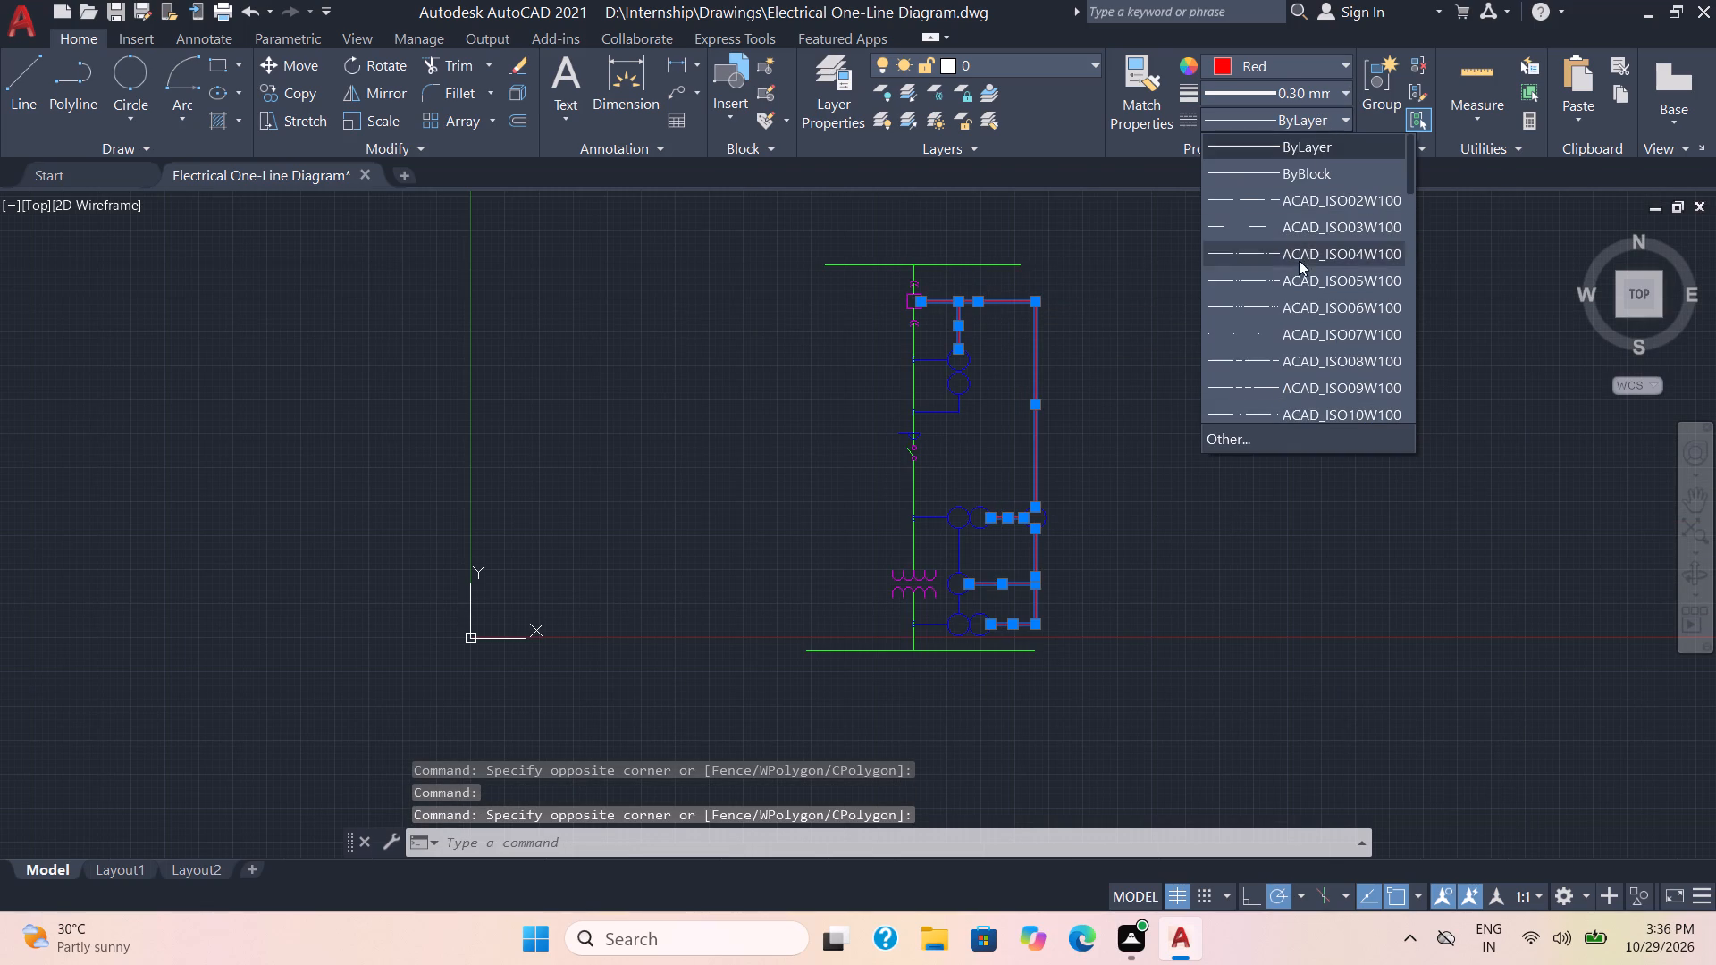
scroll(1293, 302, down, 10)
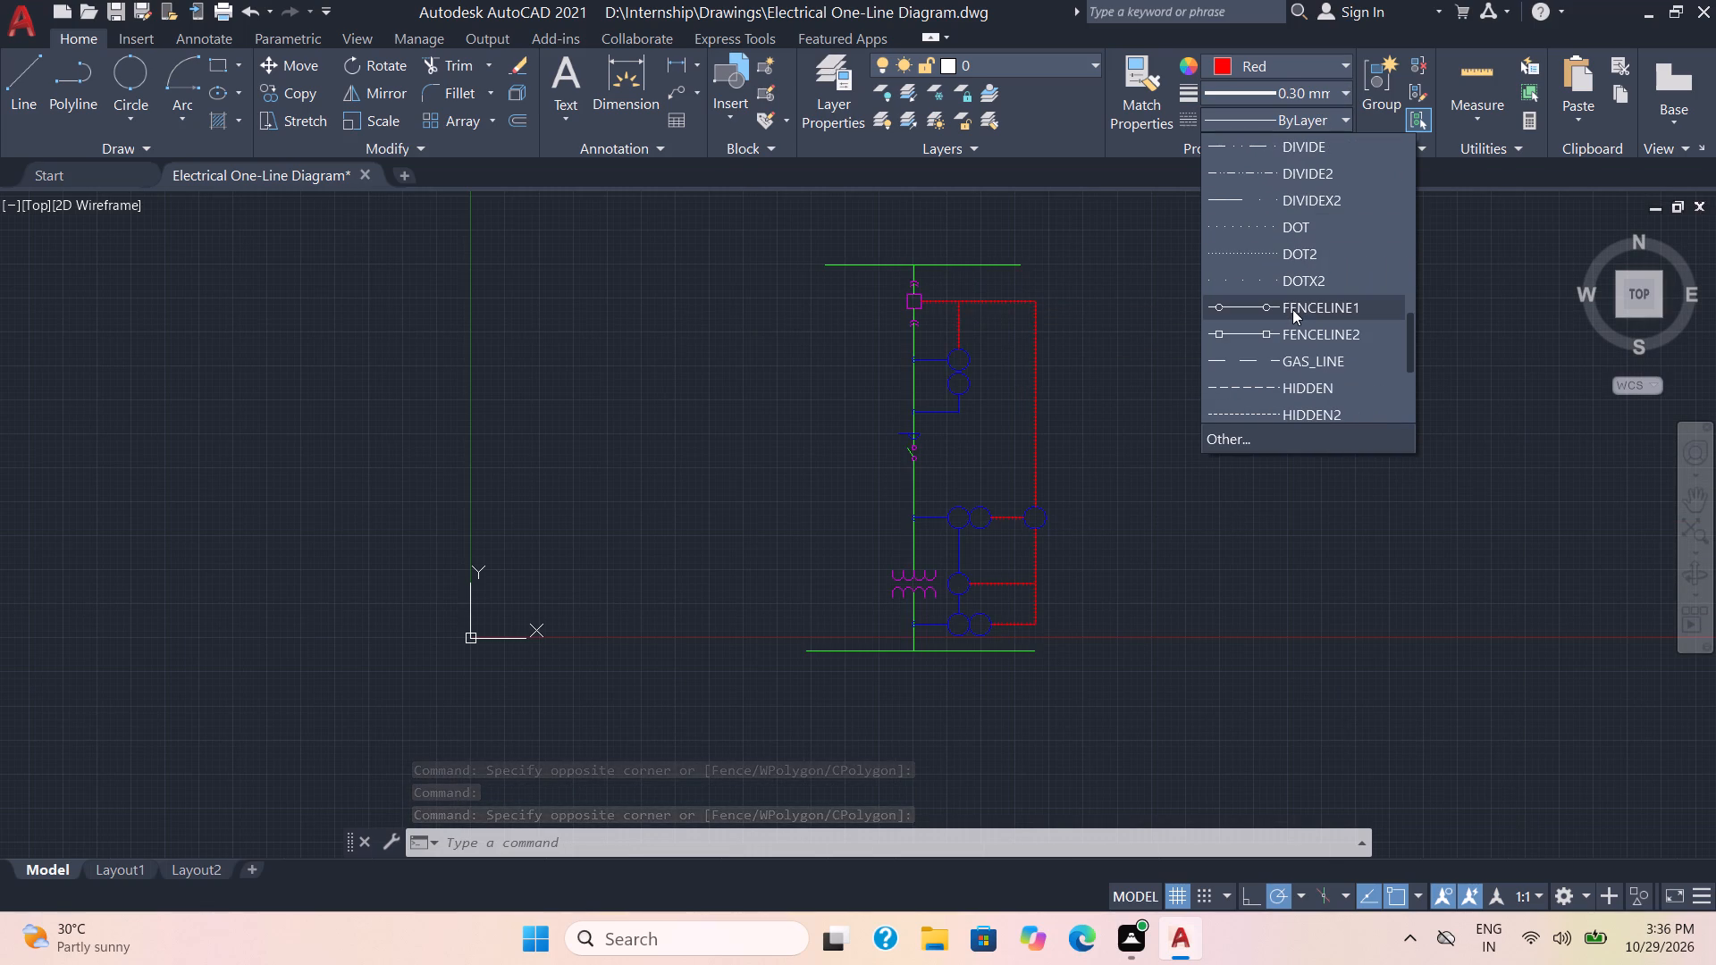
scroll(1300, 253, down, 3)
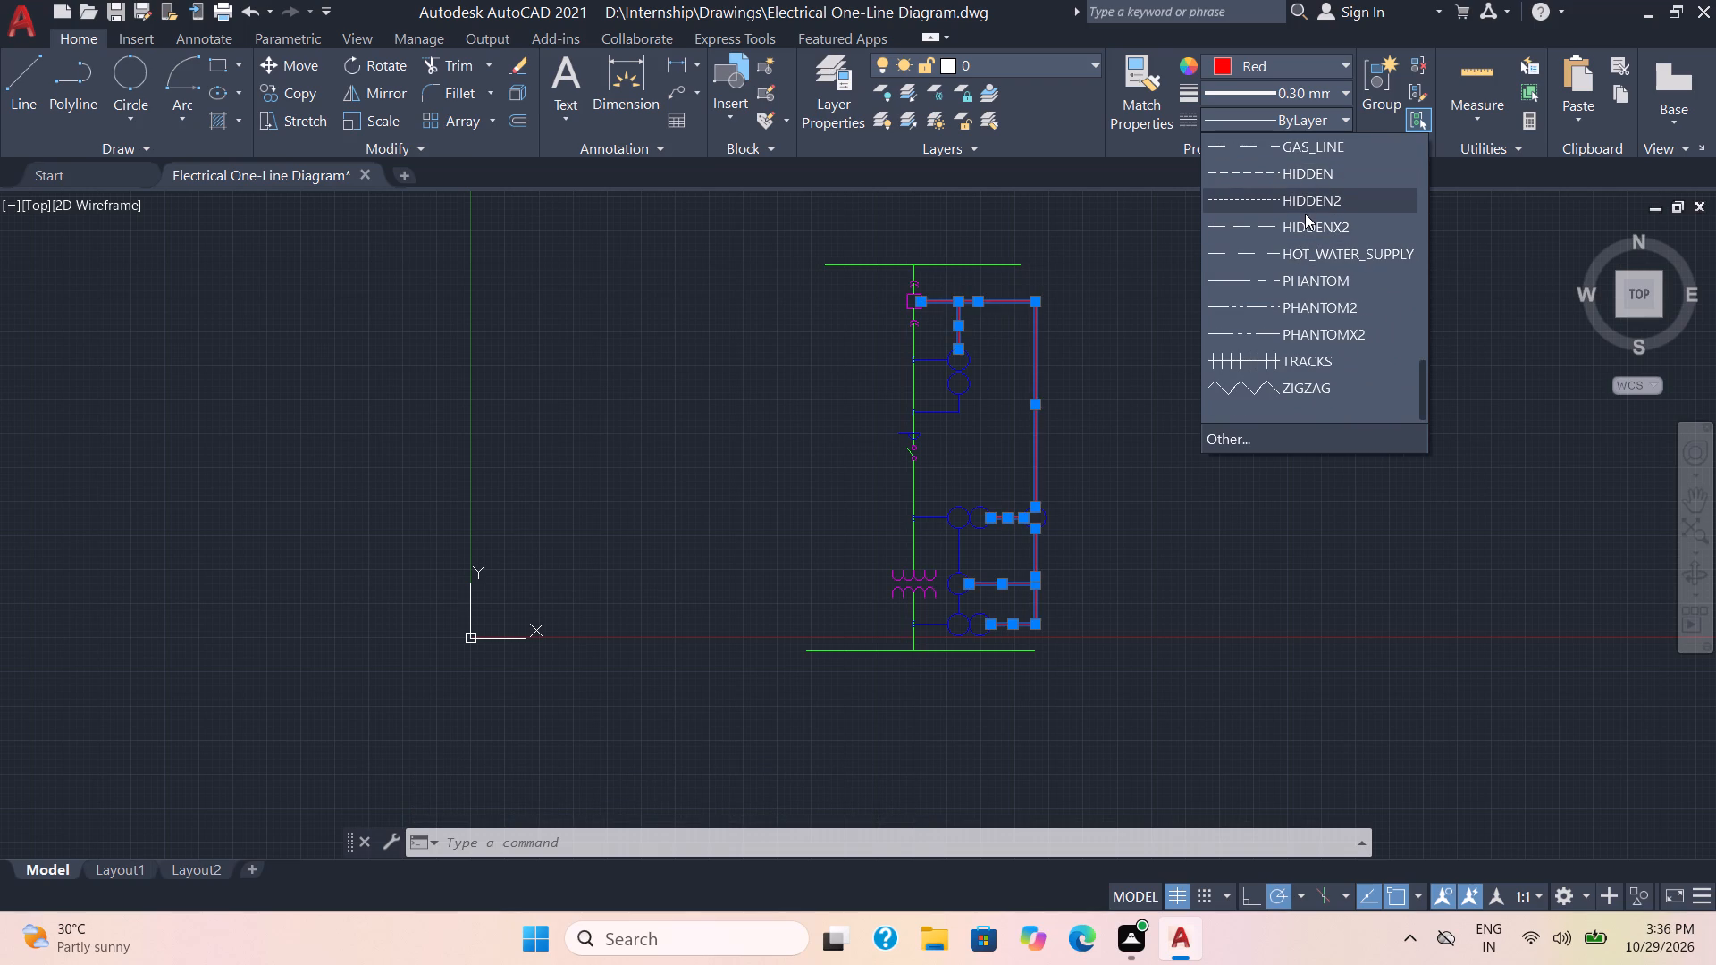
click(1305, 225)
scroll(1164, 449, up, 3)
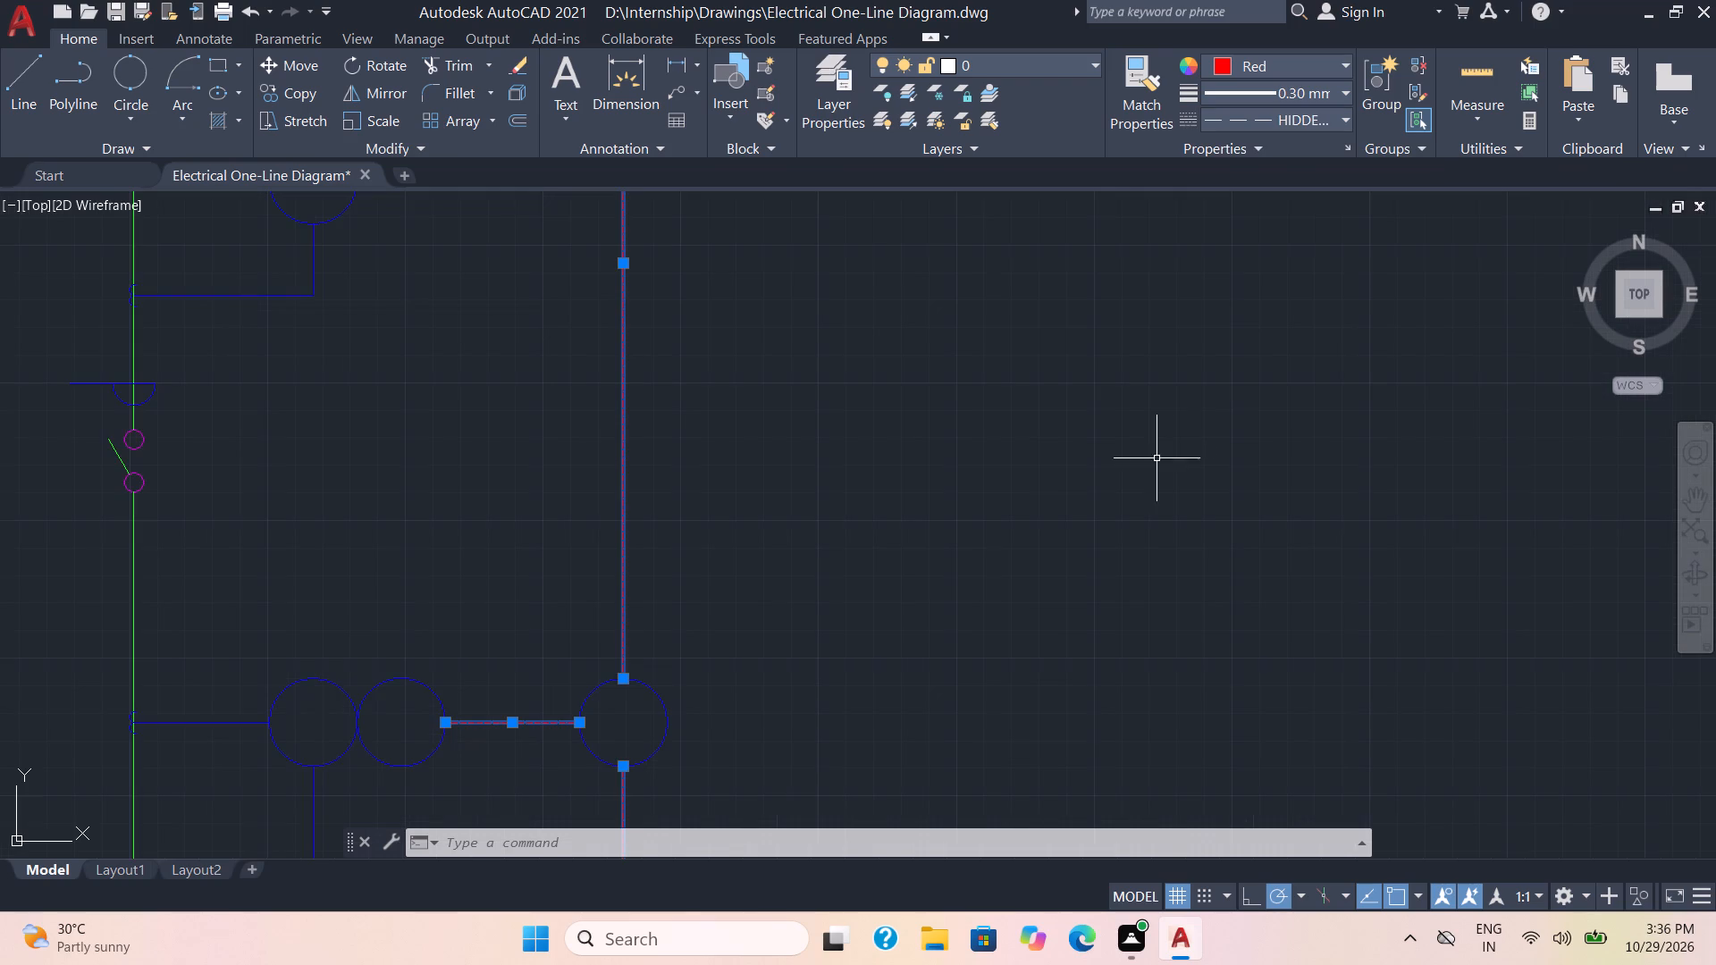
scroll(1047, 502, down, 1)
key(space)
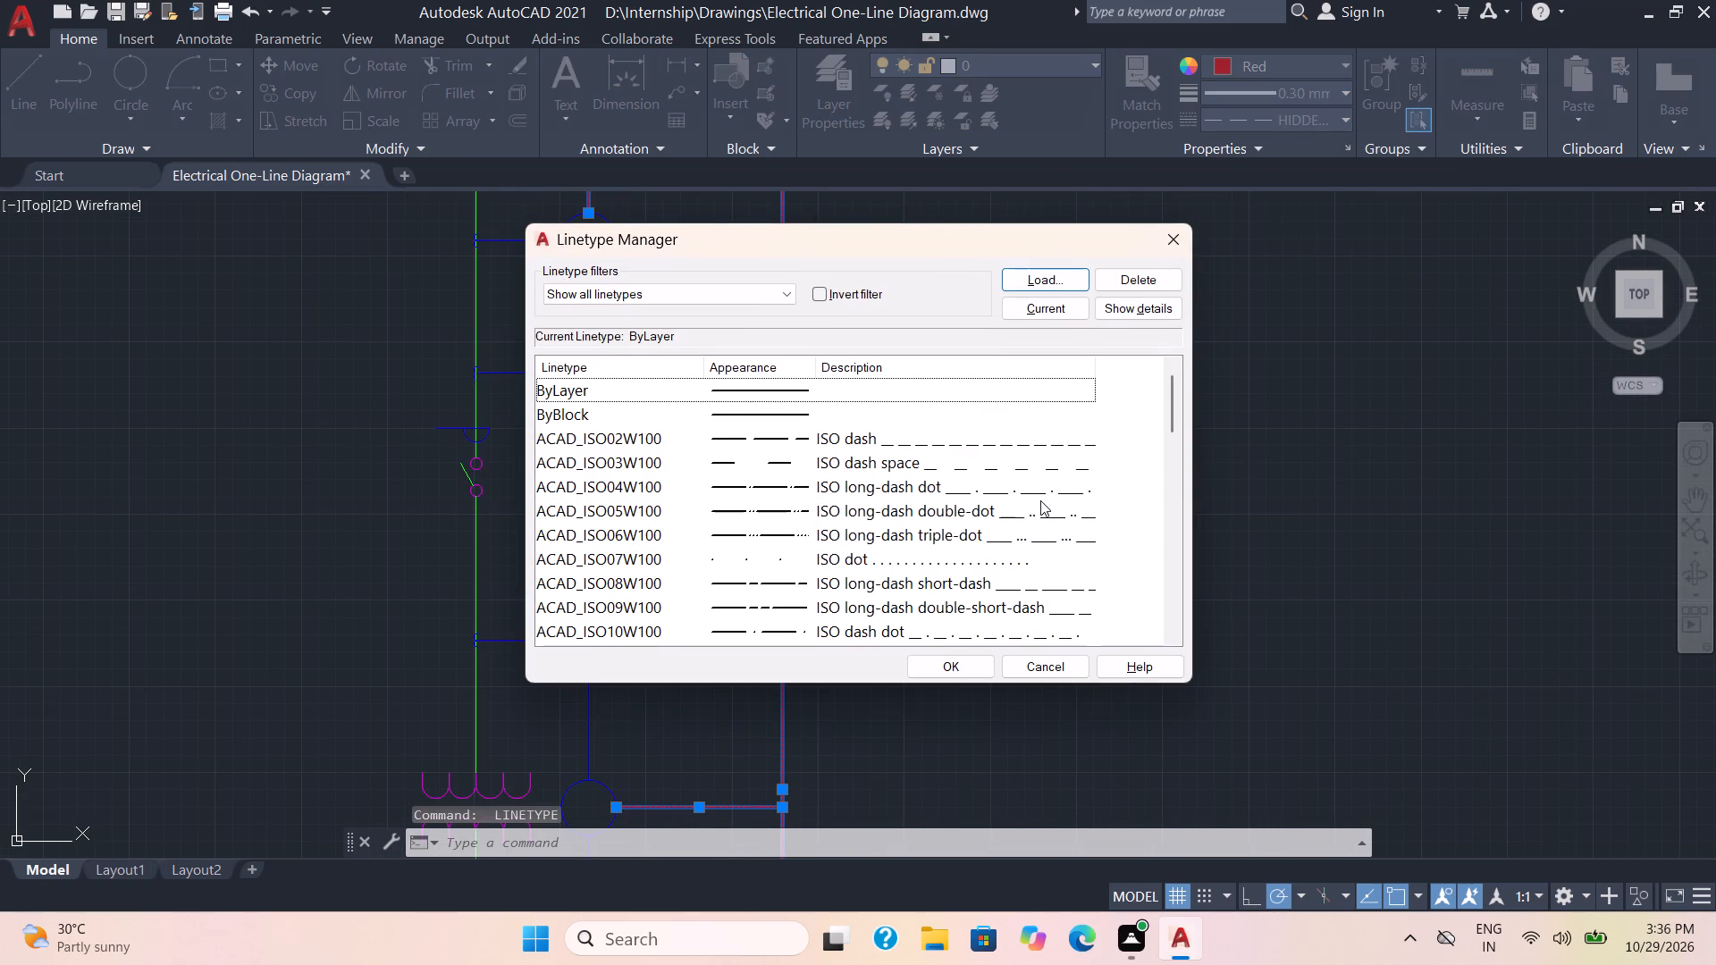
click(1173, 239)
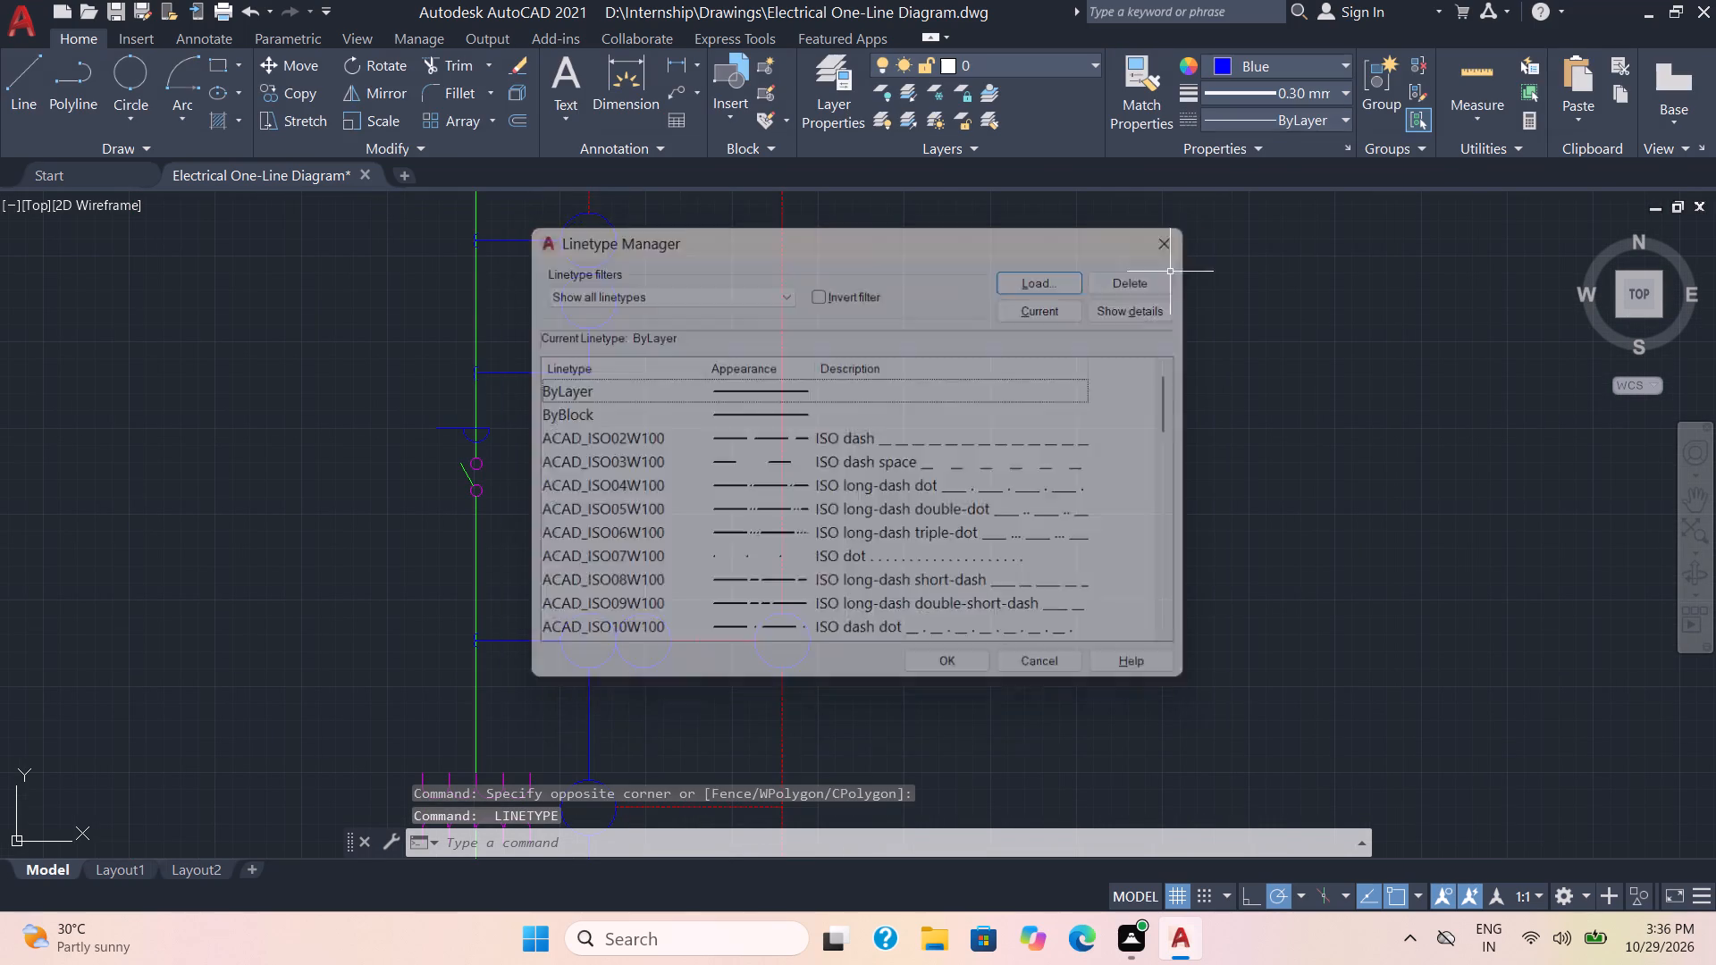
key(Escape)
Set the linetype scale of all the red dashed control connection lines to 5.
click(883, 499)
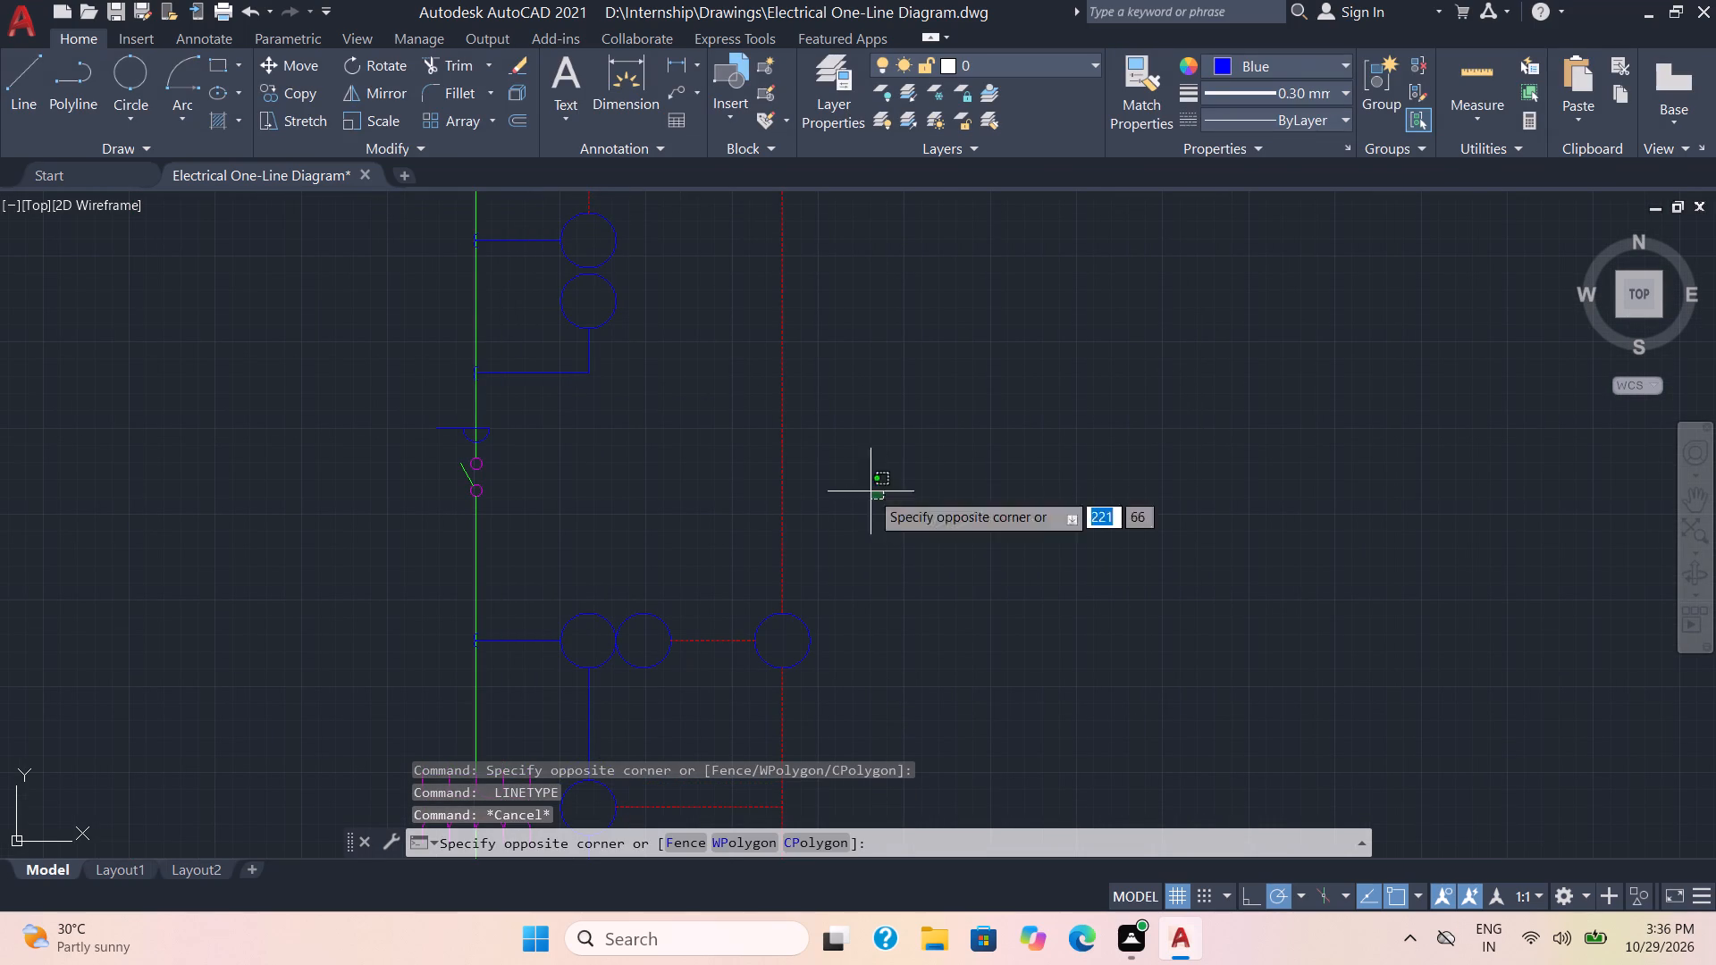
click(761, 425)
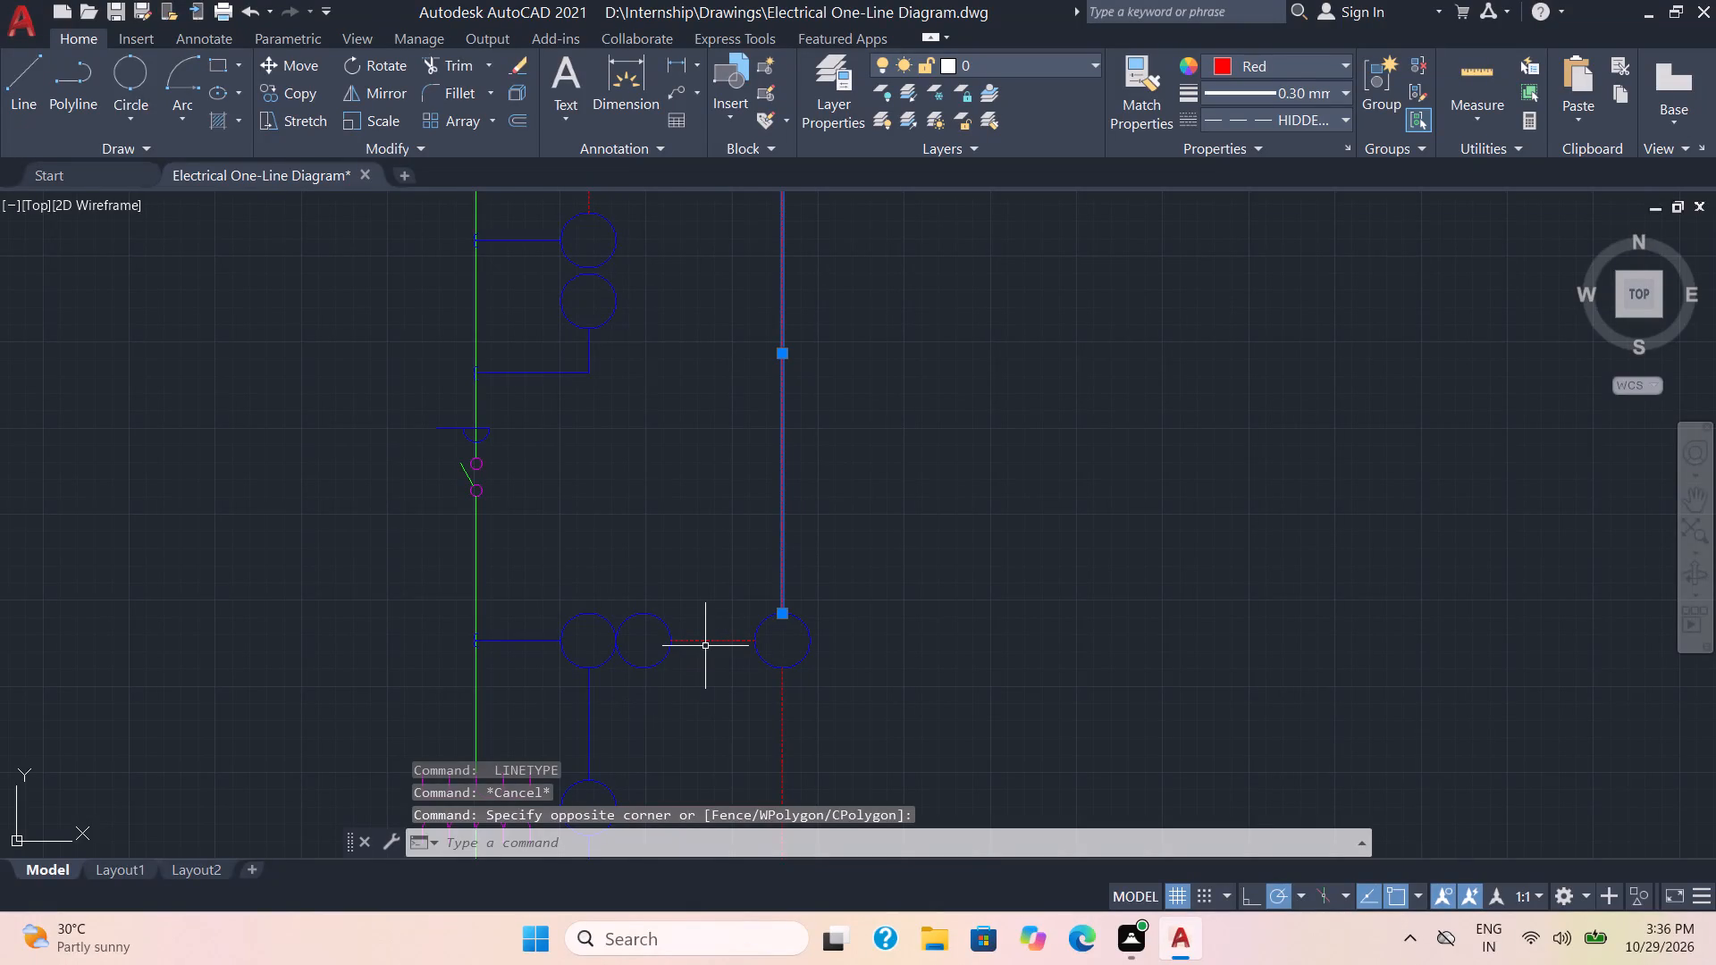
click(711, 641)
scroll(775, 281, down, 2)
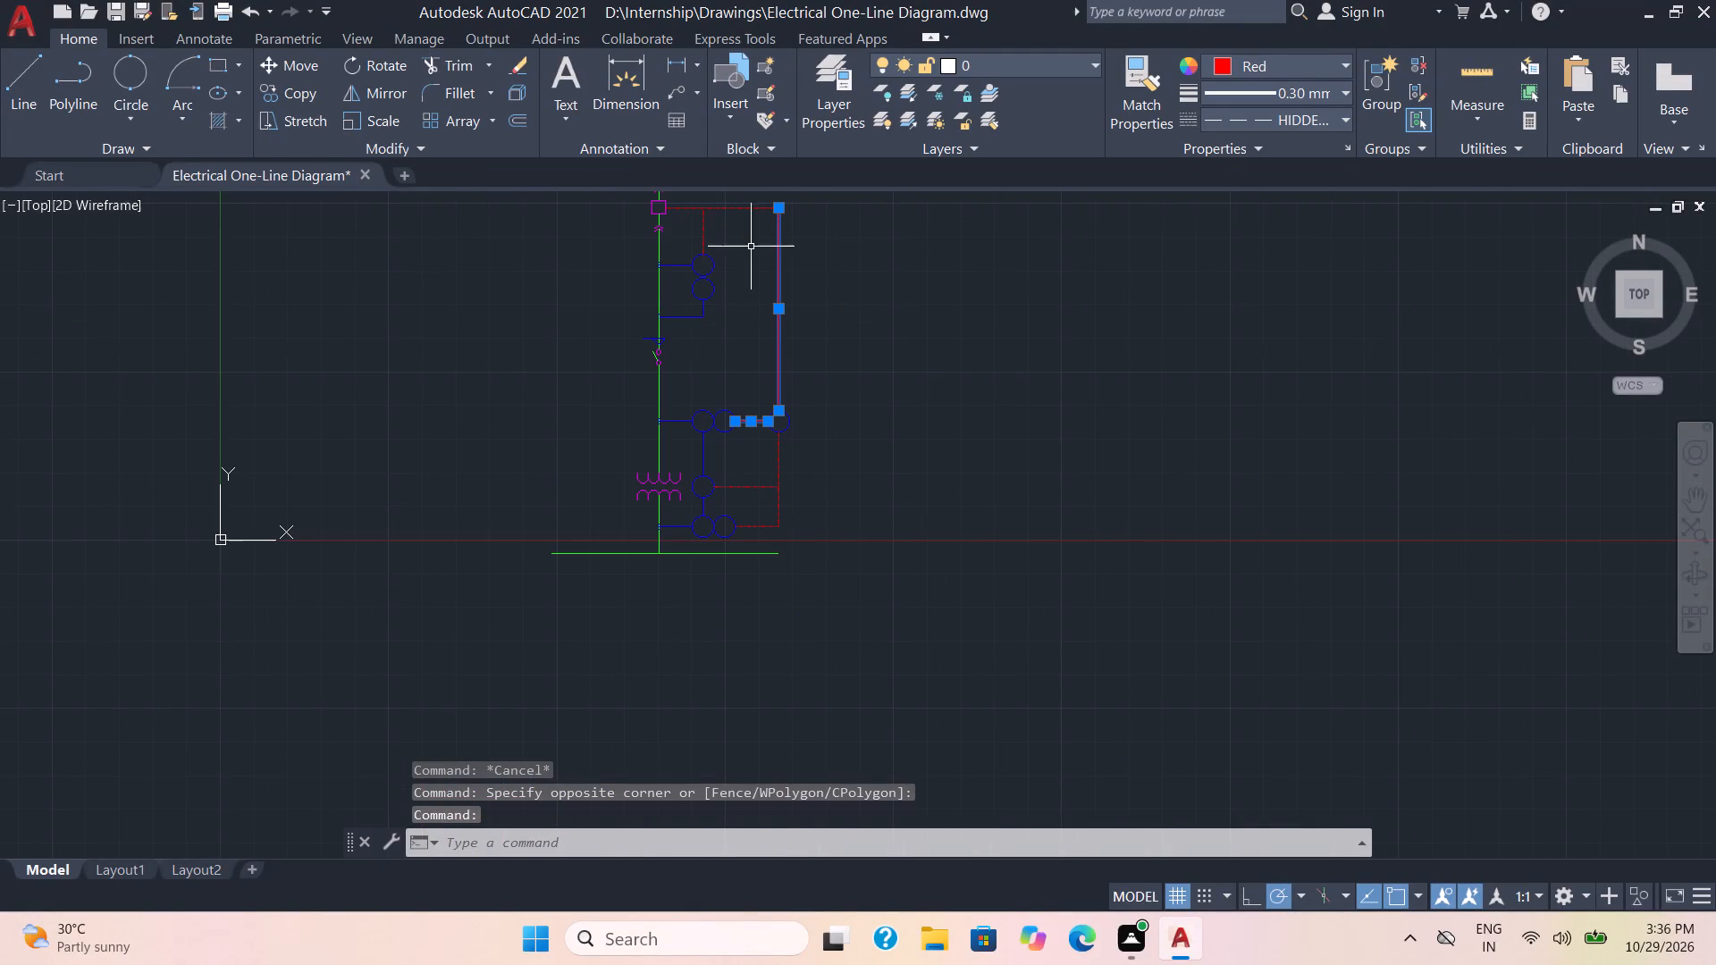
click(751, 246)
click(684, 197)
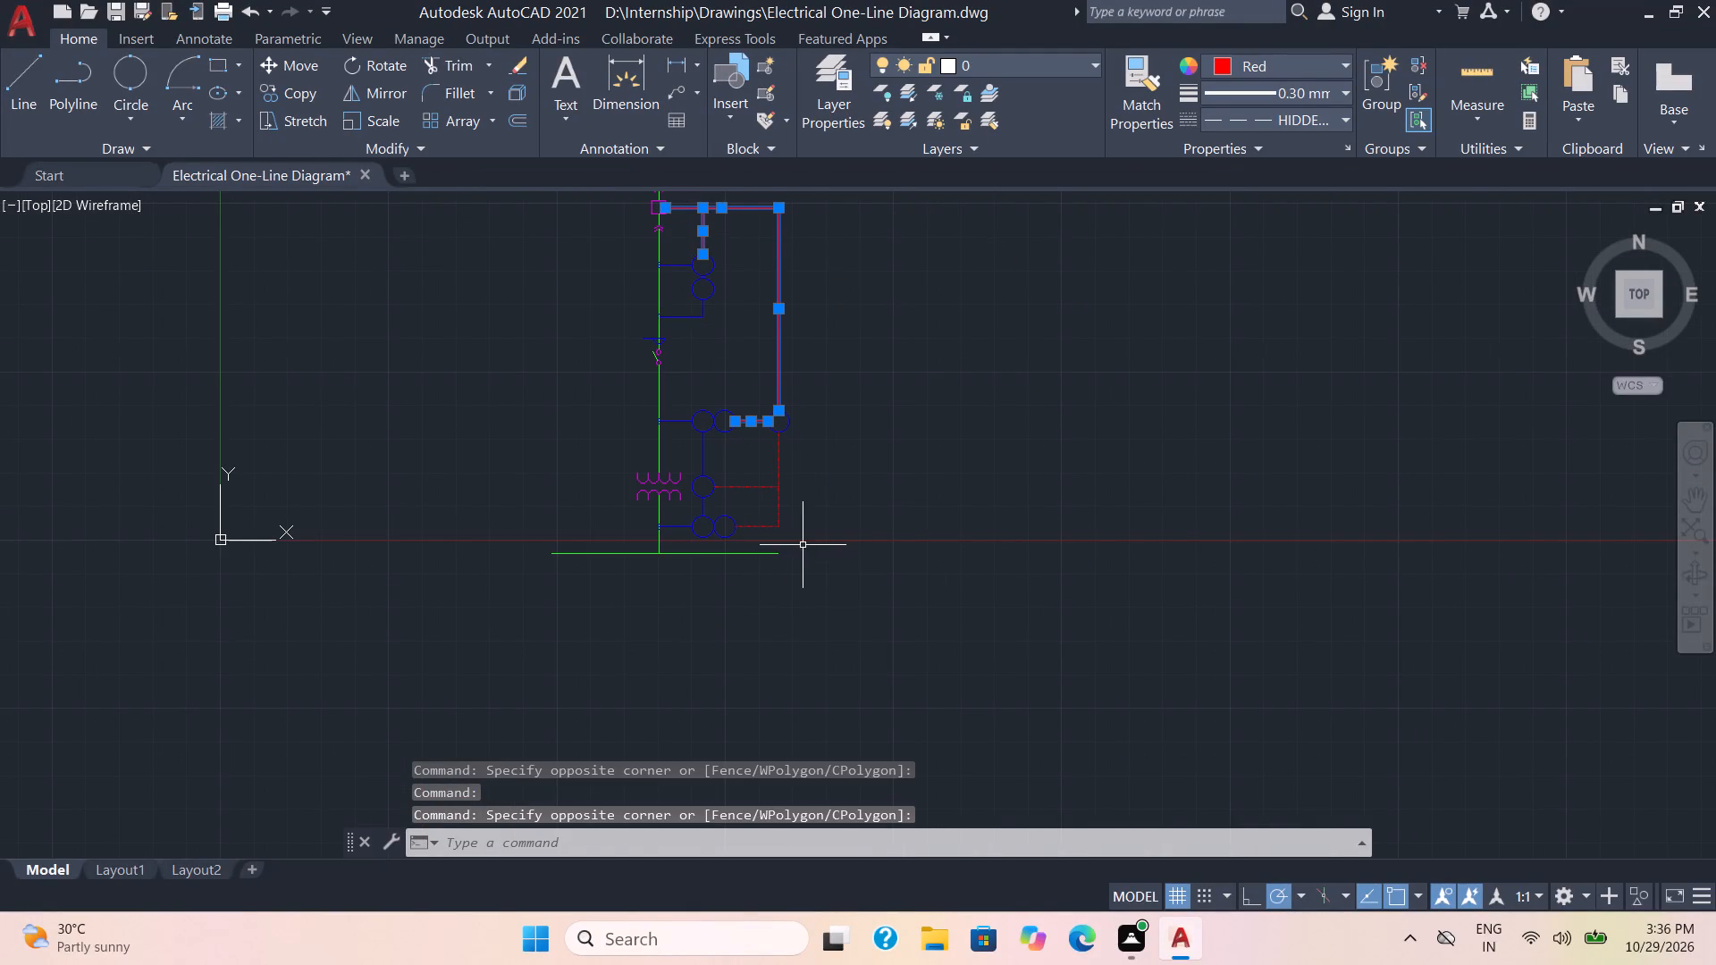
click(803, 545)
click(762, 479)
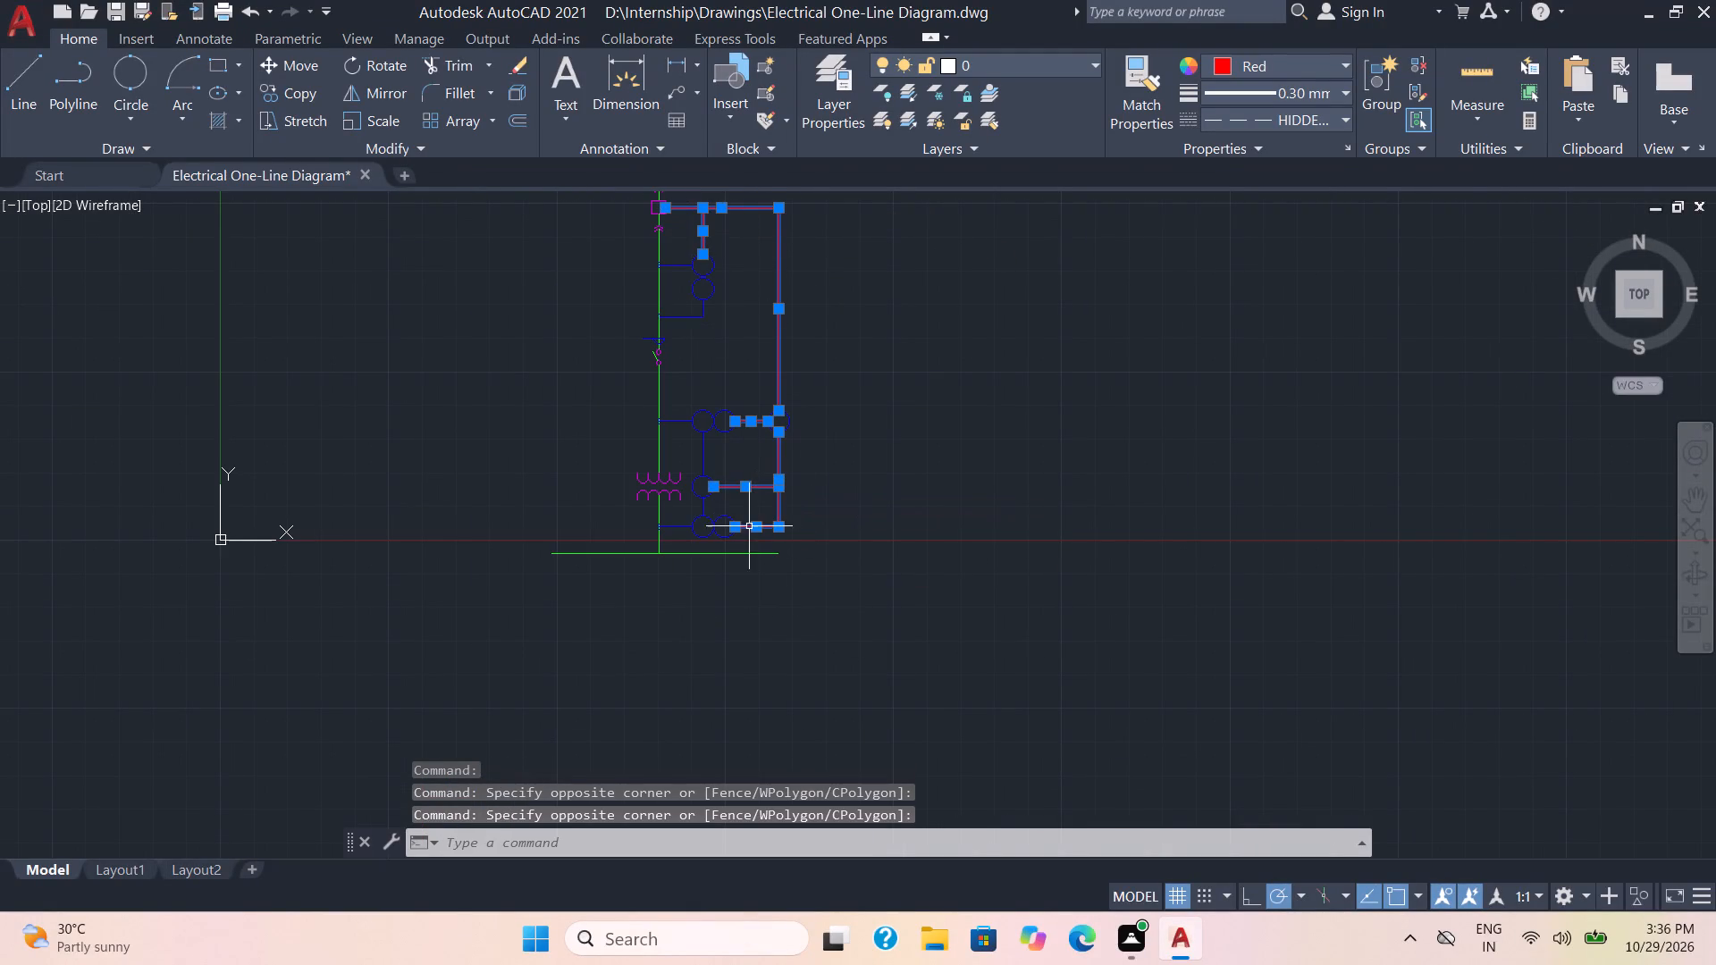
key(ctrl+1)
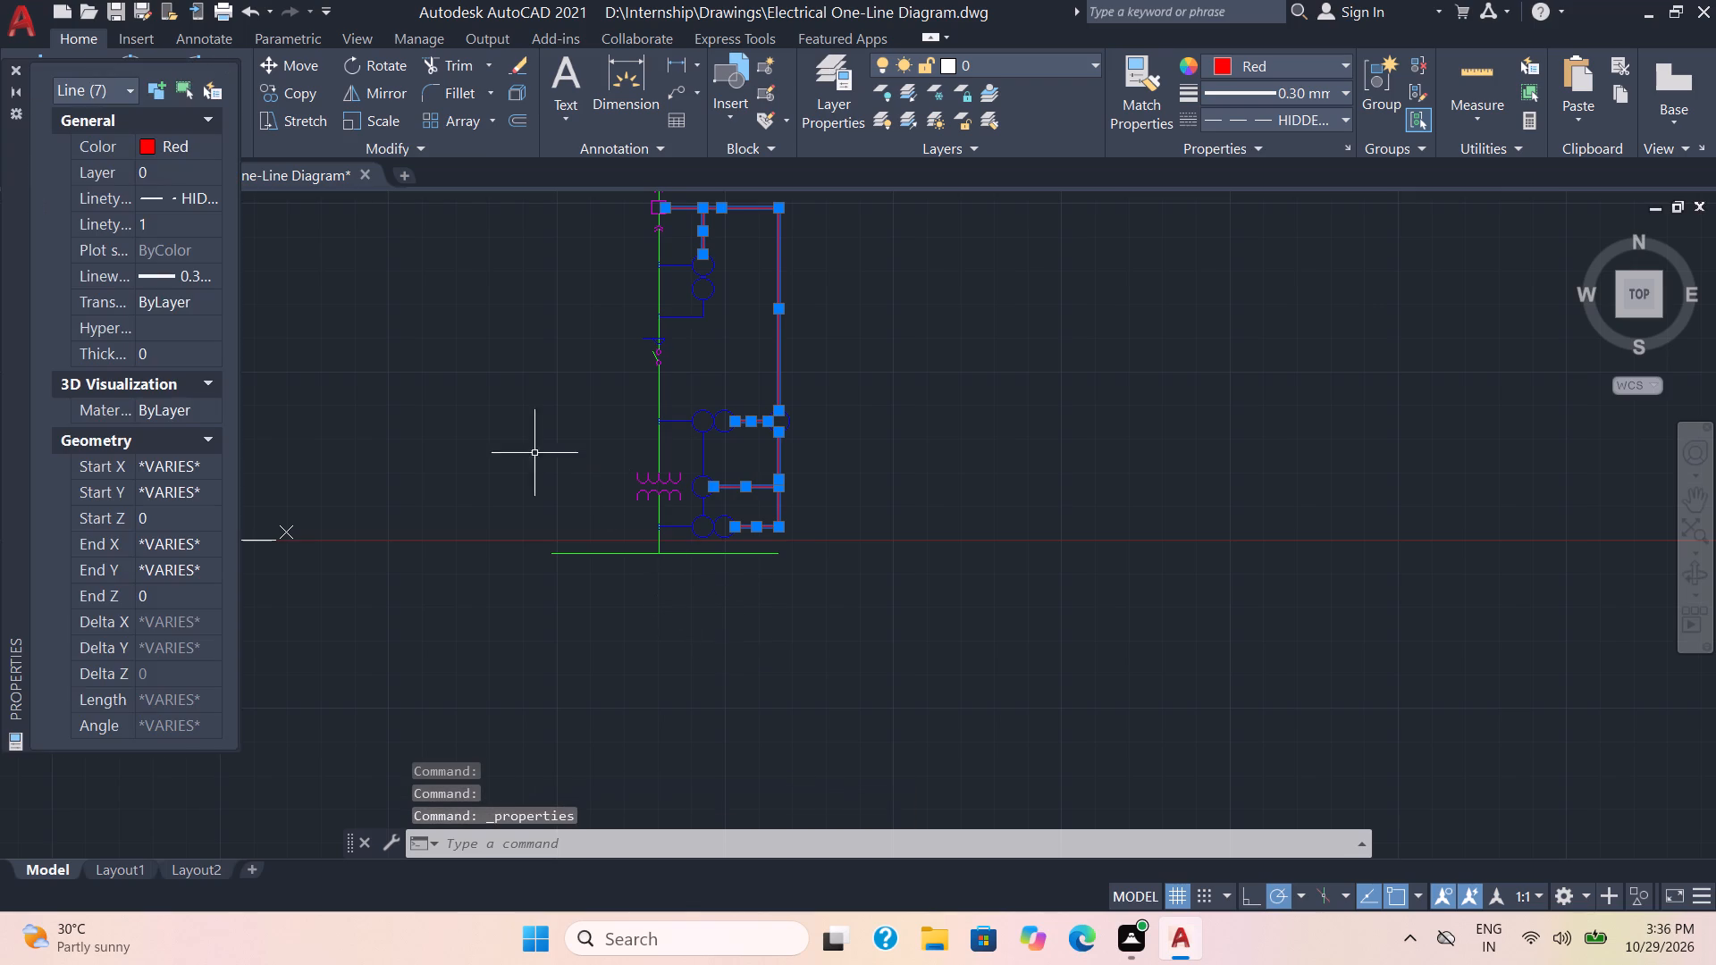
click(167, 226)
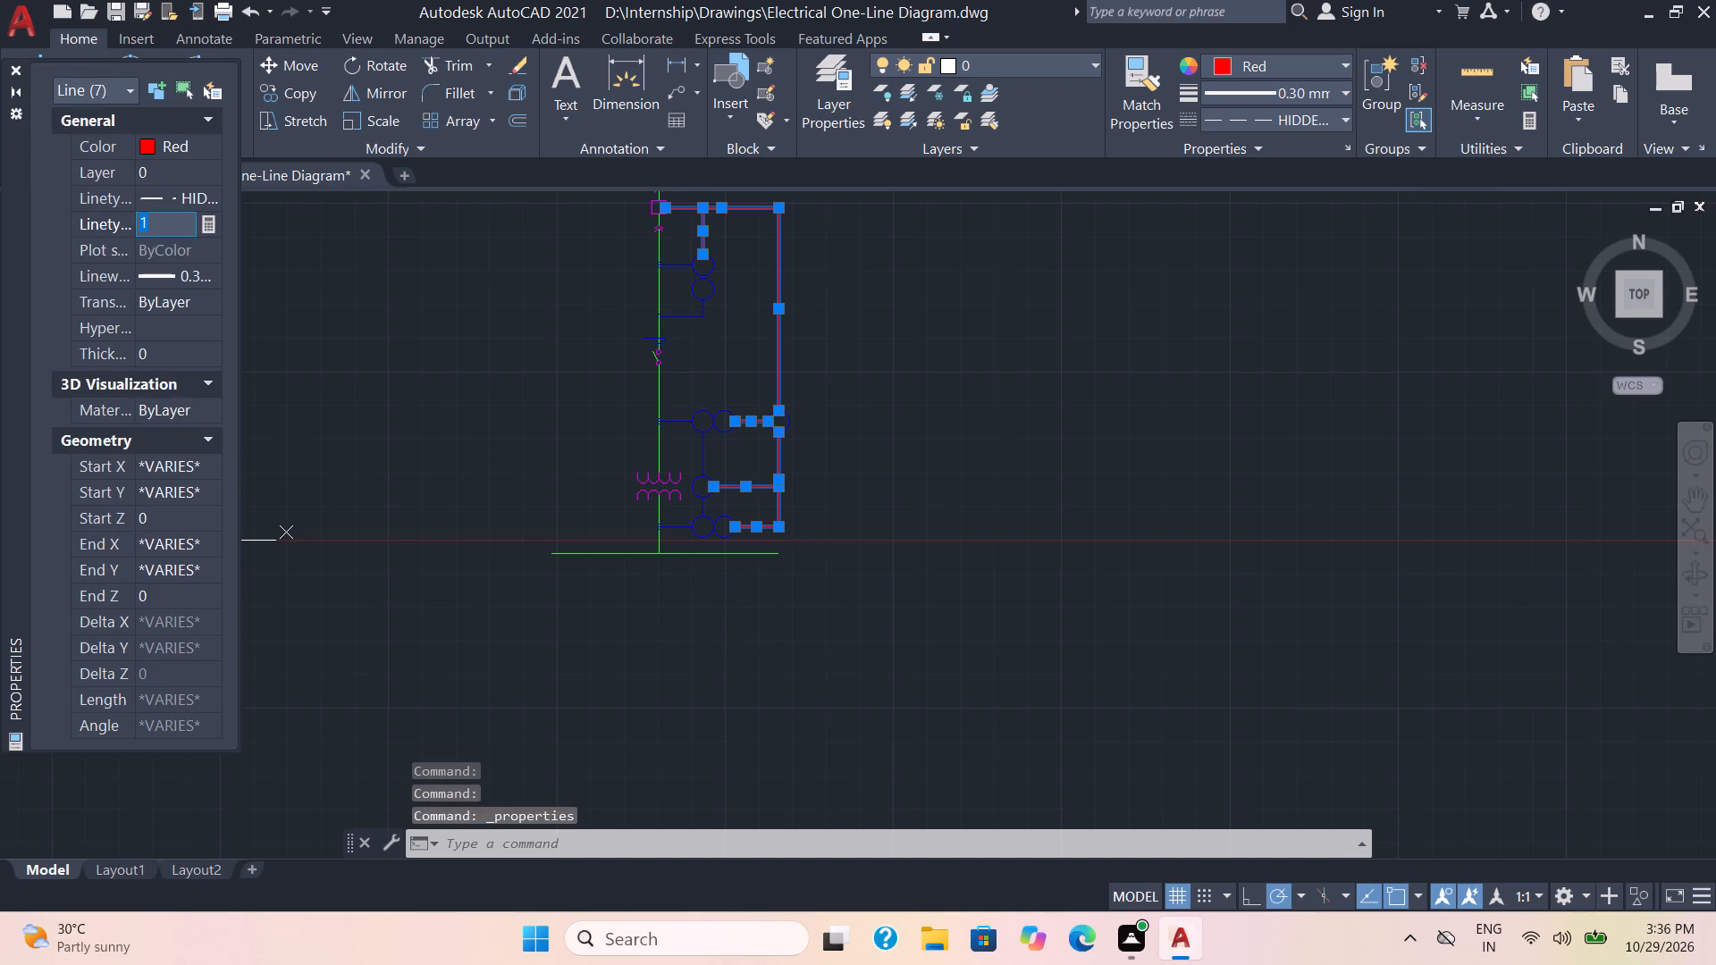
key(5)
key(Return)
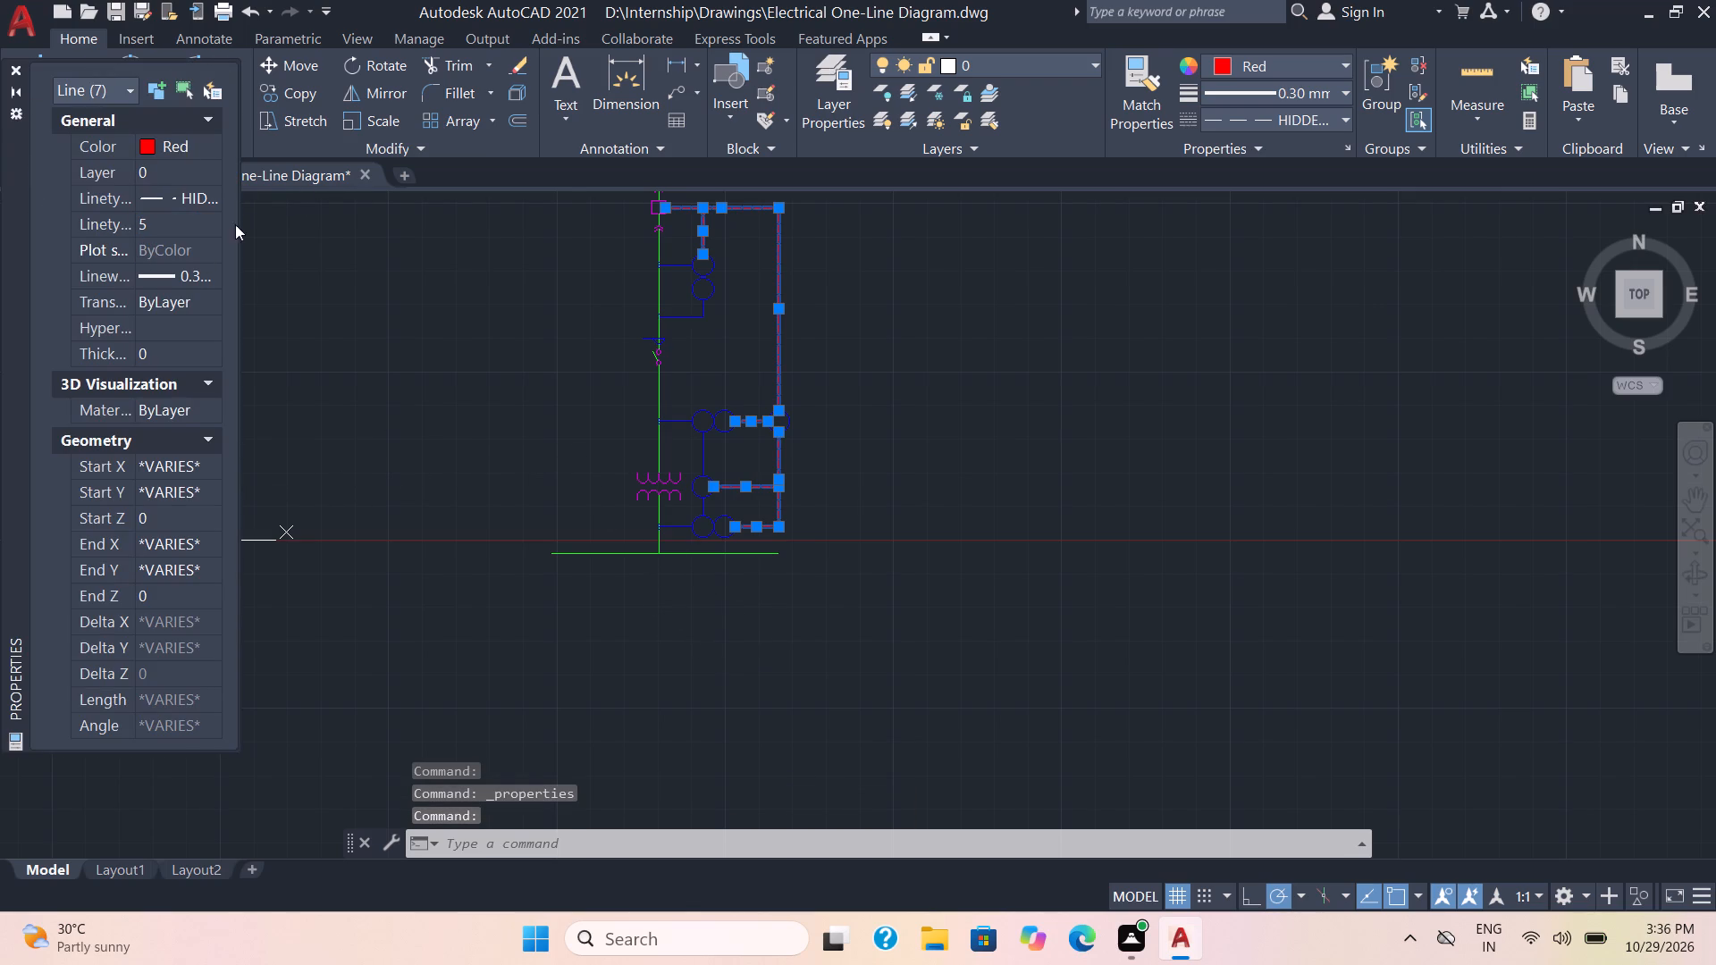
click(13, 71)
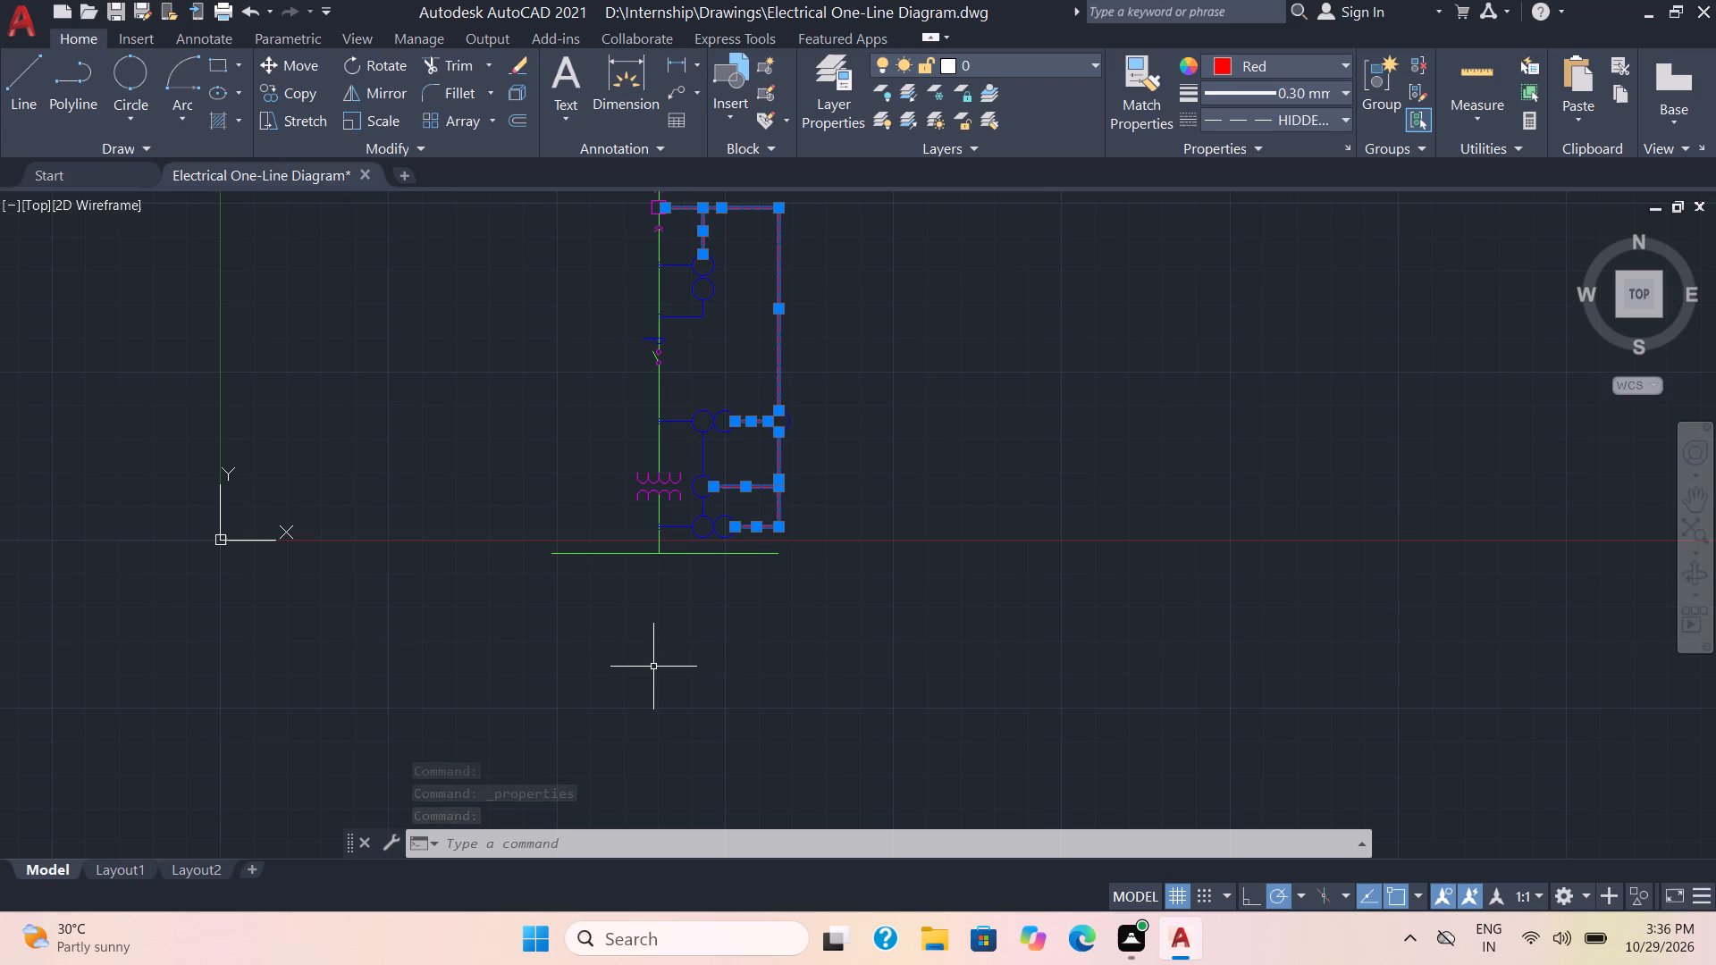
key(Escape)
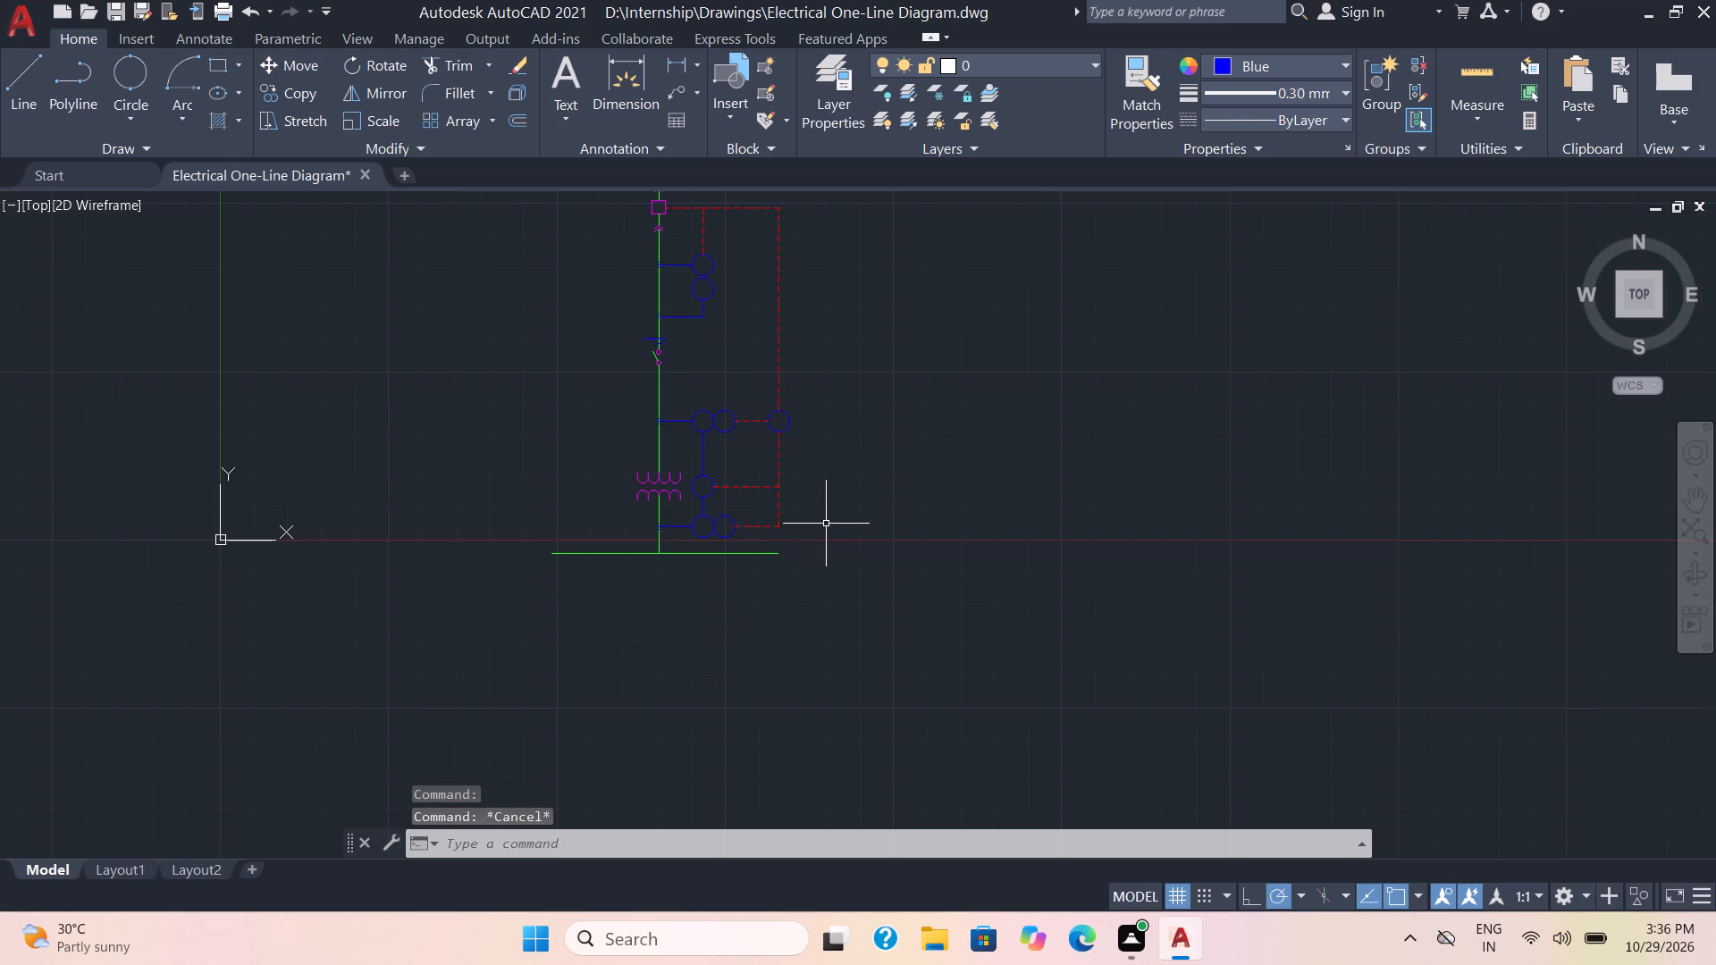
Set the current object colour to green.
middle_drag(826, 524, 837, 680)
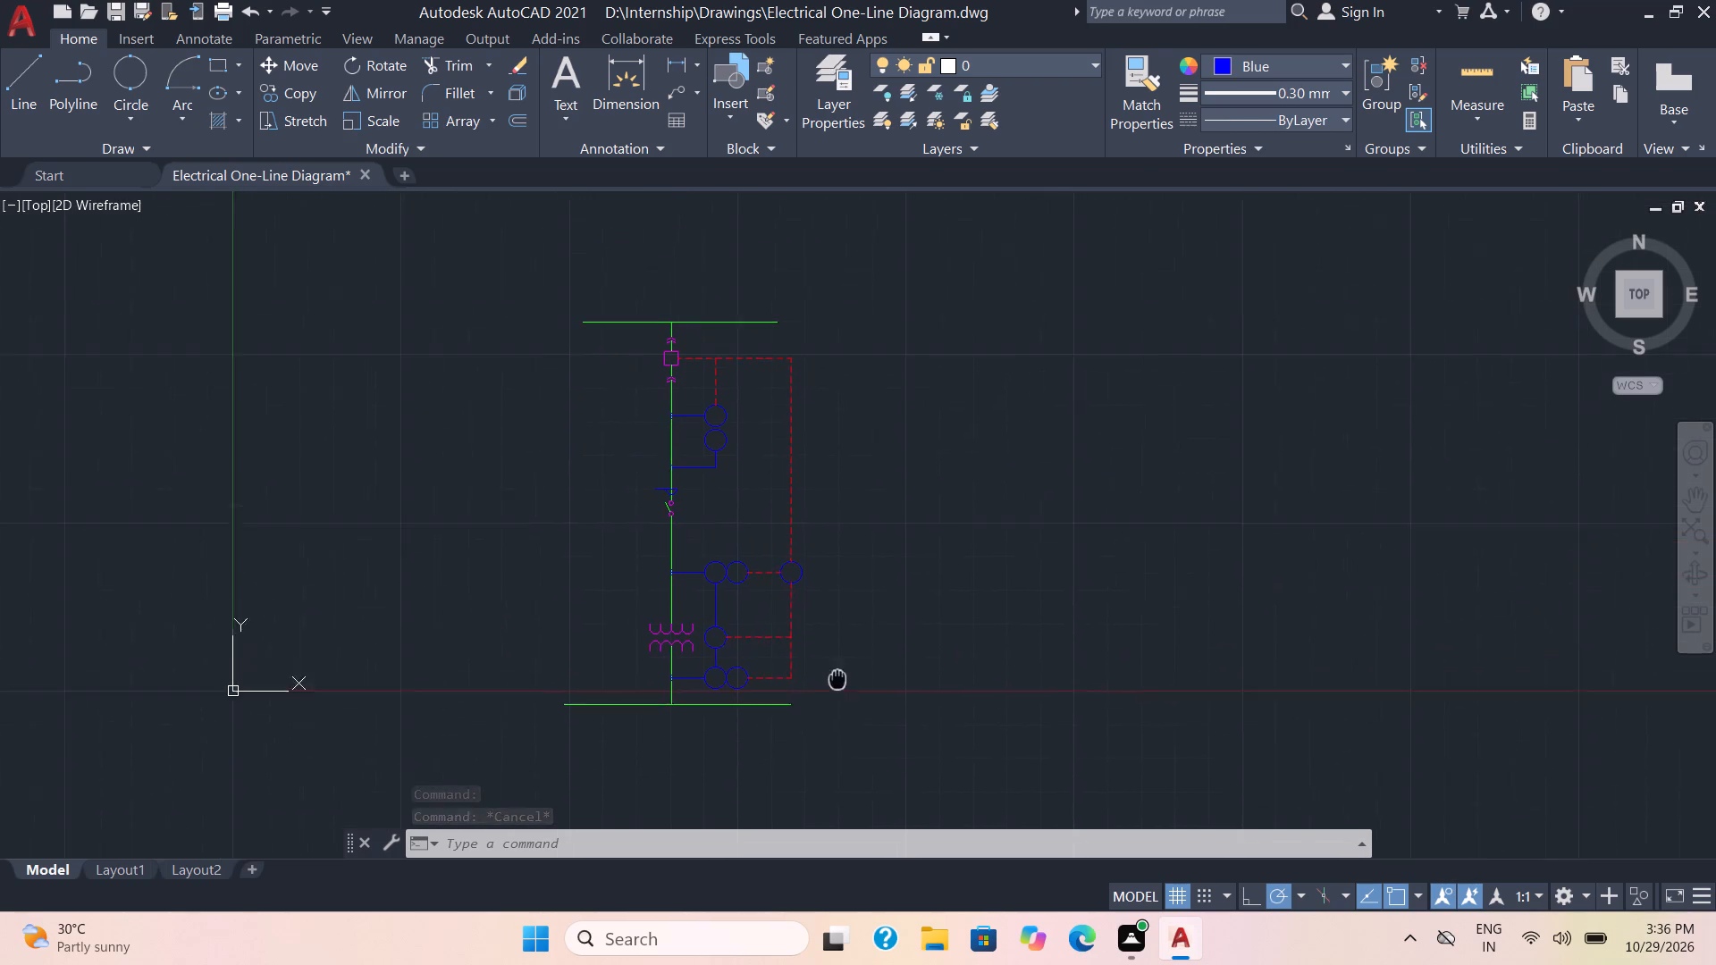
middle_drag(837, 680, 827, 655)
scroll(824, 655, up, 1)
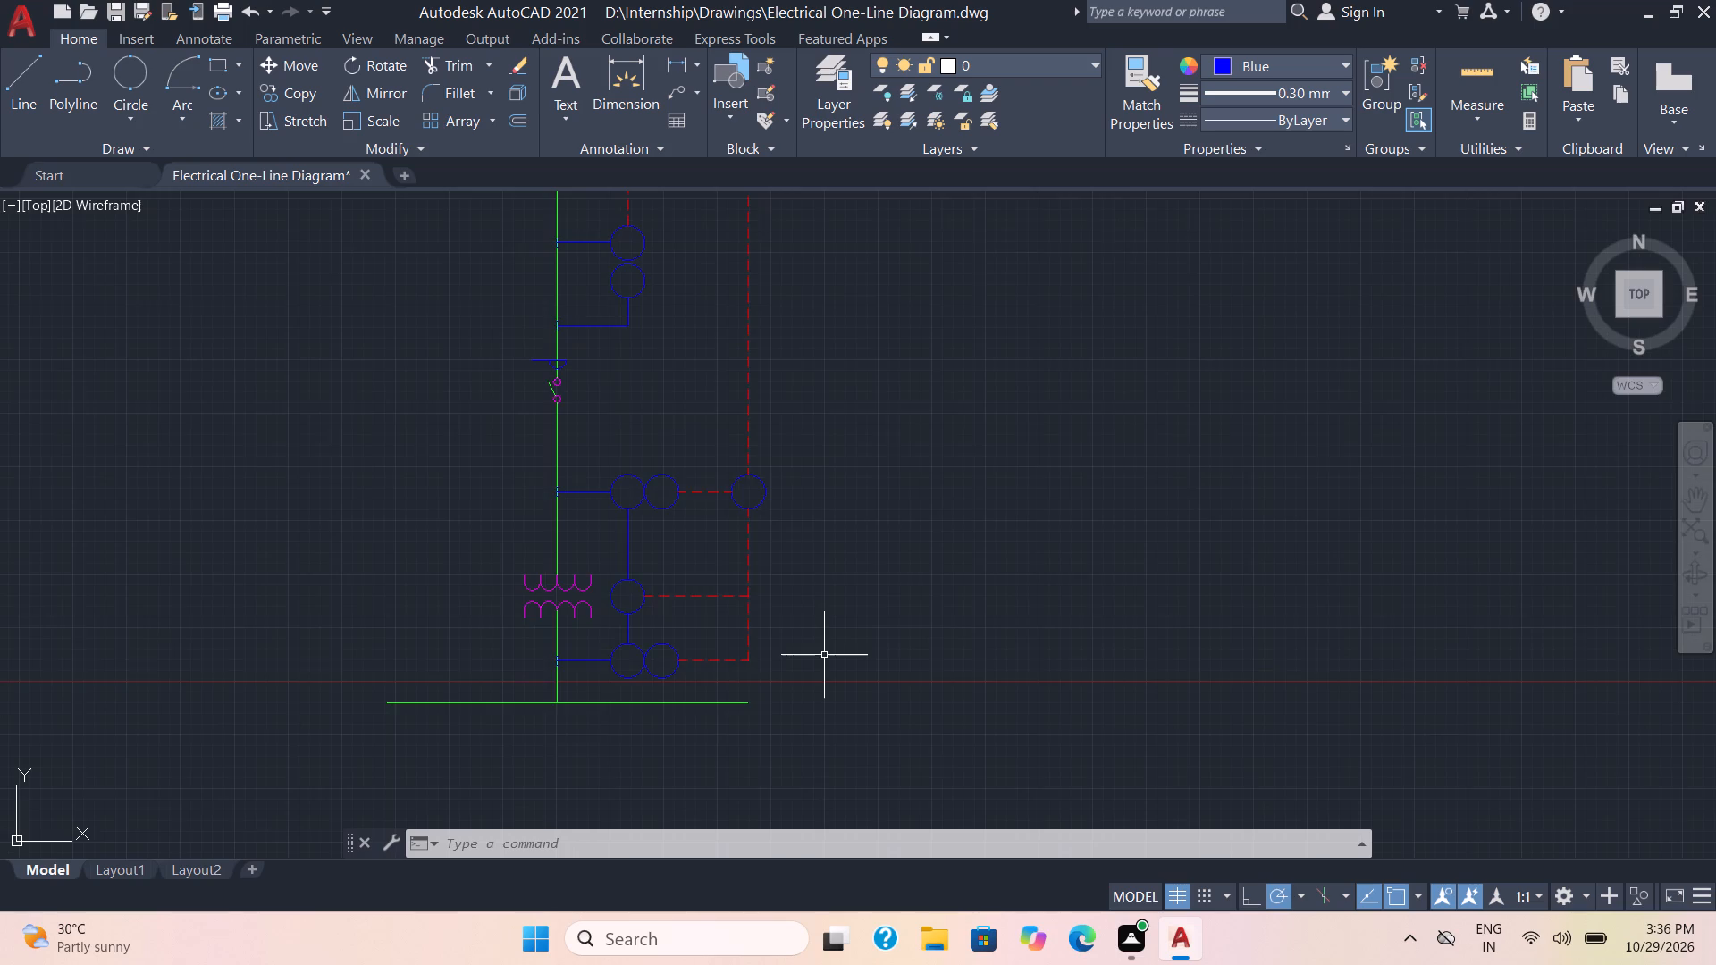
scroll(824, 655, up, 1)
middle_drag(796, 563, 829, 719)
scroll(821, 667, up, 1)
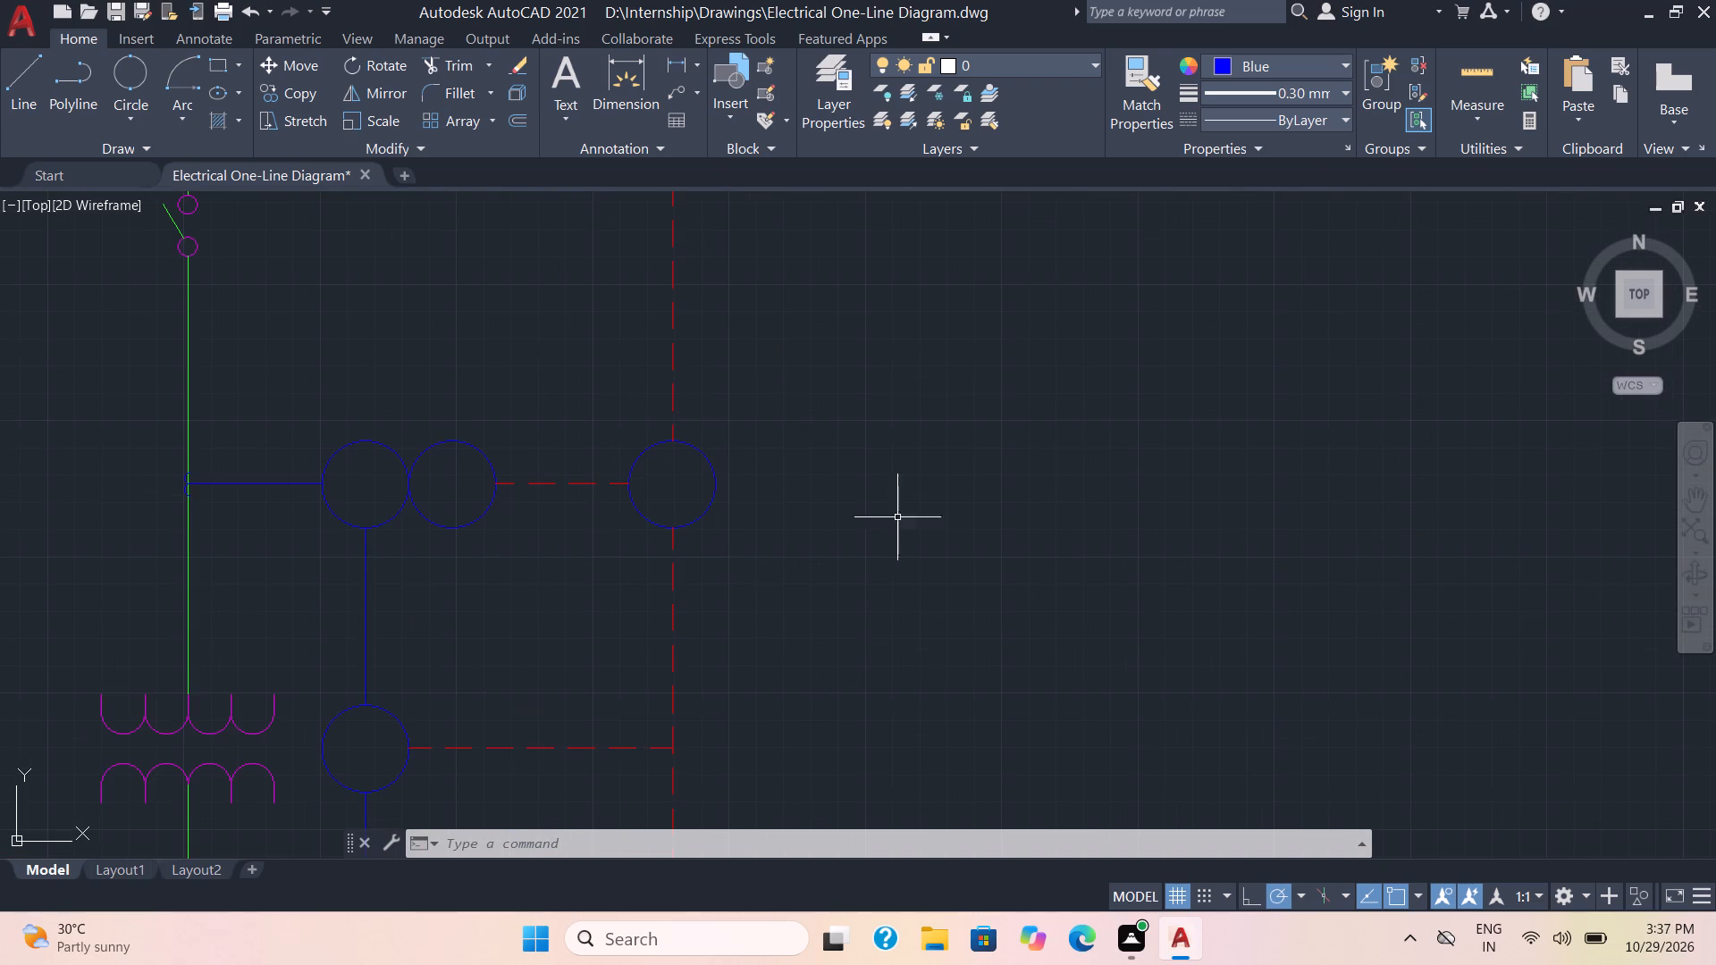
click(1323, 62)
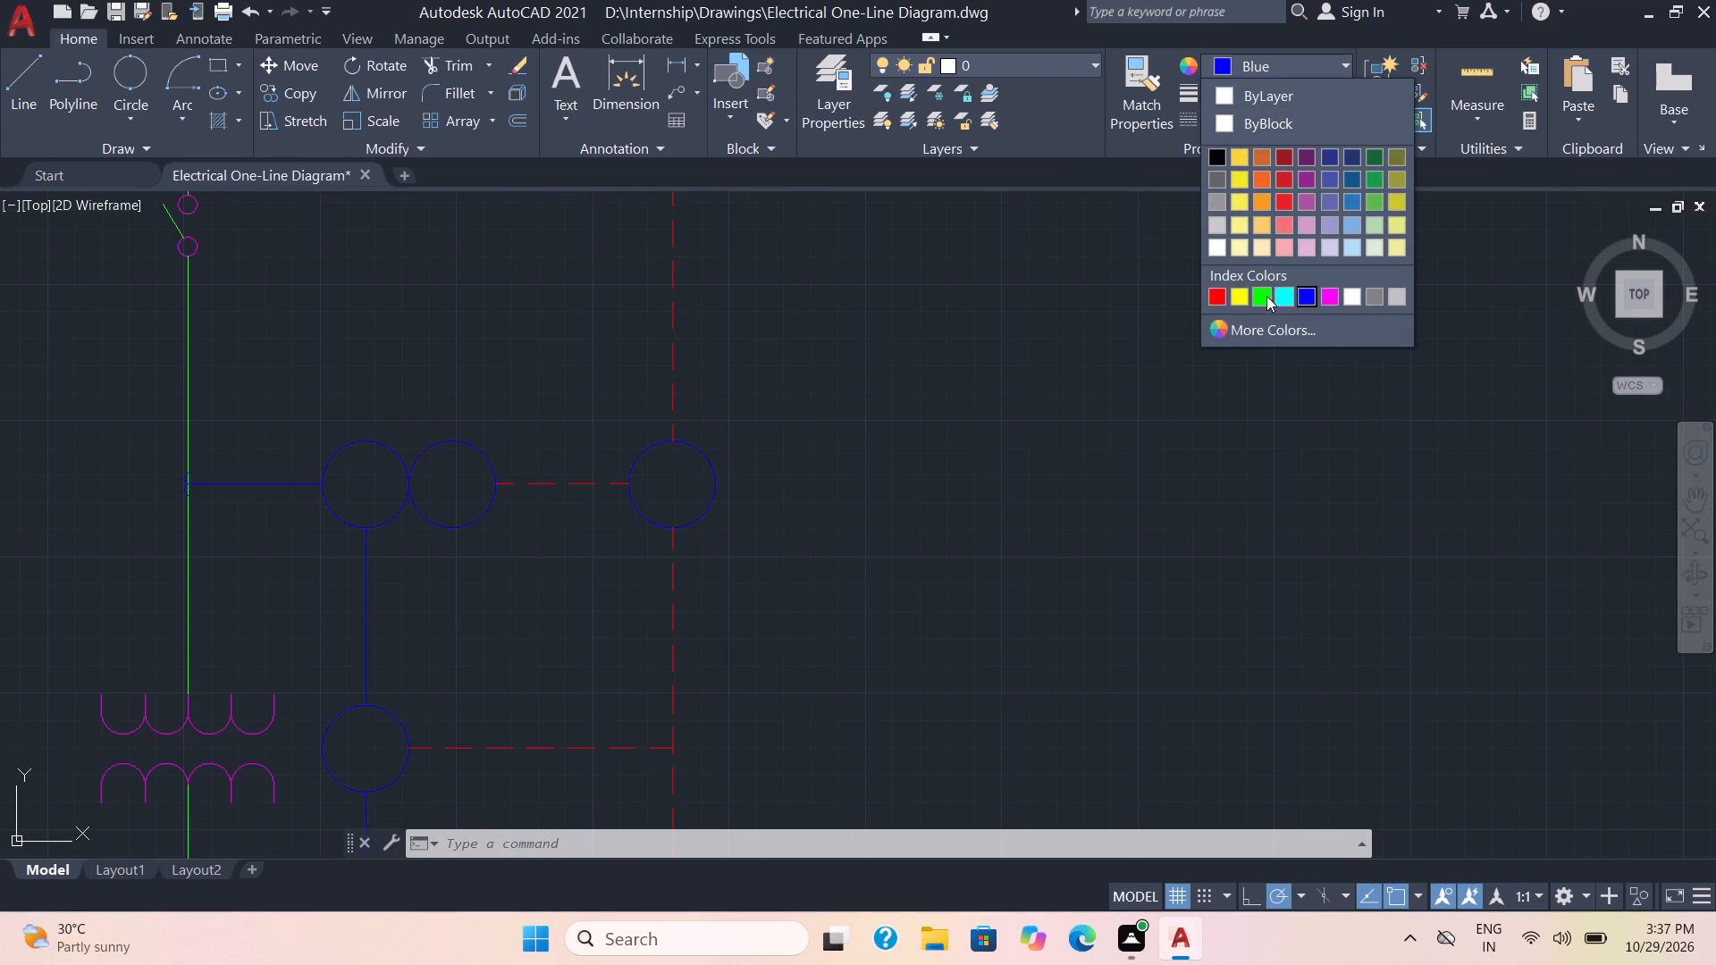
click(1266, 296)
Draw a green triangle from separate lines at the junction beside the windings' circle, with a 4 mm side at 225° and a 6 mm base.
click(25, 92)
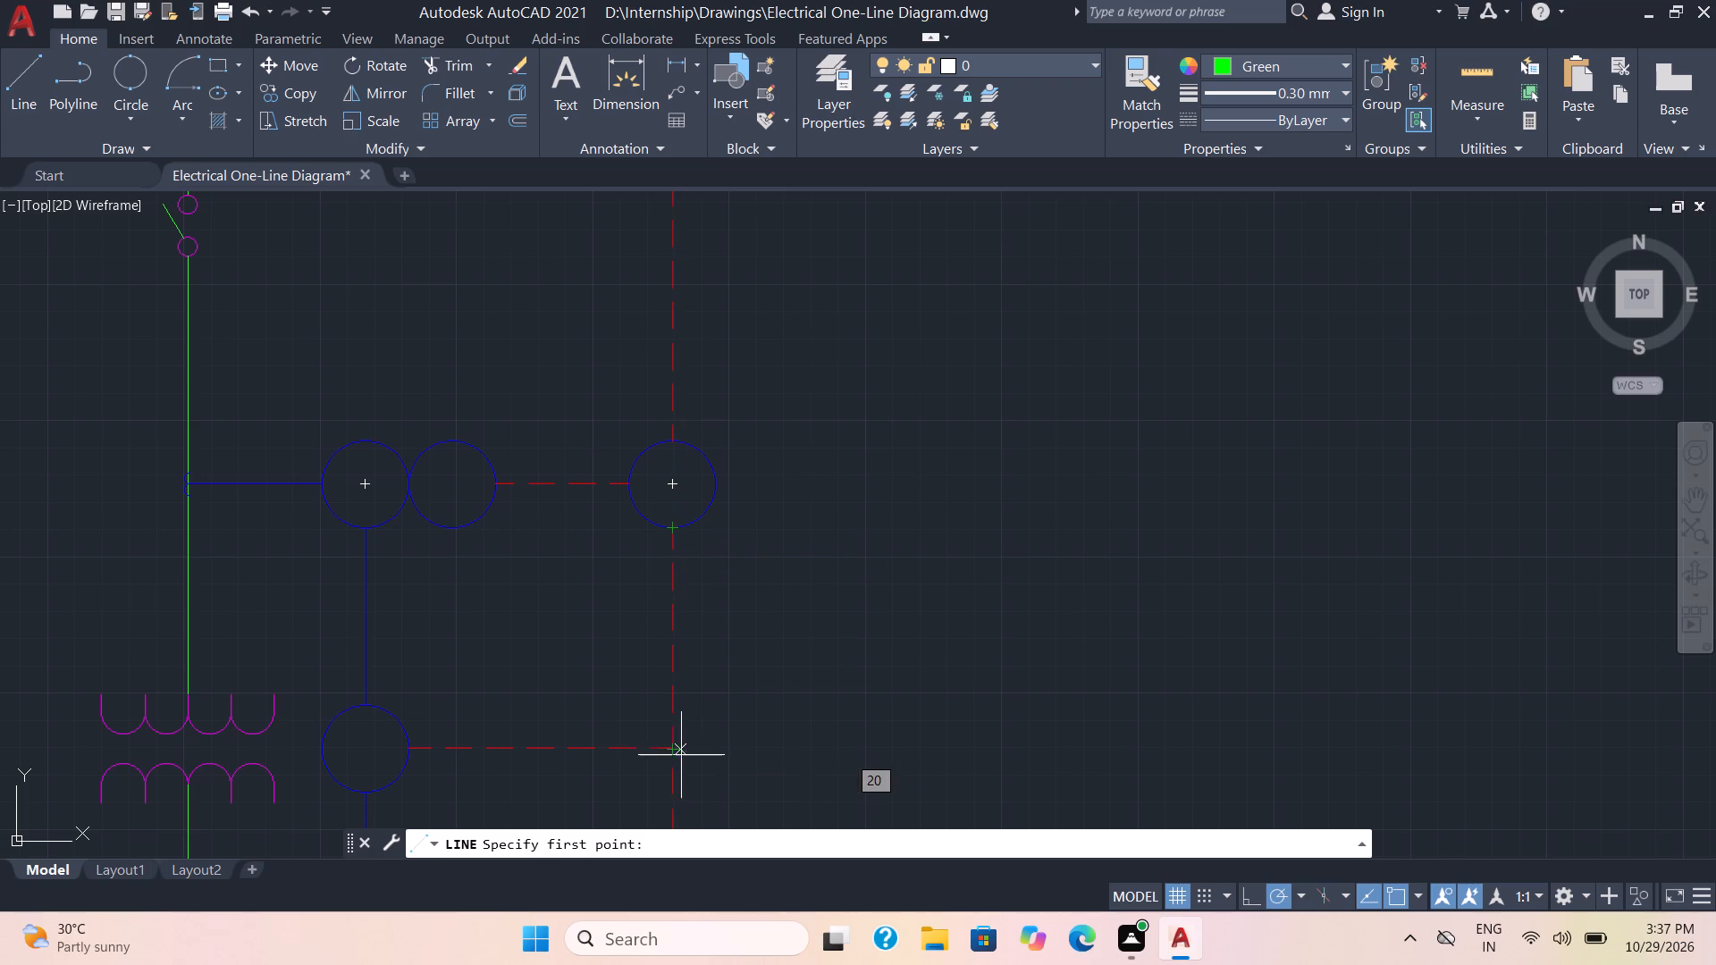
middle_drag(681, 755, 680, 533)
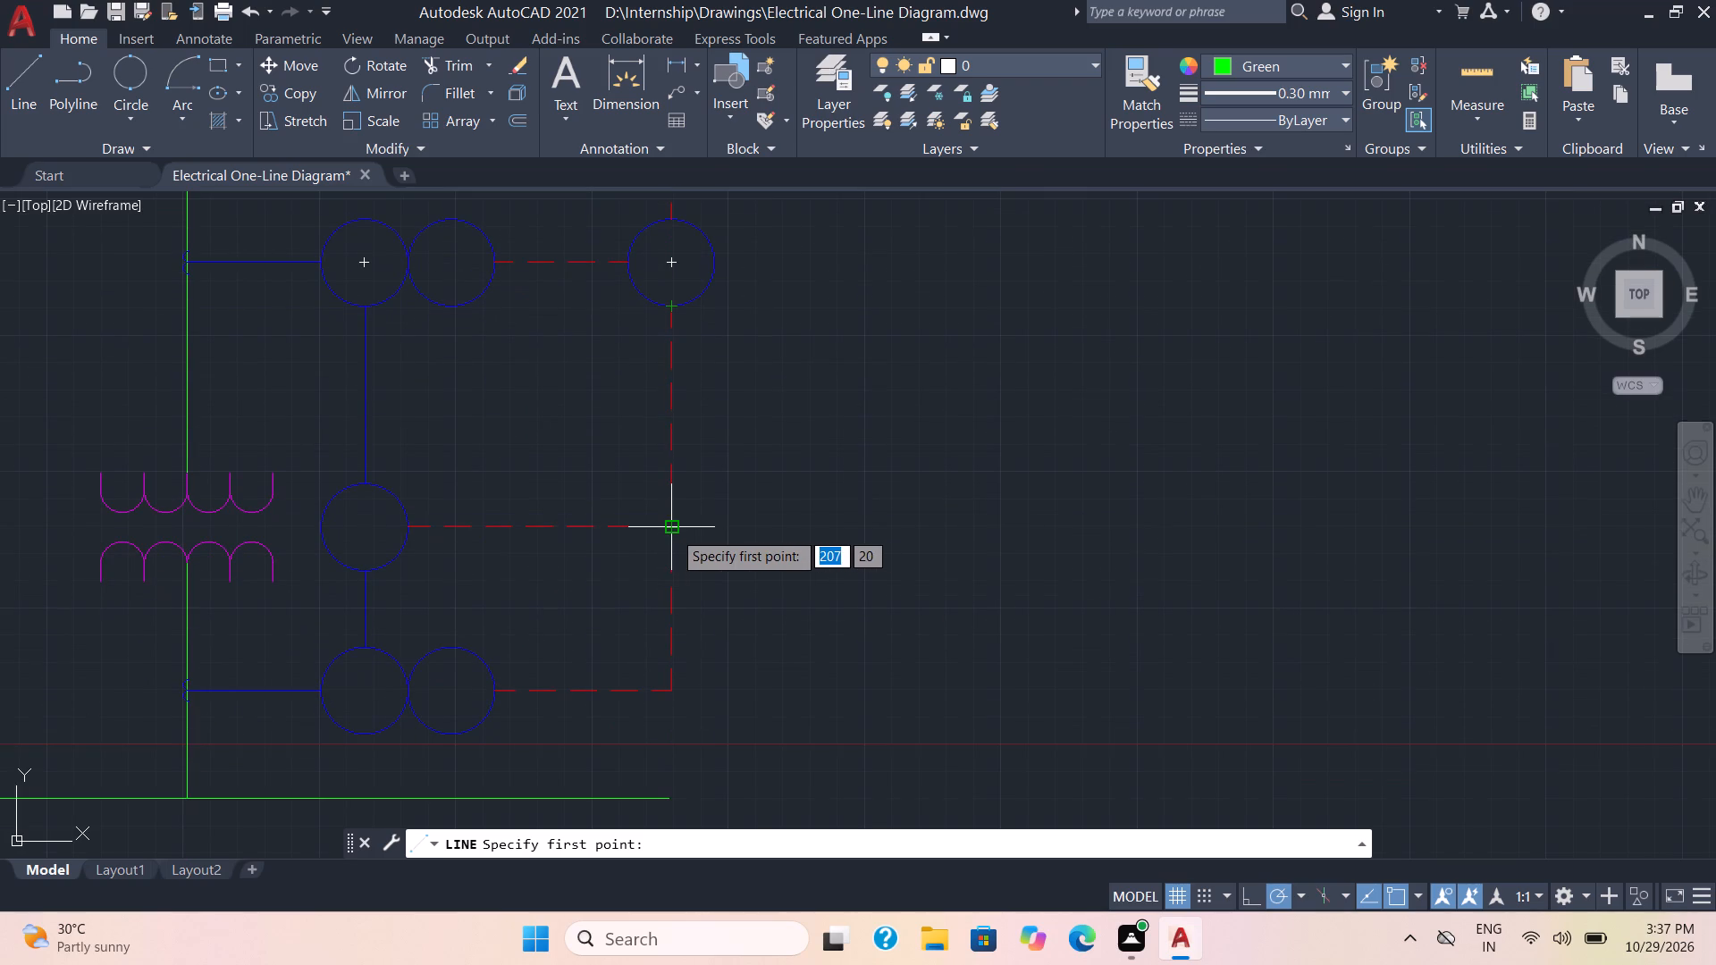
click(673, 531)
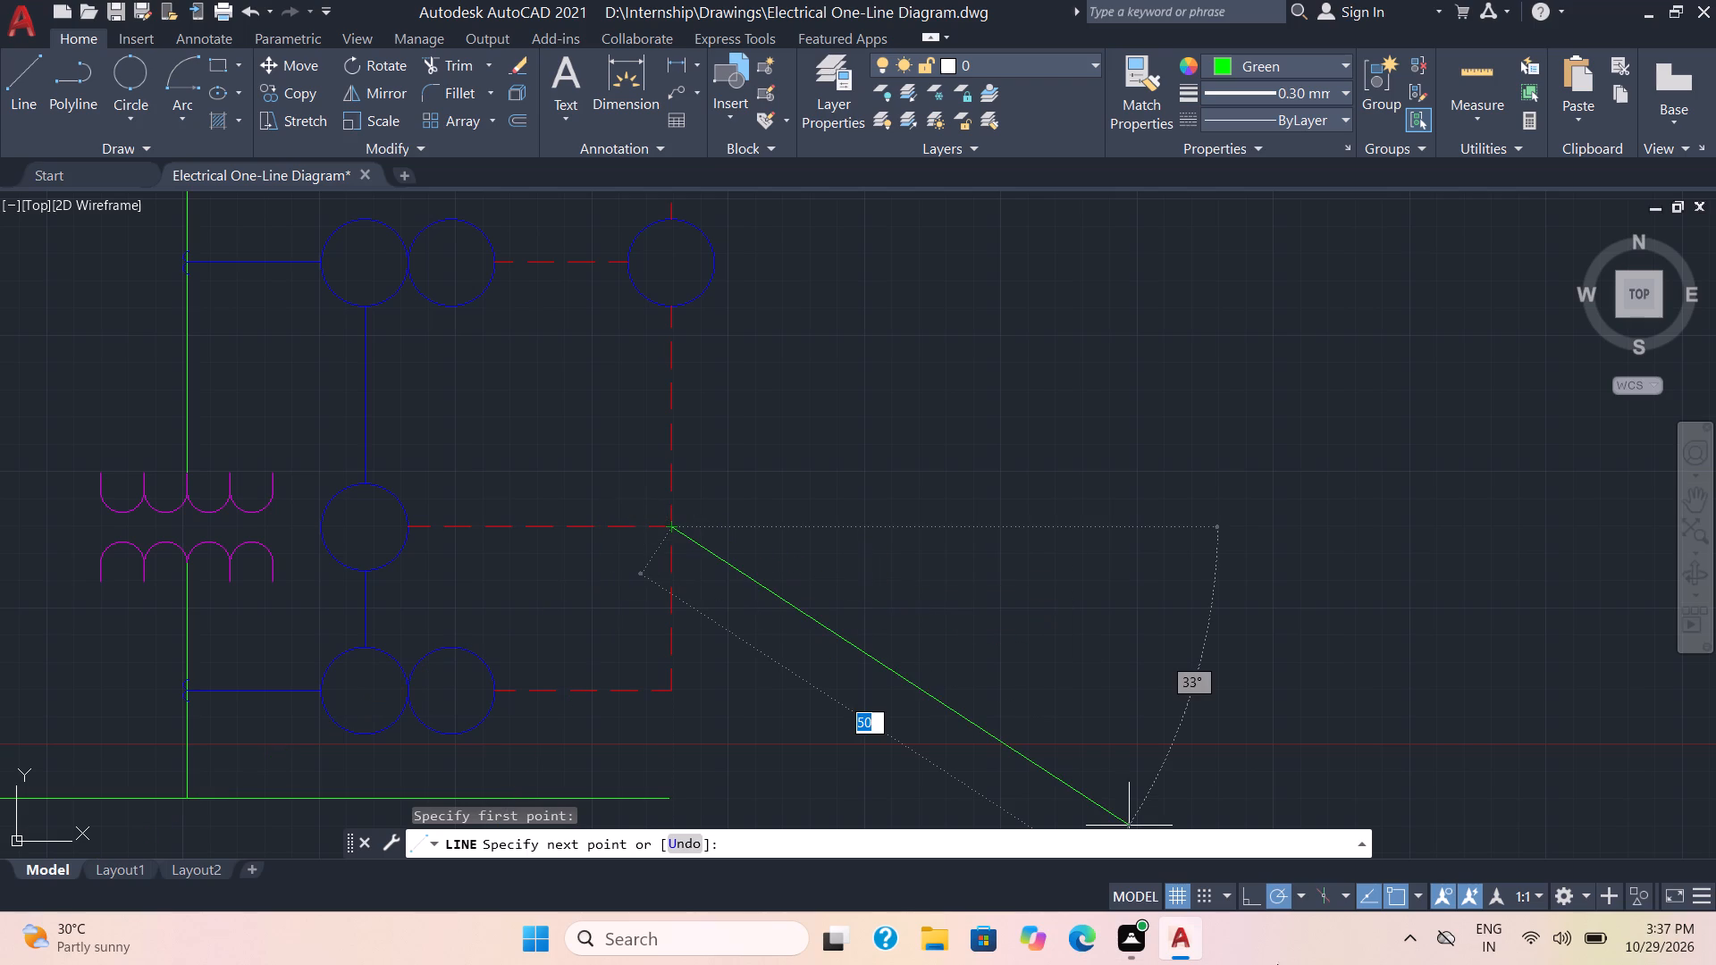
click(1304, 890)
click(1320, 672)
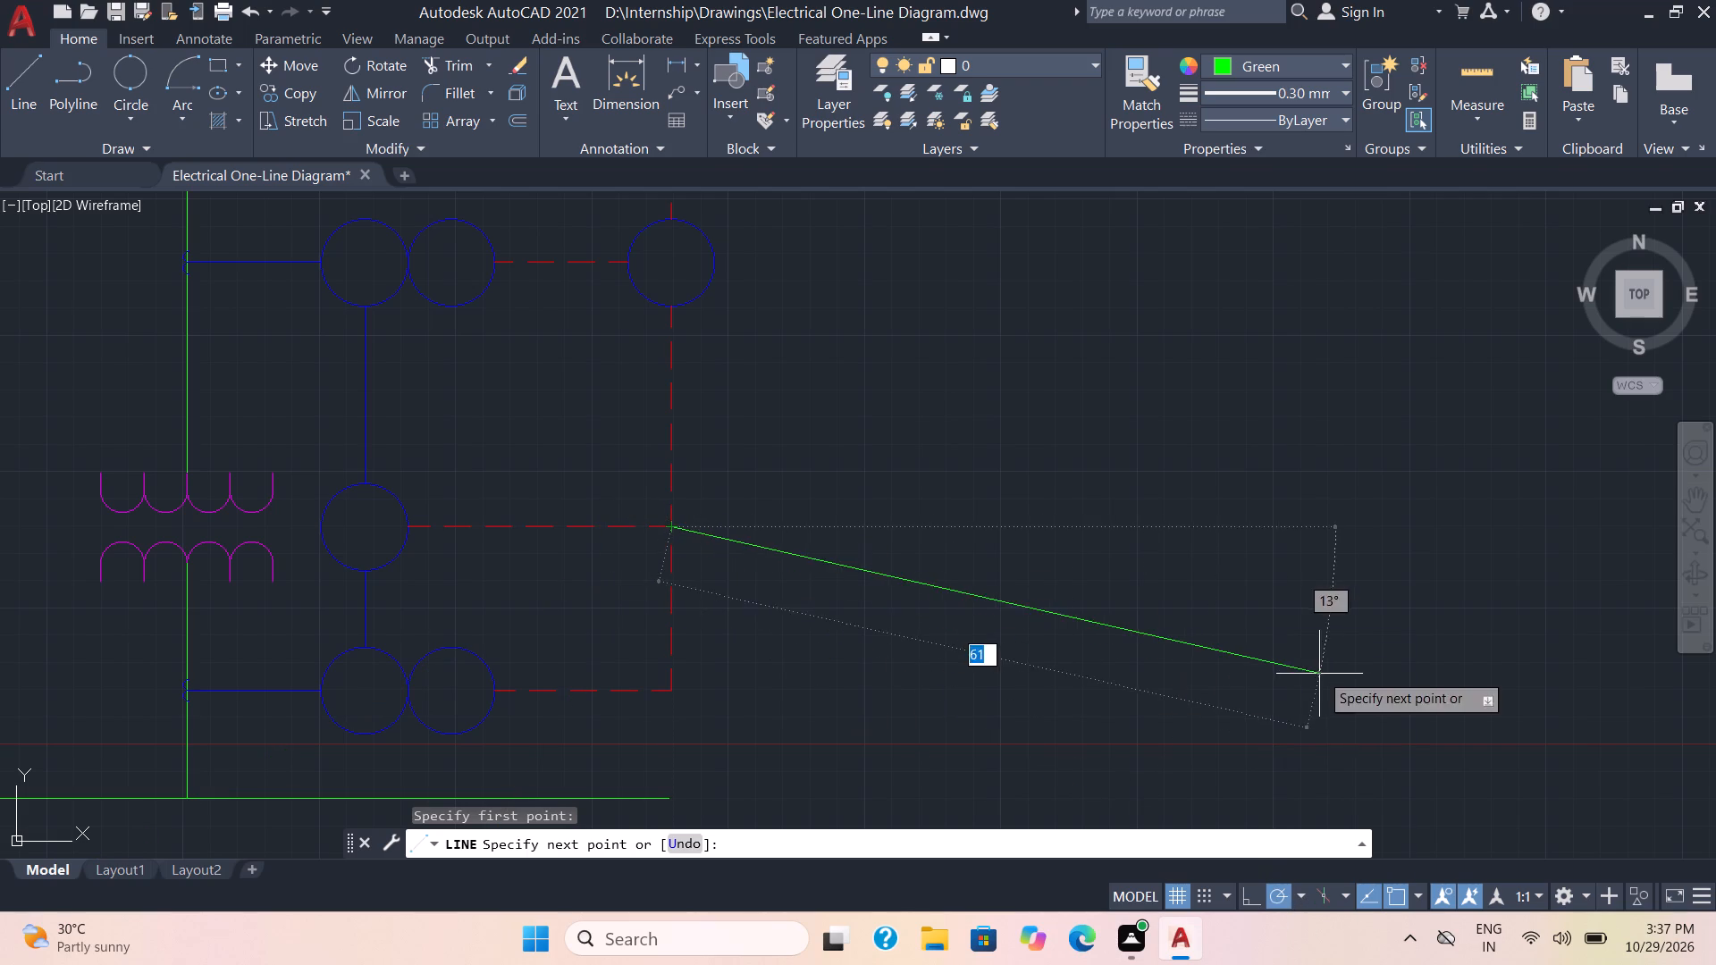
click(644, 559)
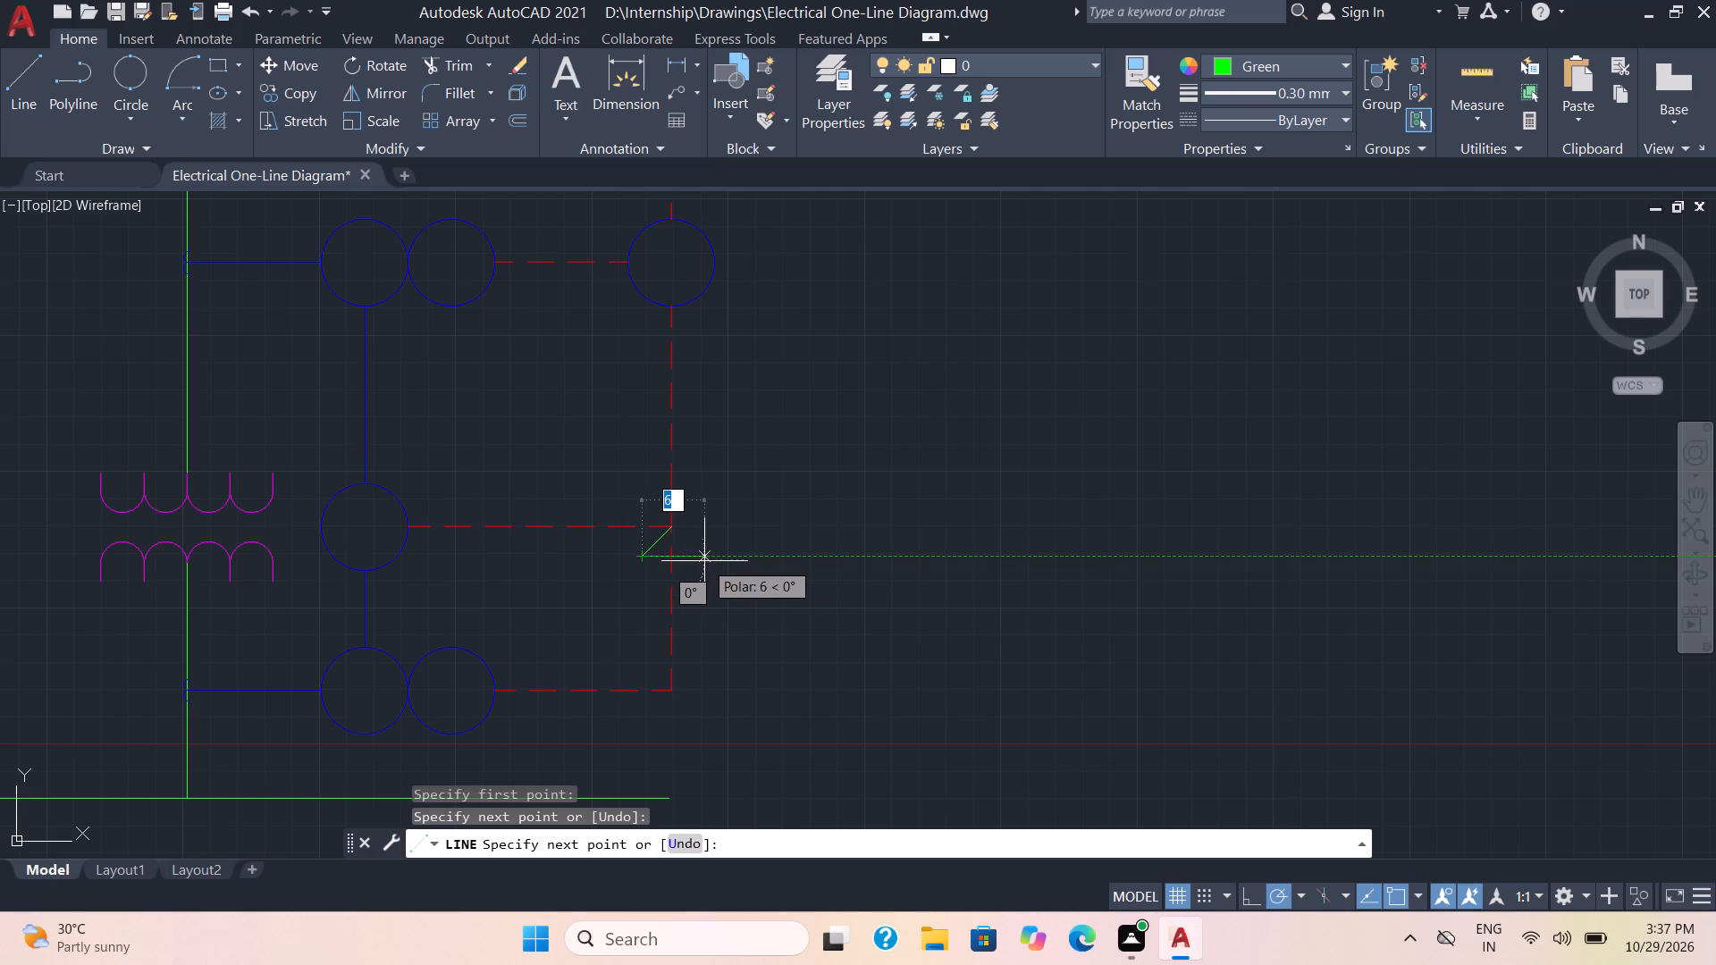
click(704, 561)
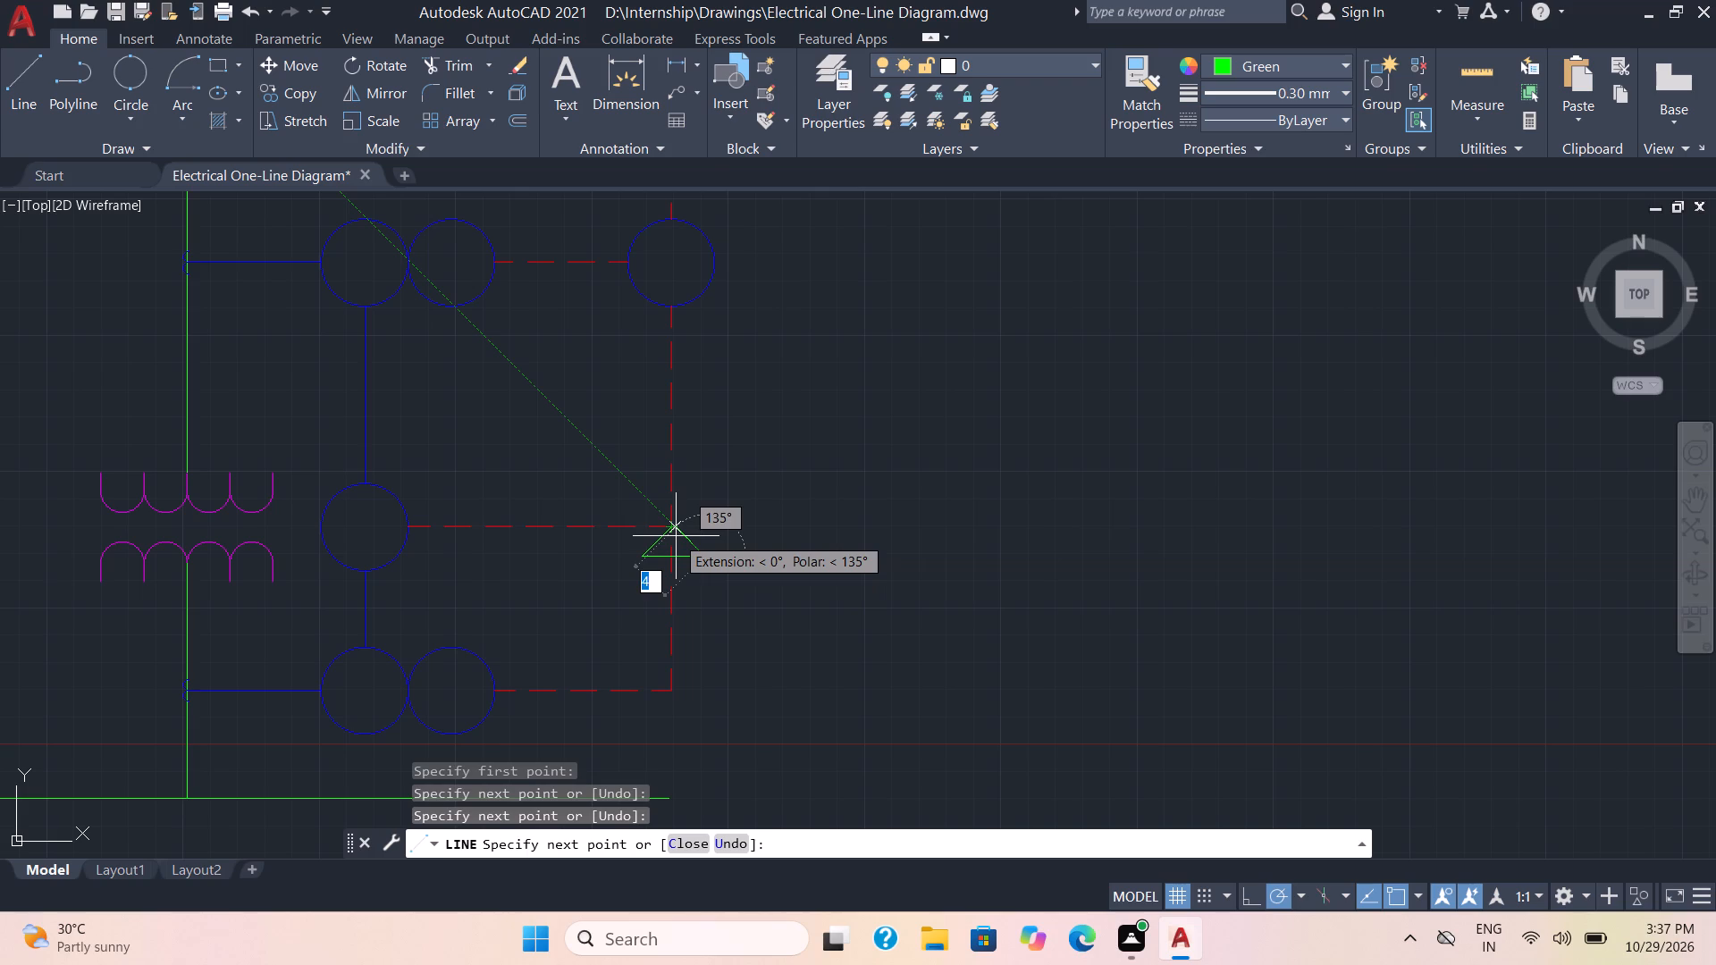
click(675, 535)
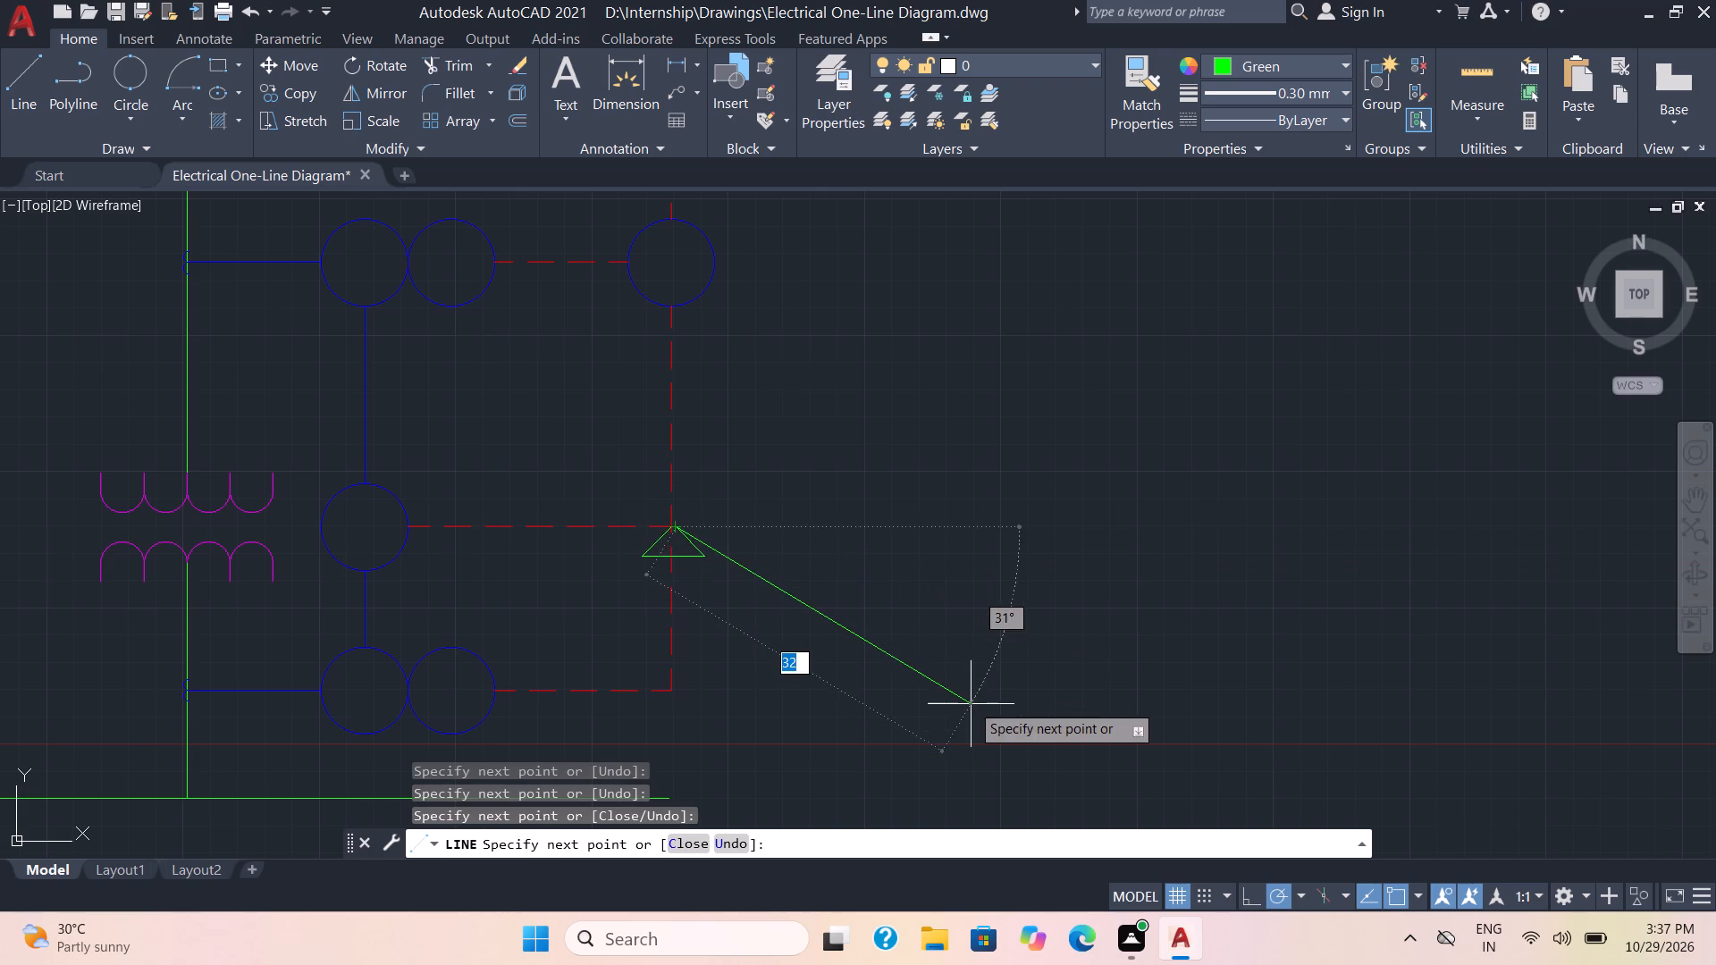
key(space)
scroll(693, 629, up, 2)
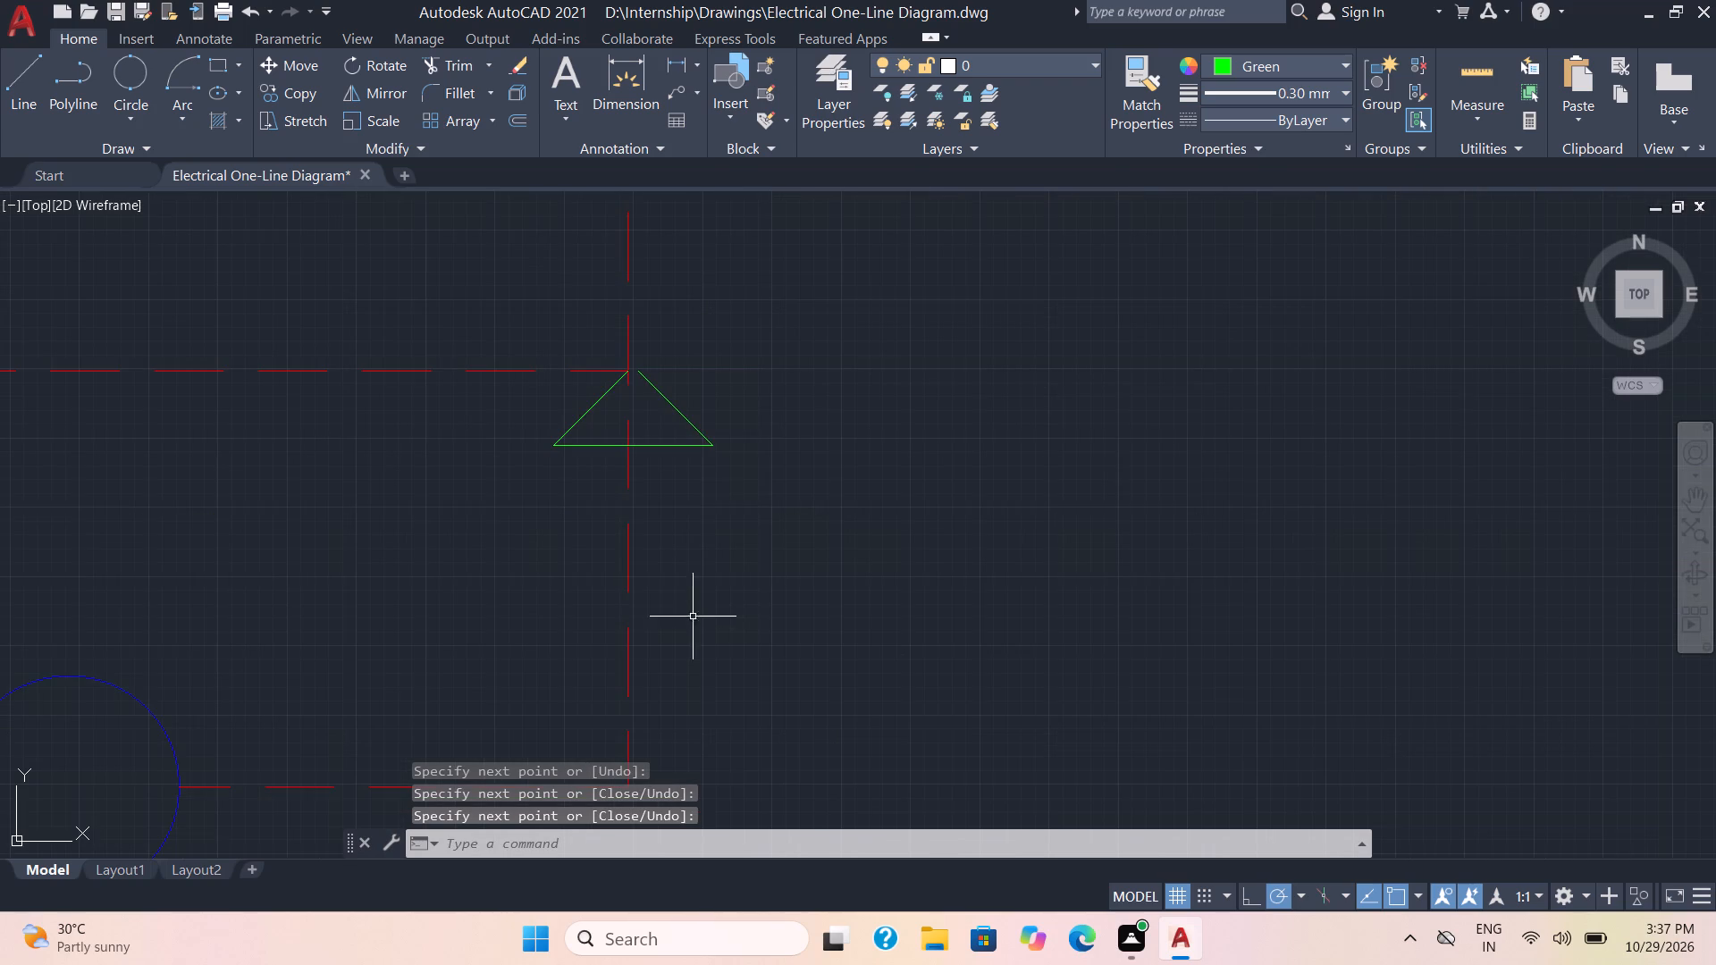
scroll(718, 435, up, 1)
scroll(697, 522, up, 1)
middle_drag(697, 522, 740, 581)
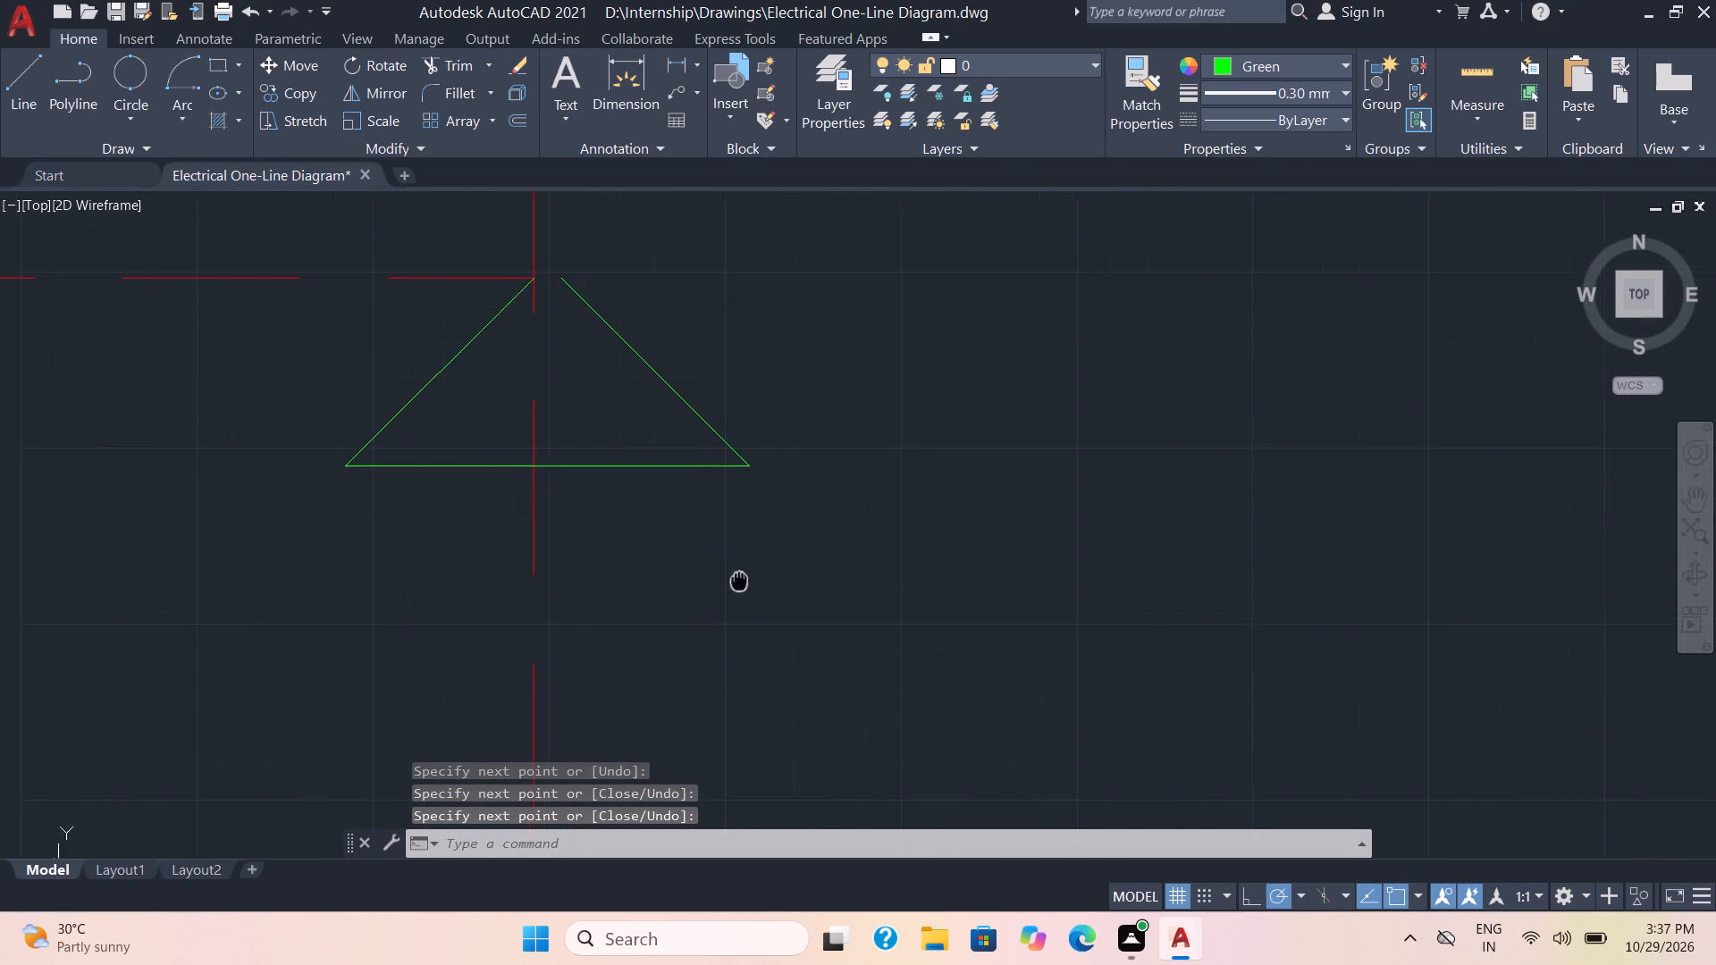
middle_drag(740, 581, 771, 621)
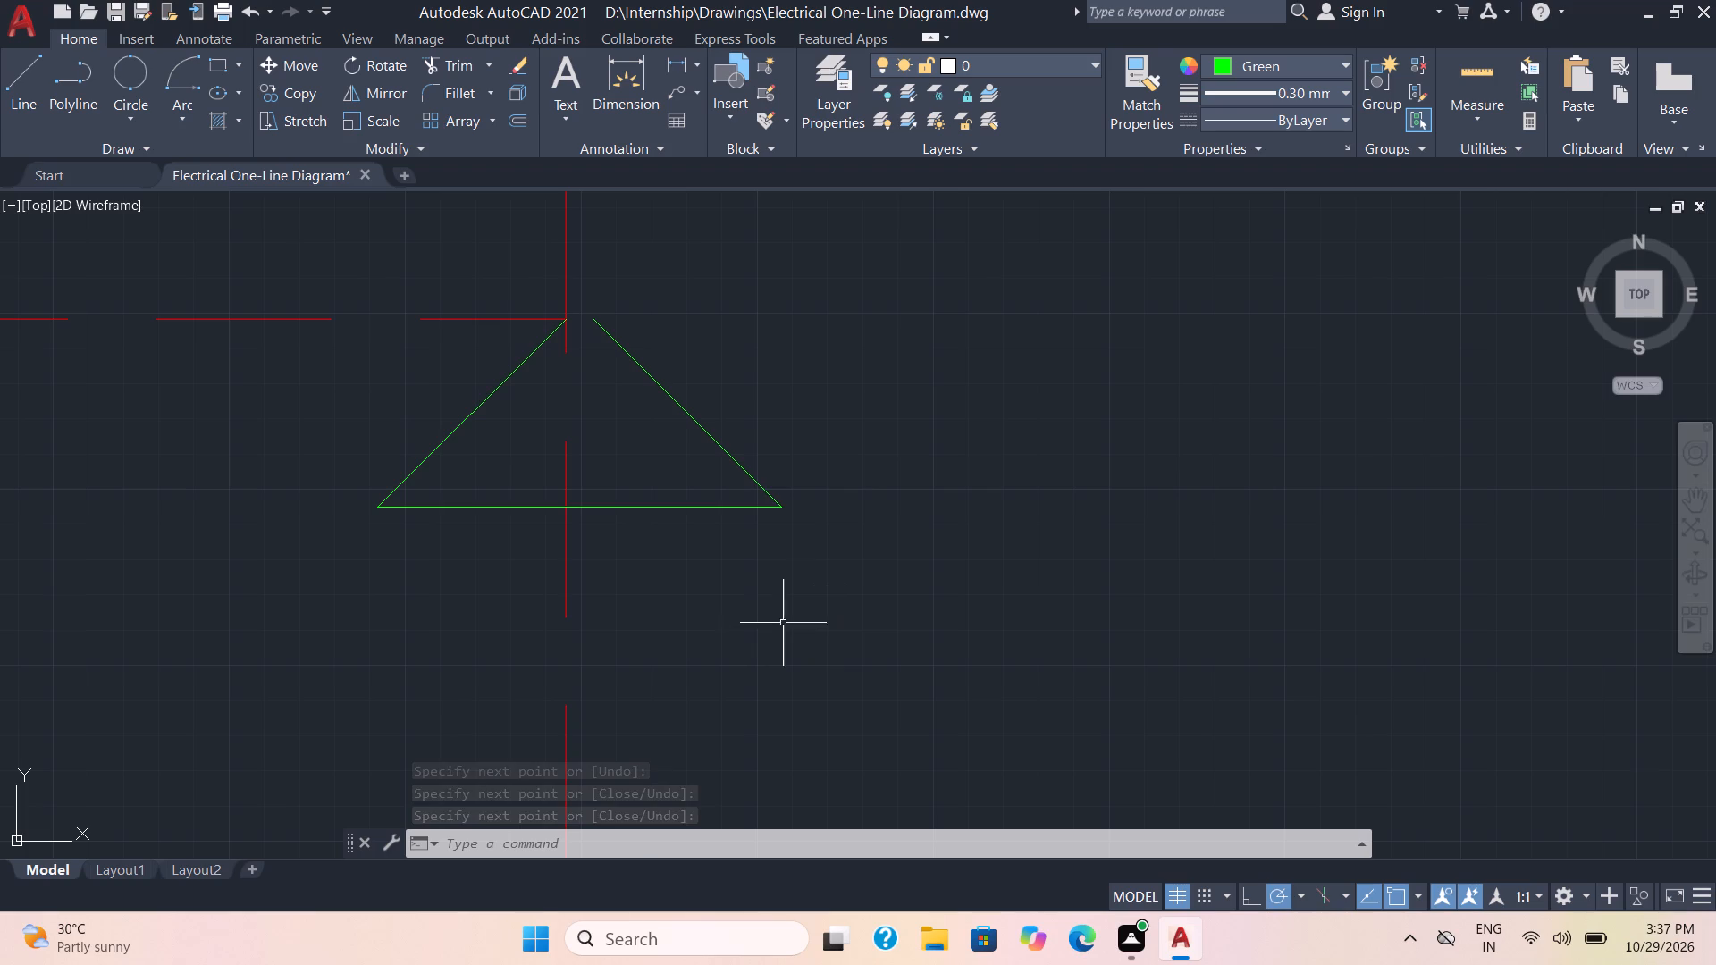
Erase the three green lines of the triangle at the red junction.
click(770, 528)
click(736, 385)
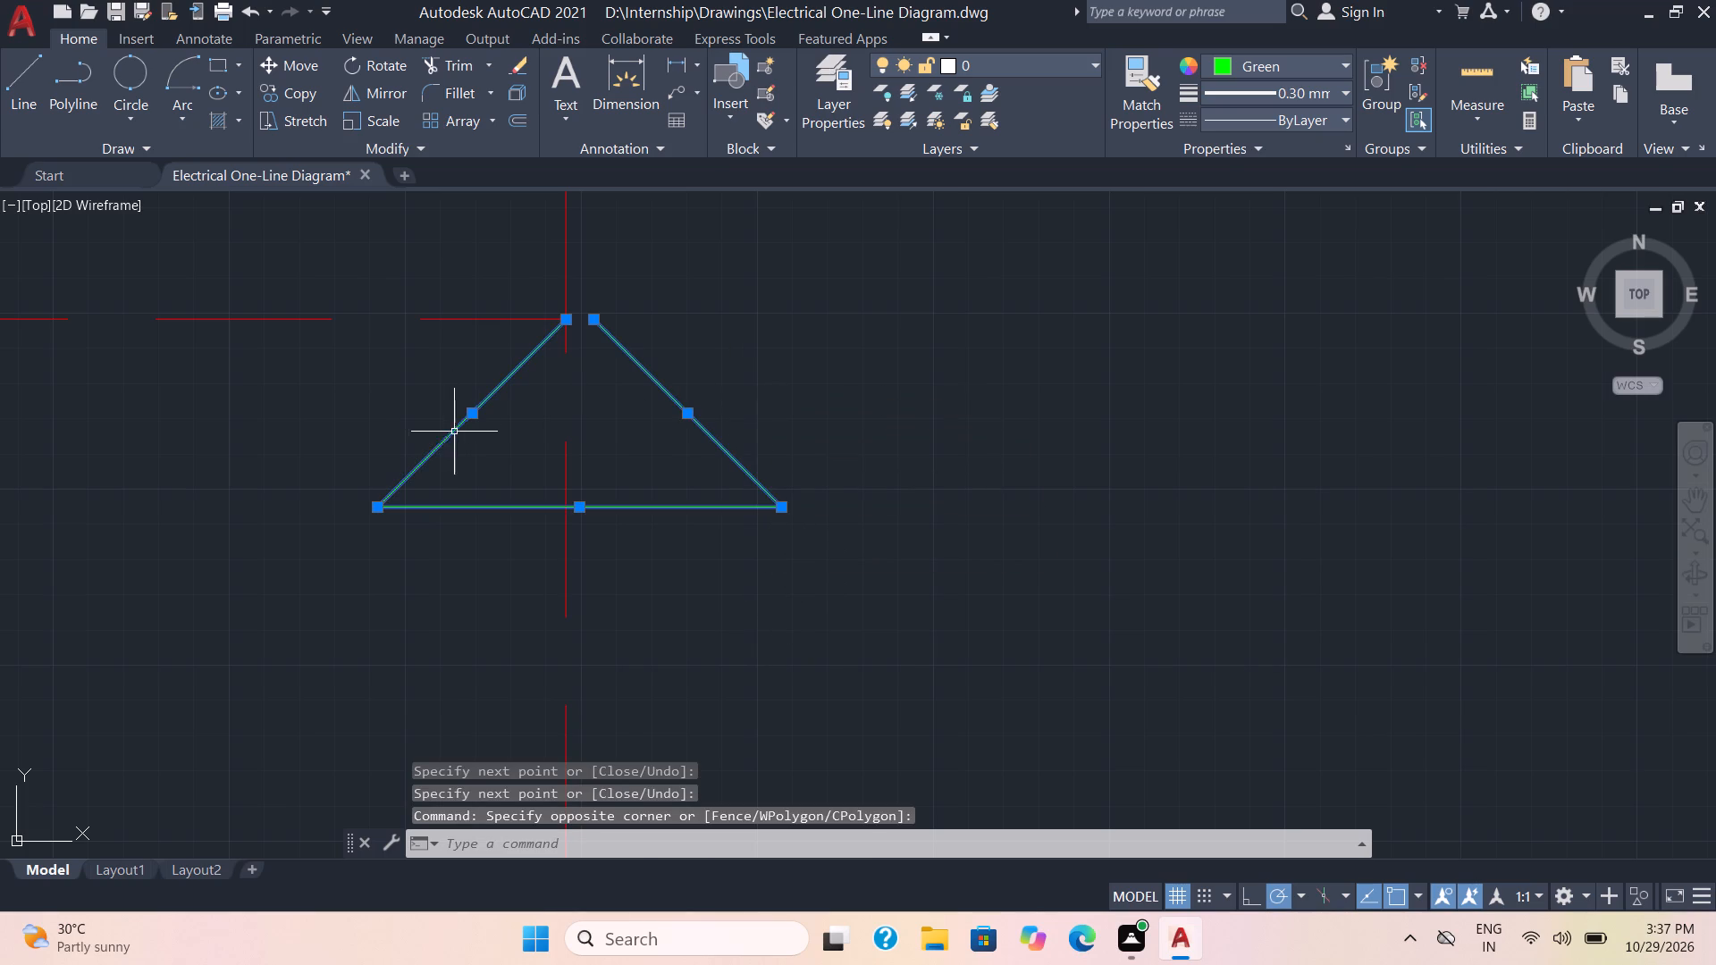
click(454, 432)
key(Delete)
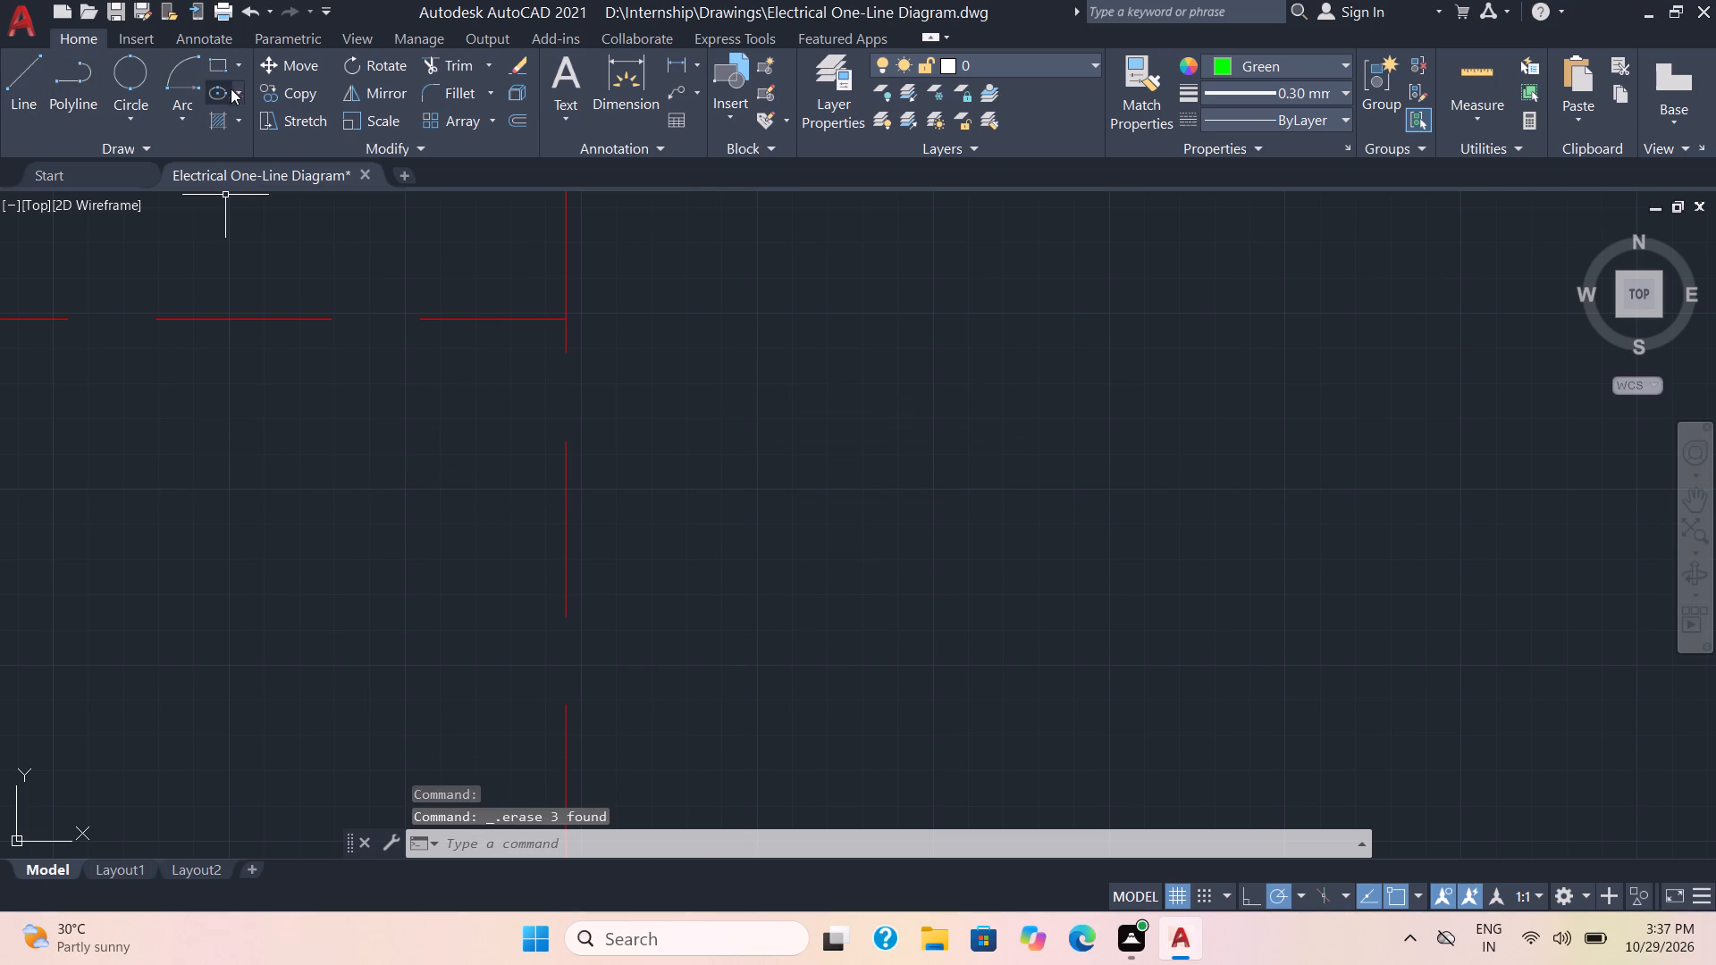
Draw a small green 3-sided polygon, circumscribed about a circle centred on the red line junction level with the windings' circle, apex pointing up.
click(237, 71)
click(249, 138)
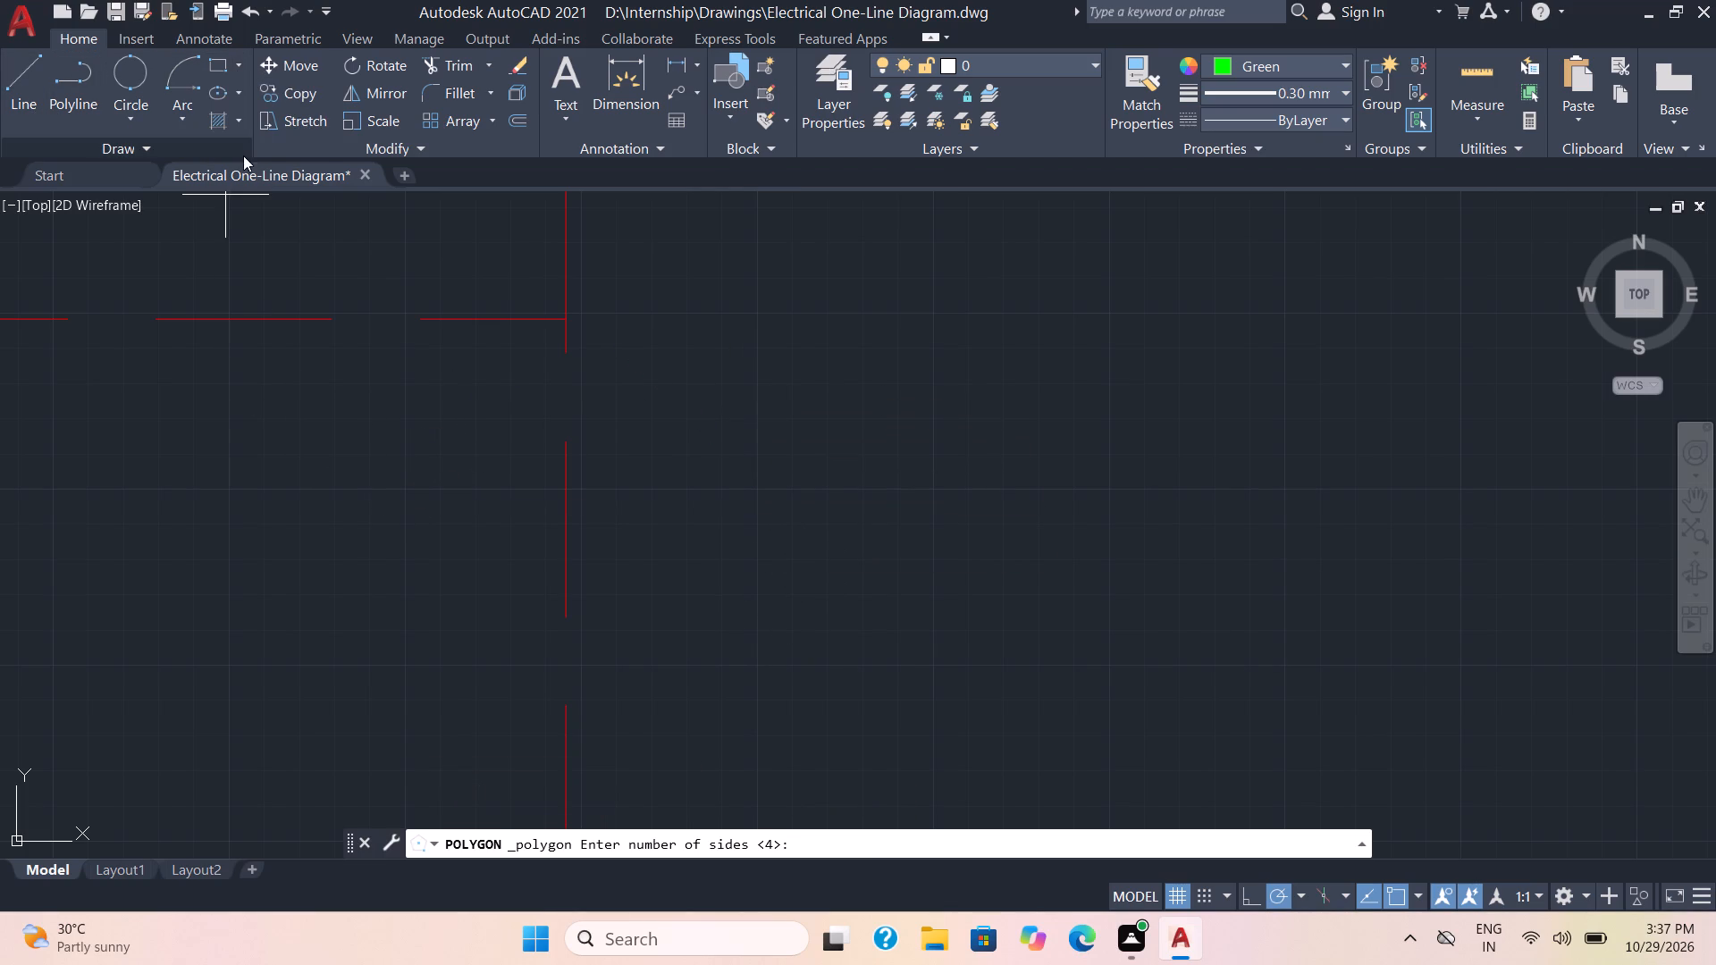
scroll(306, 189, up, 1)
key(3)
key(Return)
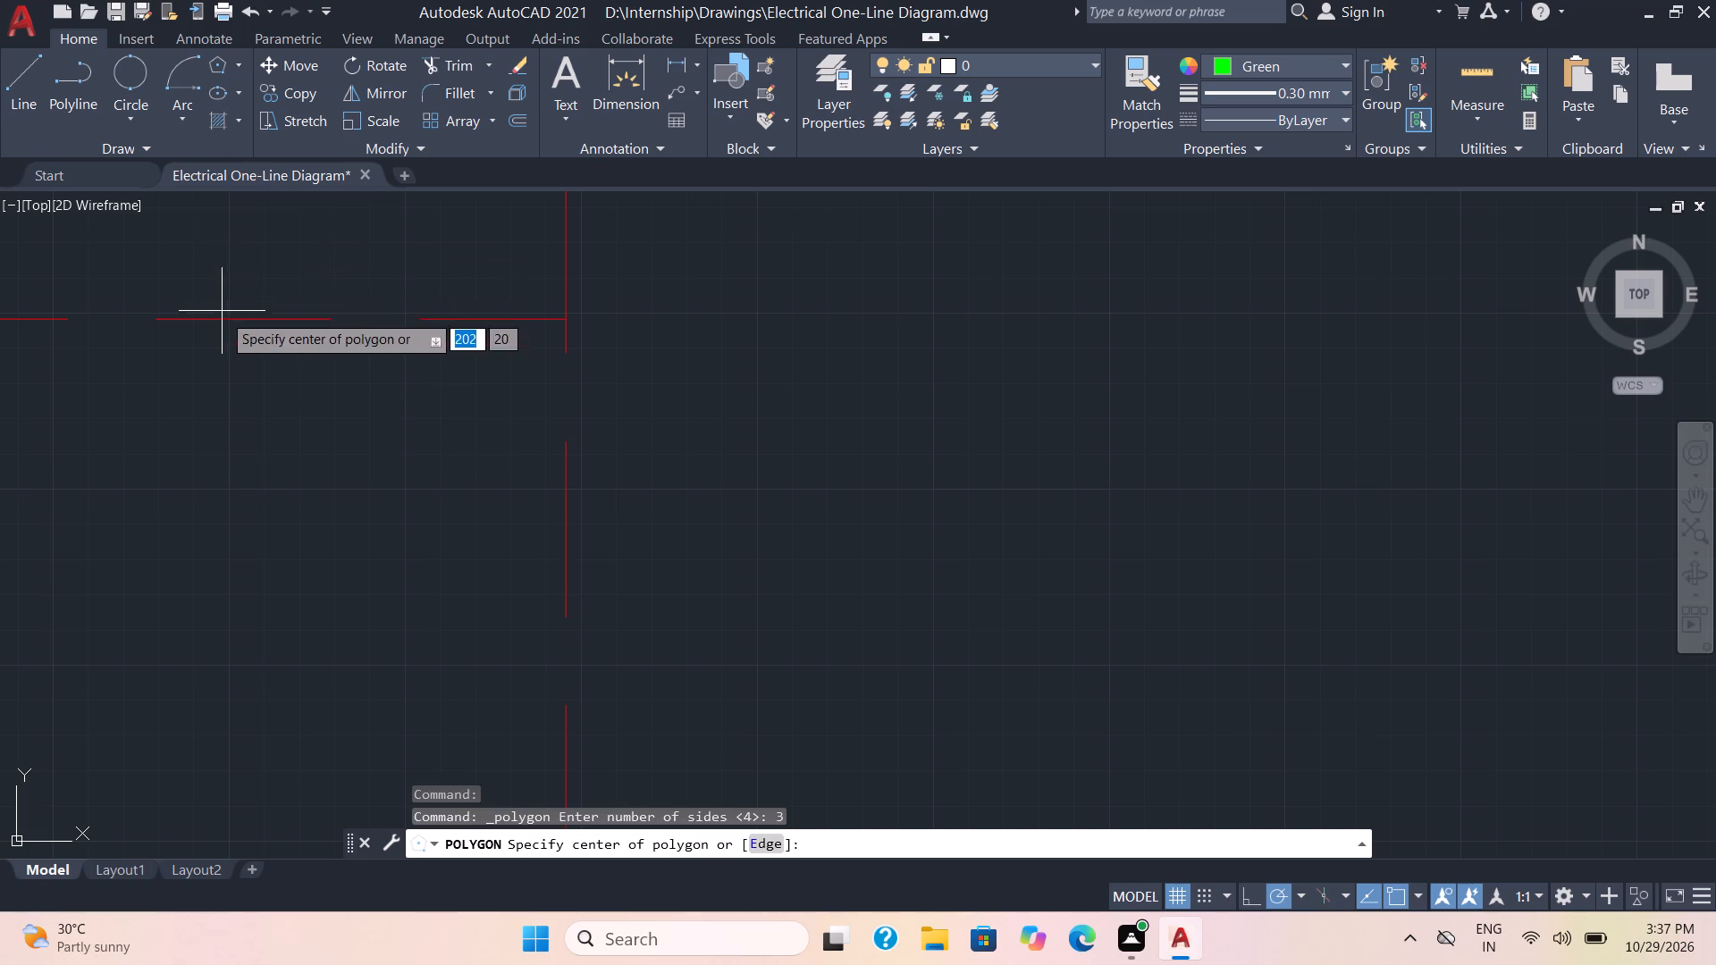
click(563, 325)
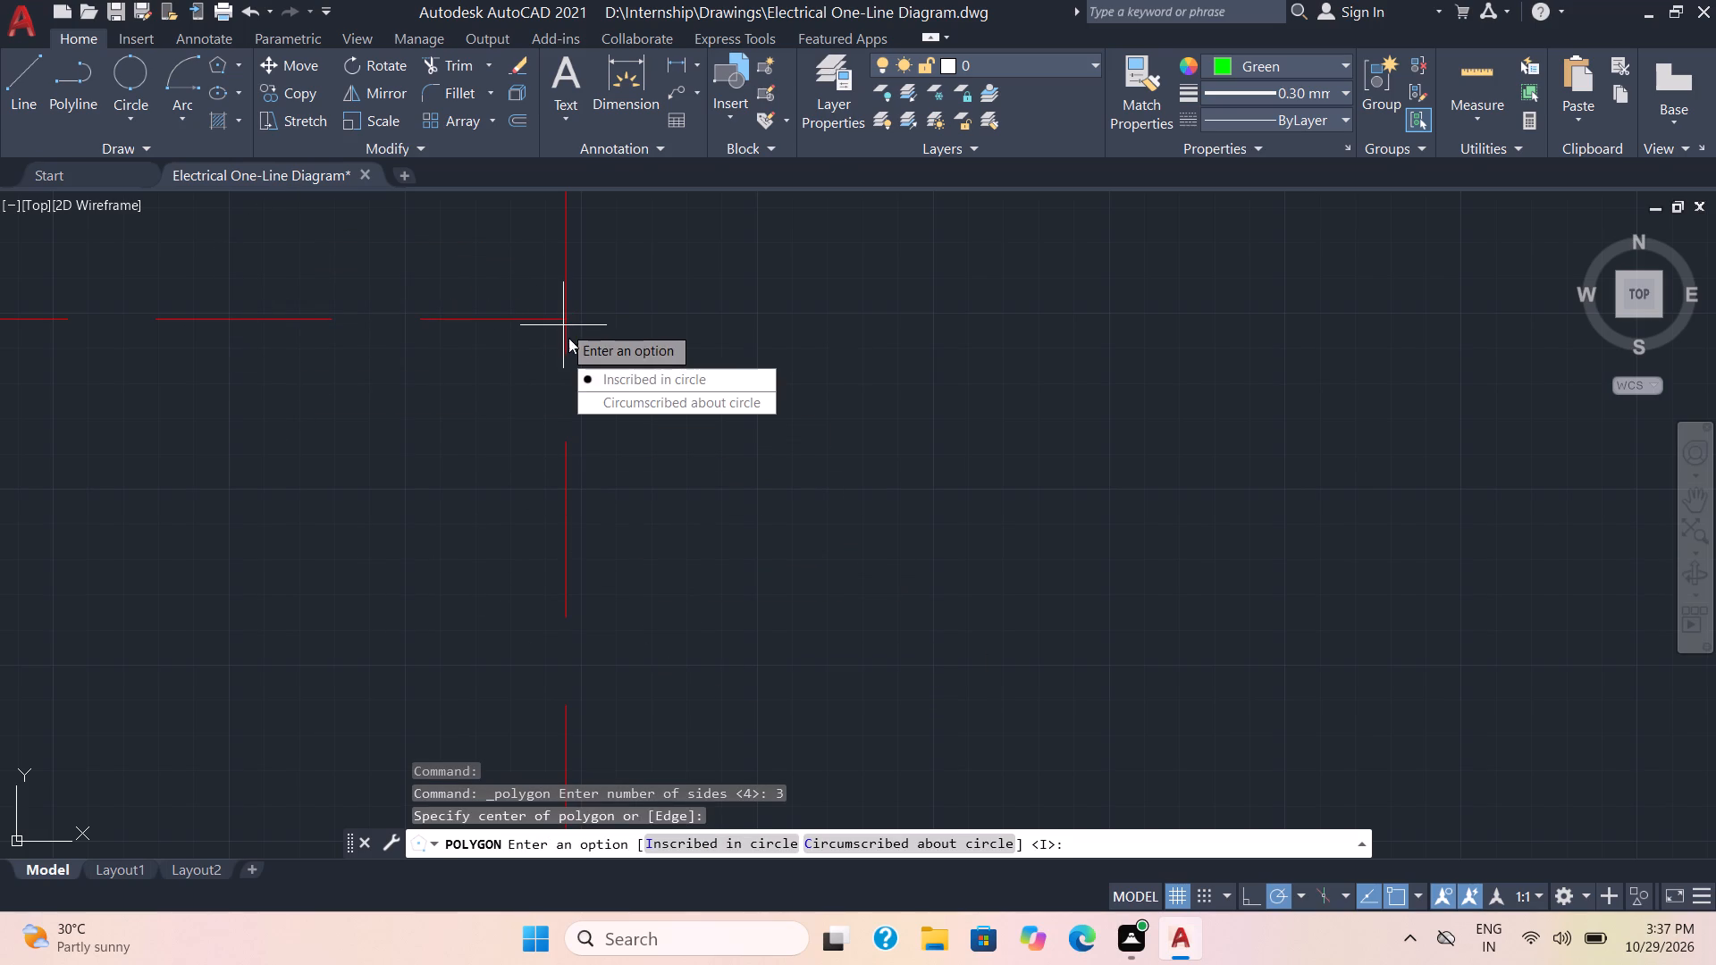
drag(649, 402, 565, 324)
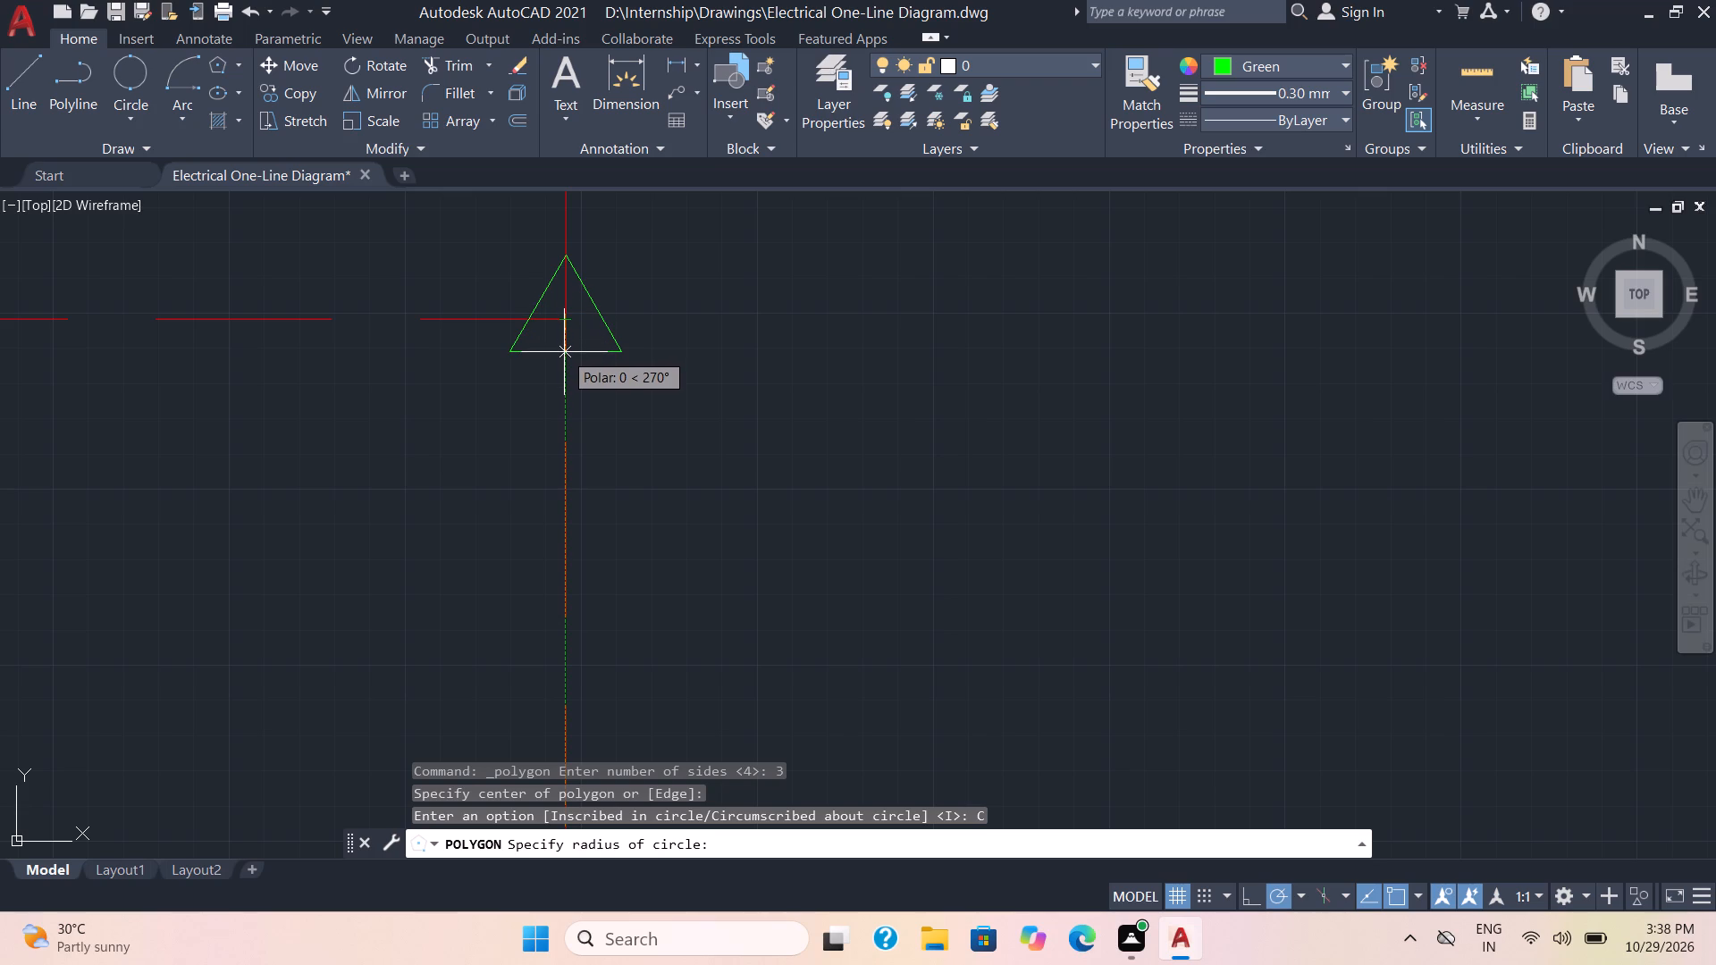
click(564, 352)
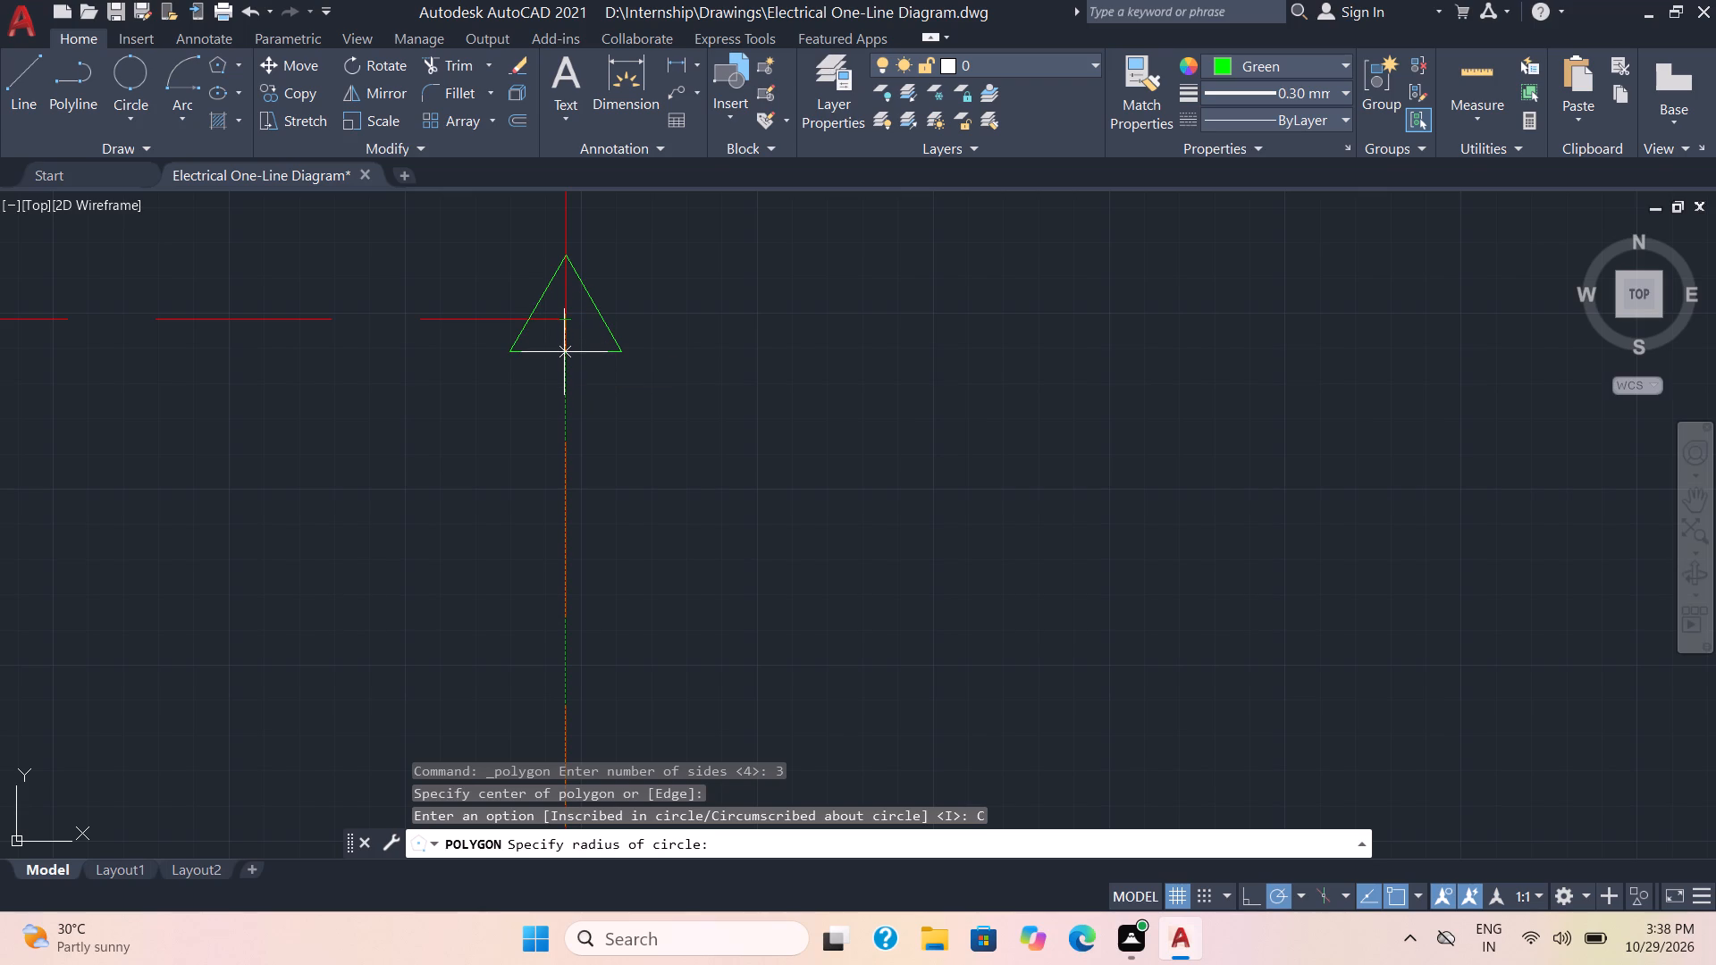
Move the green triangle down by its apex so that the apex sits on the red line junction.
click(634, 381)
click(605, 326)
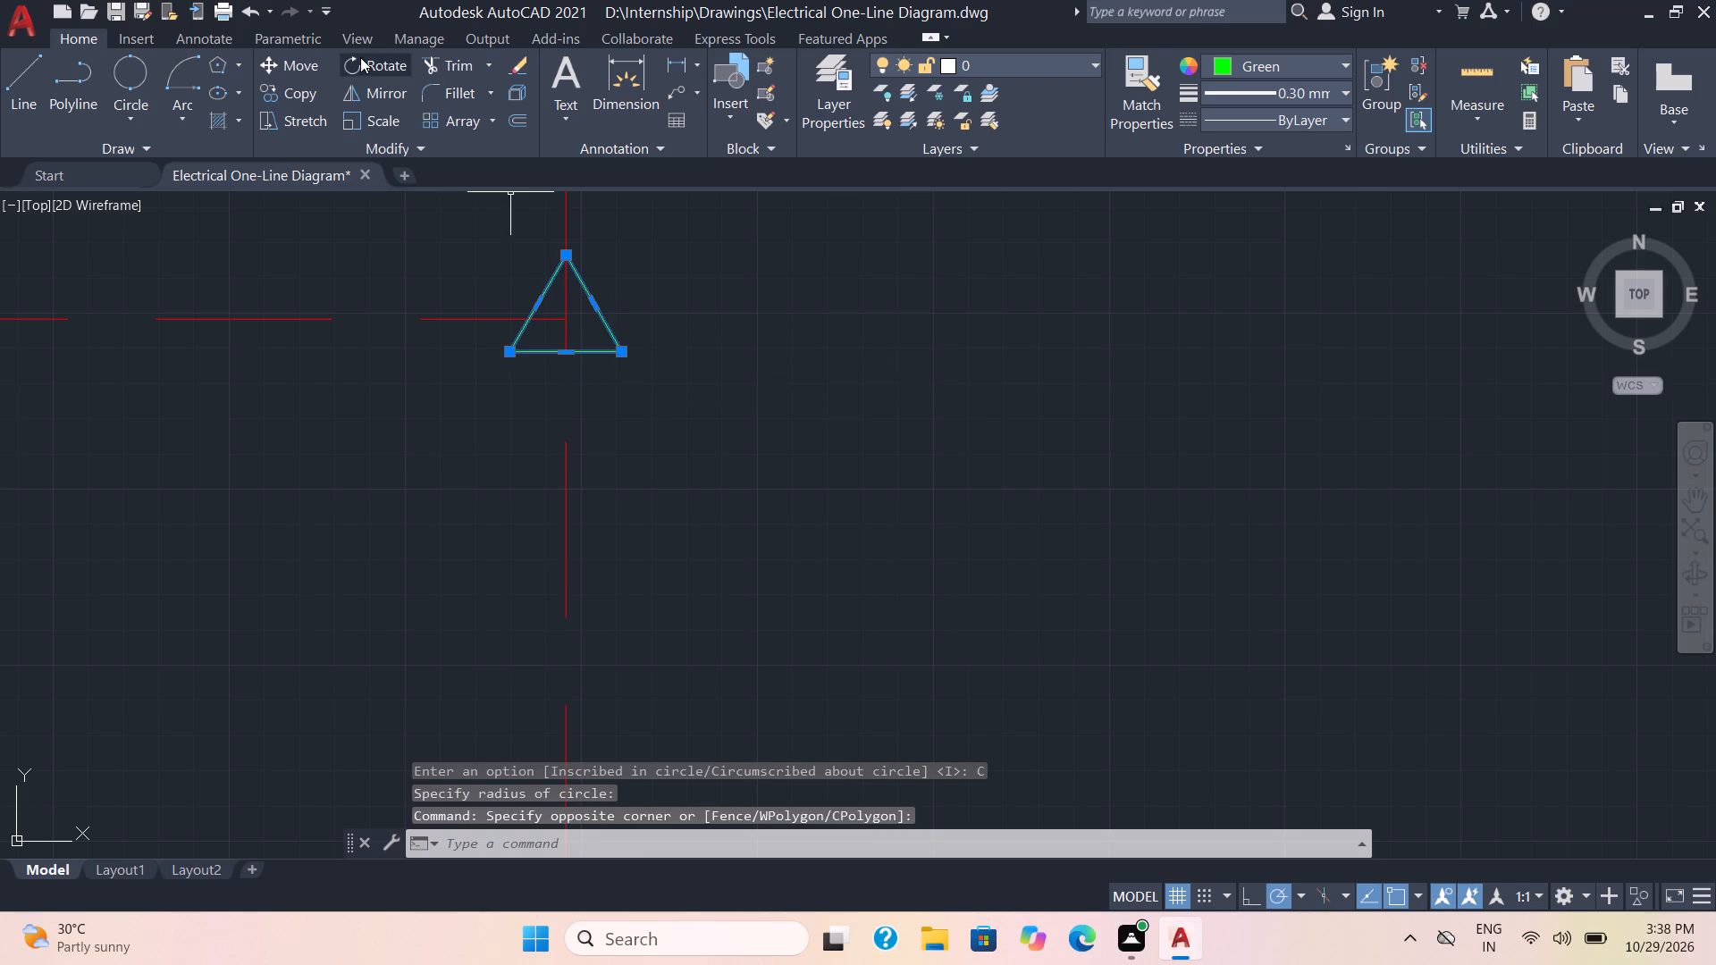
click(297, 63)
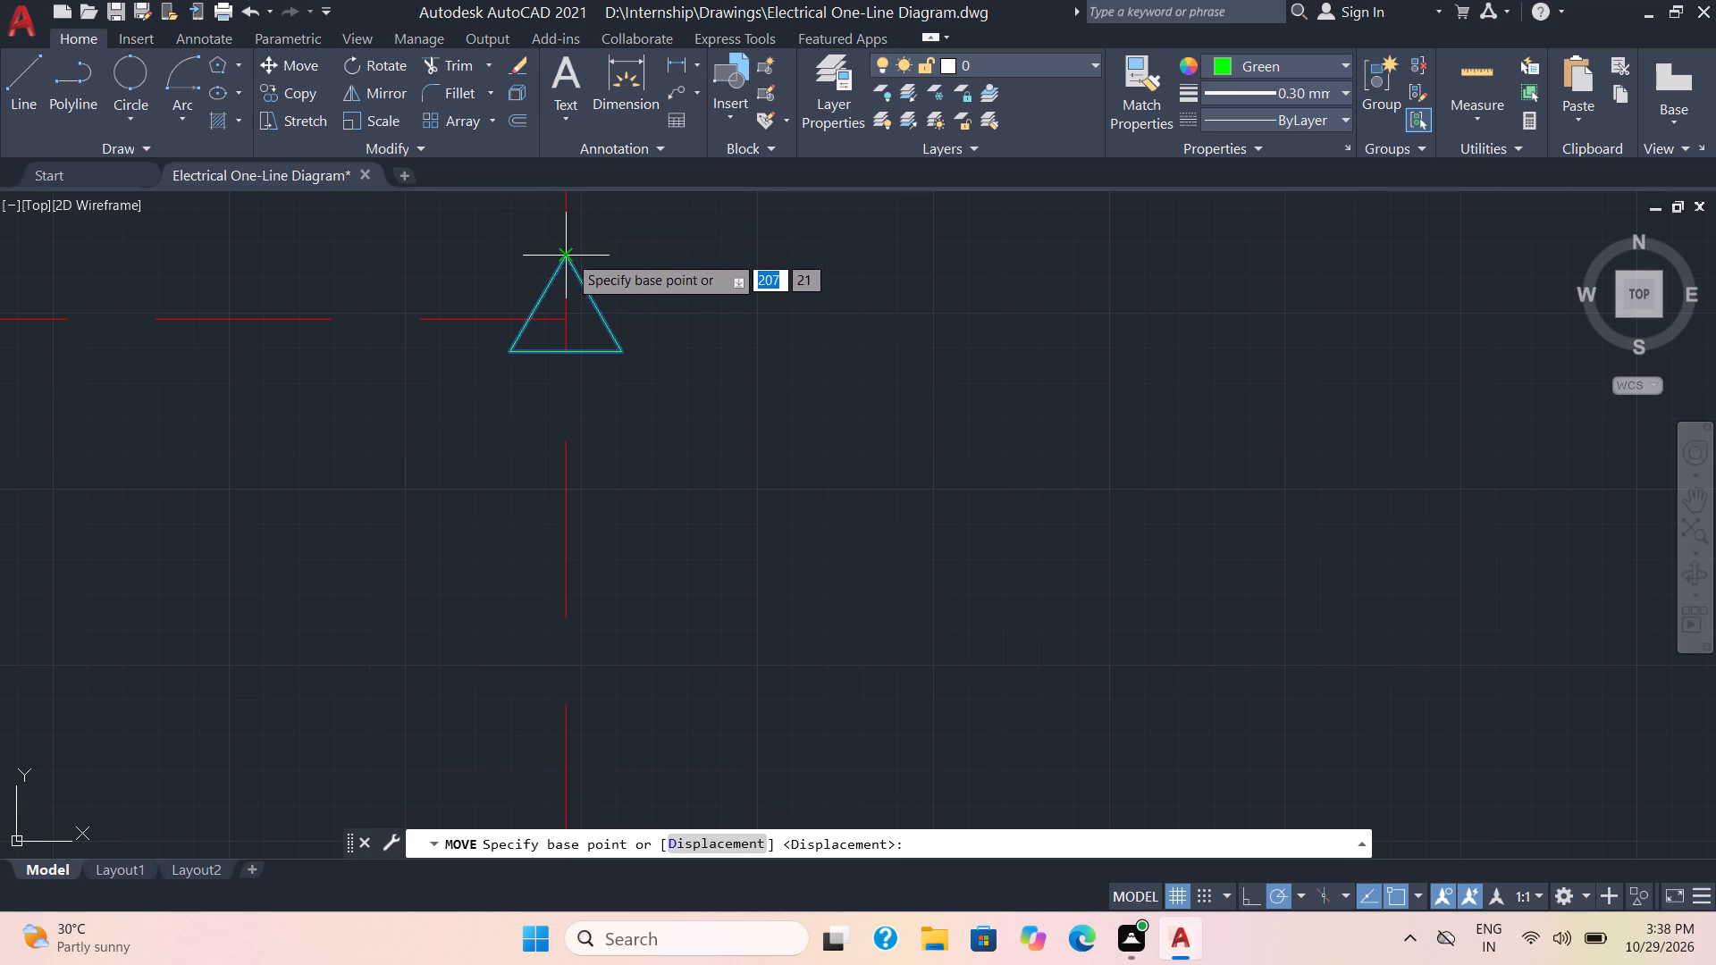
click(566, 256)
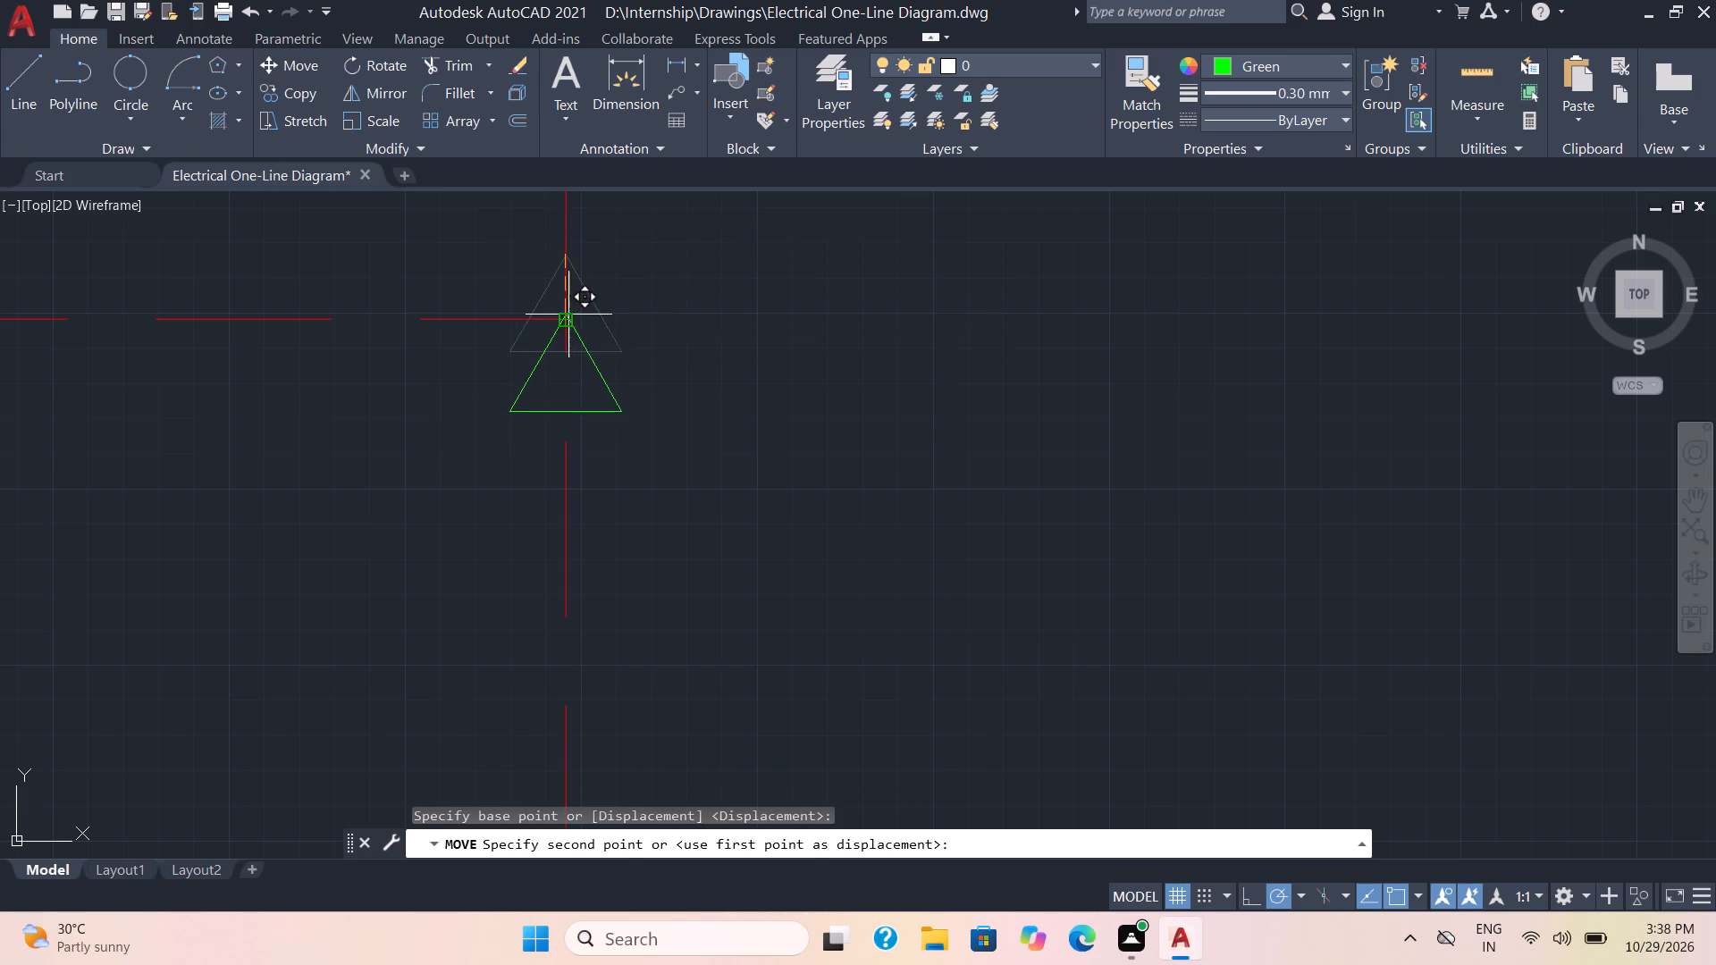
click(569, 315)
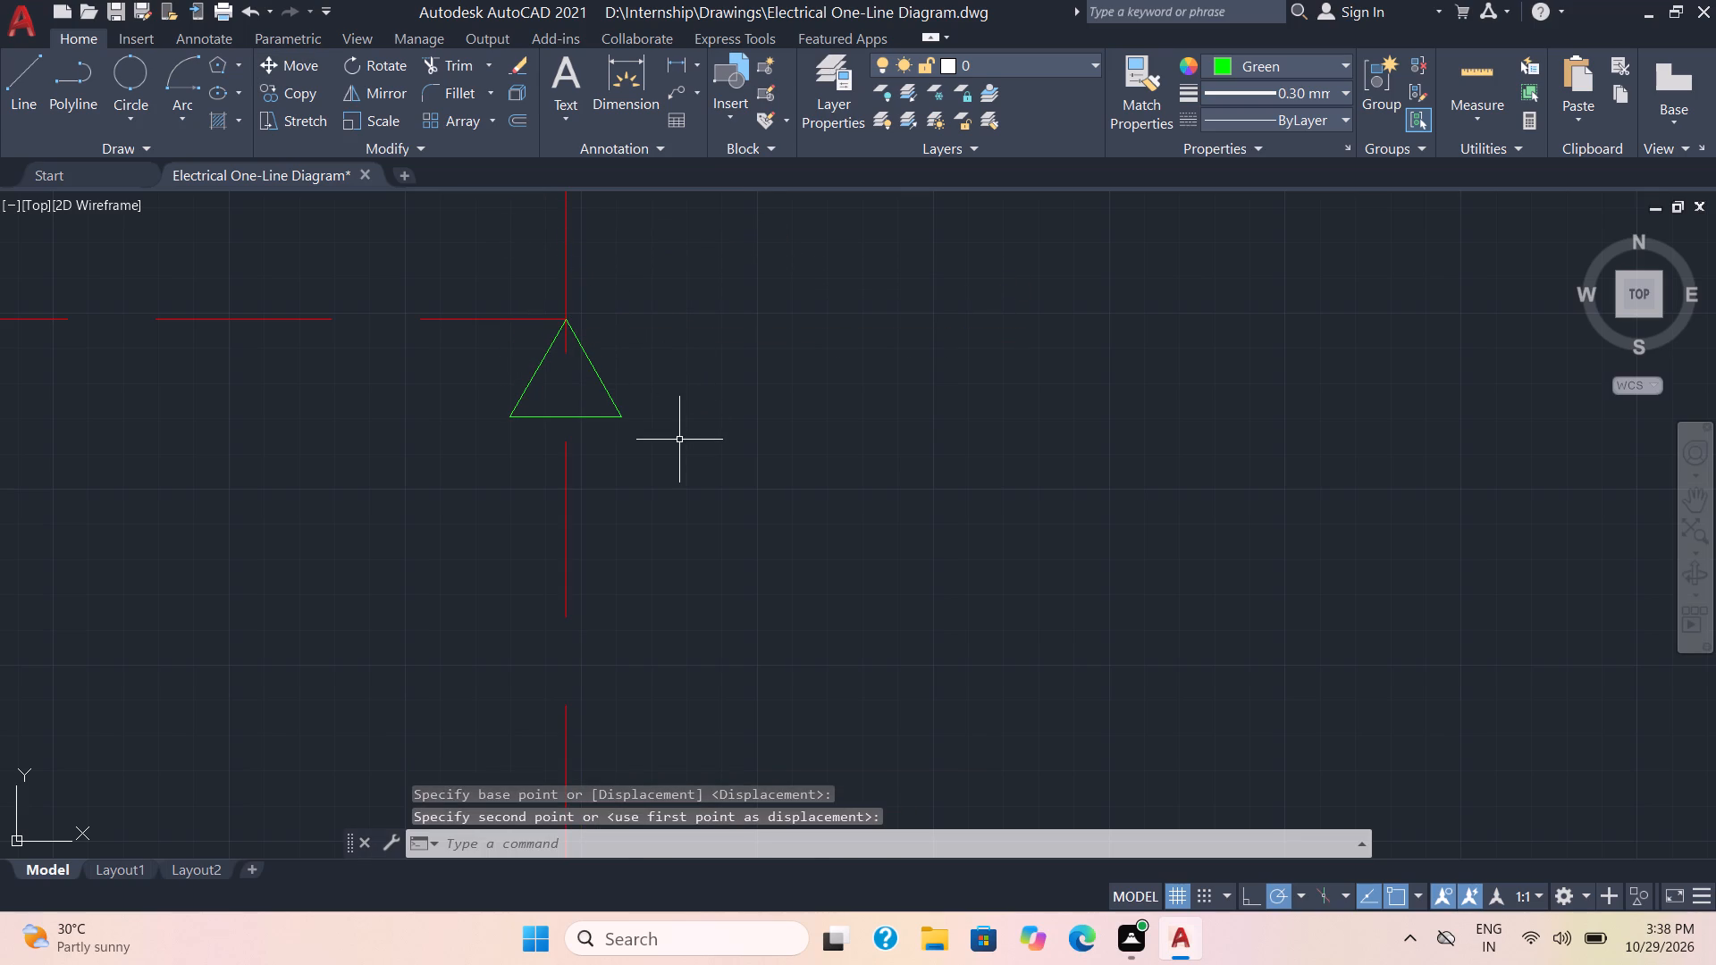
Copy the green triangle by its apex to the upper red dashed junction and to the magenta square's side where the red line meets it.
click(631, 446)
click(603, 349)
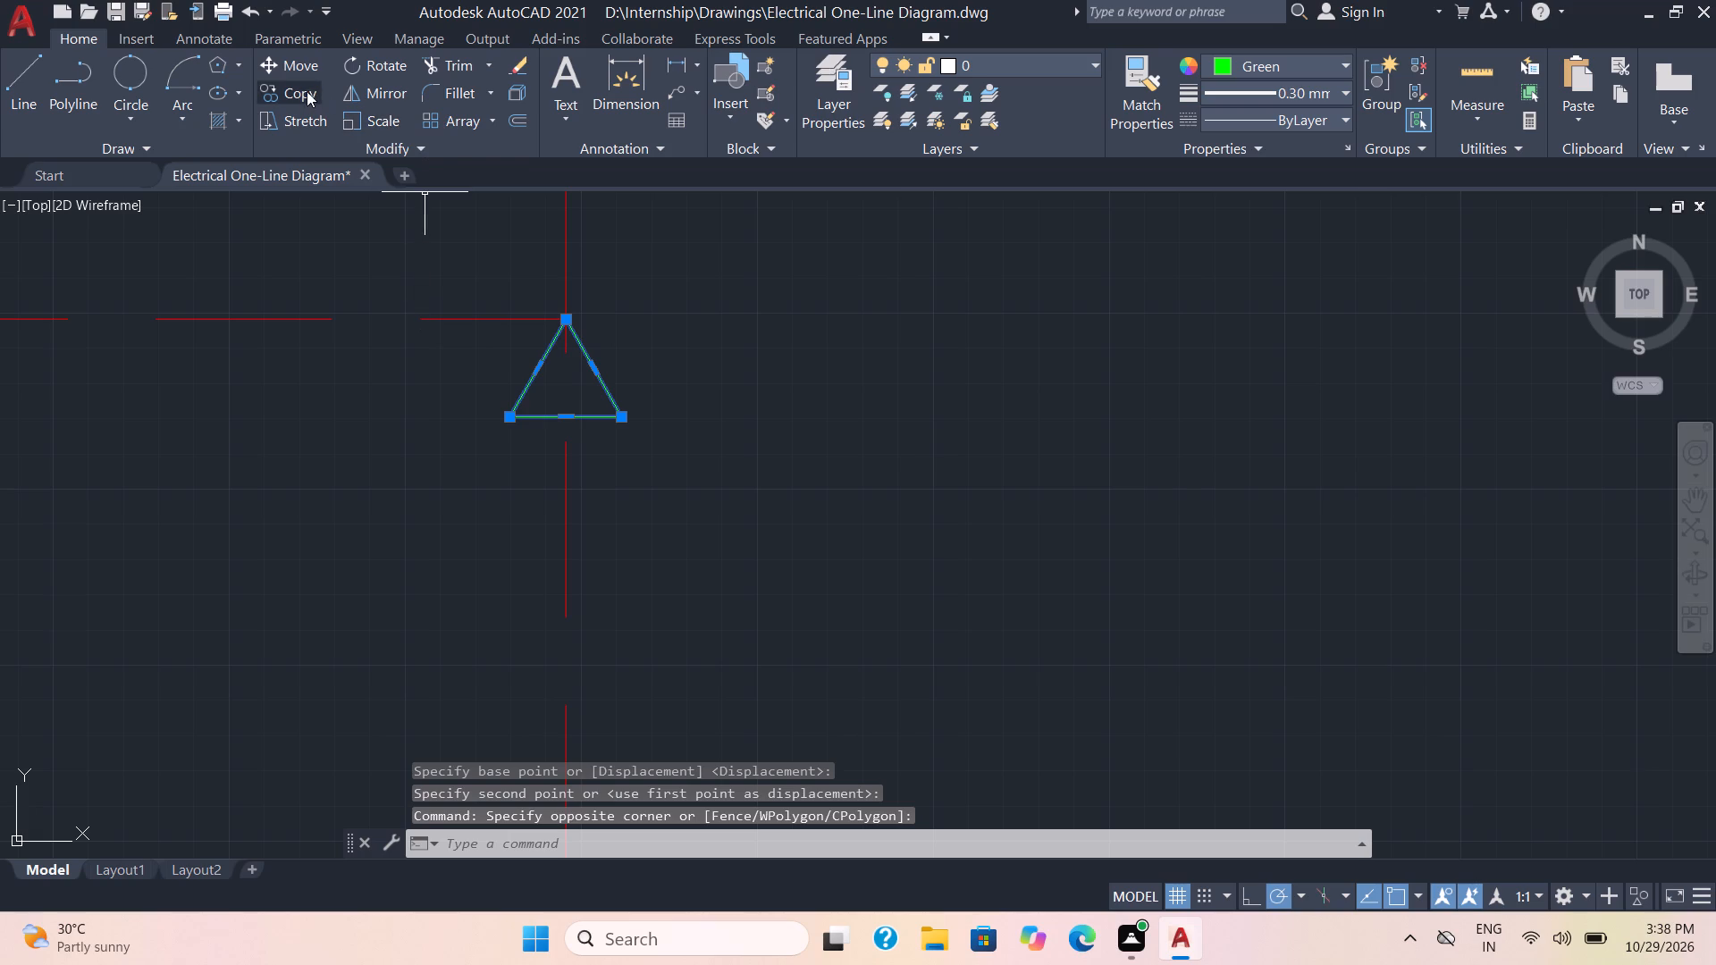
click(305, 91)
click(565, 324)
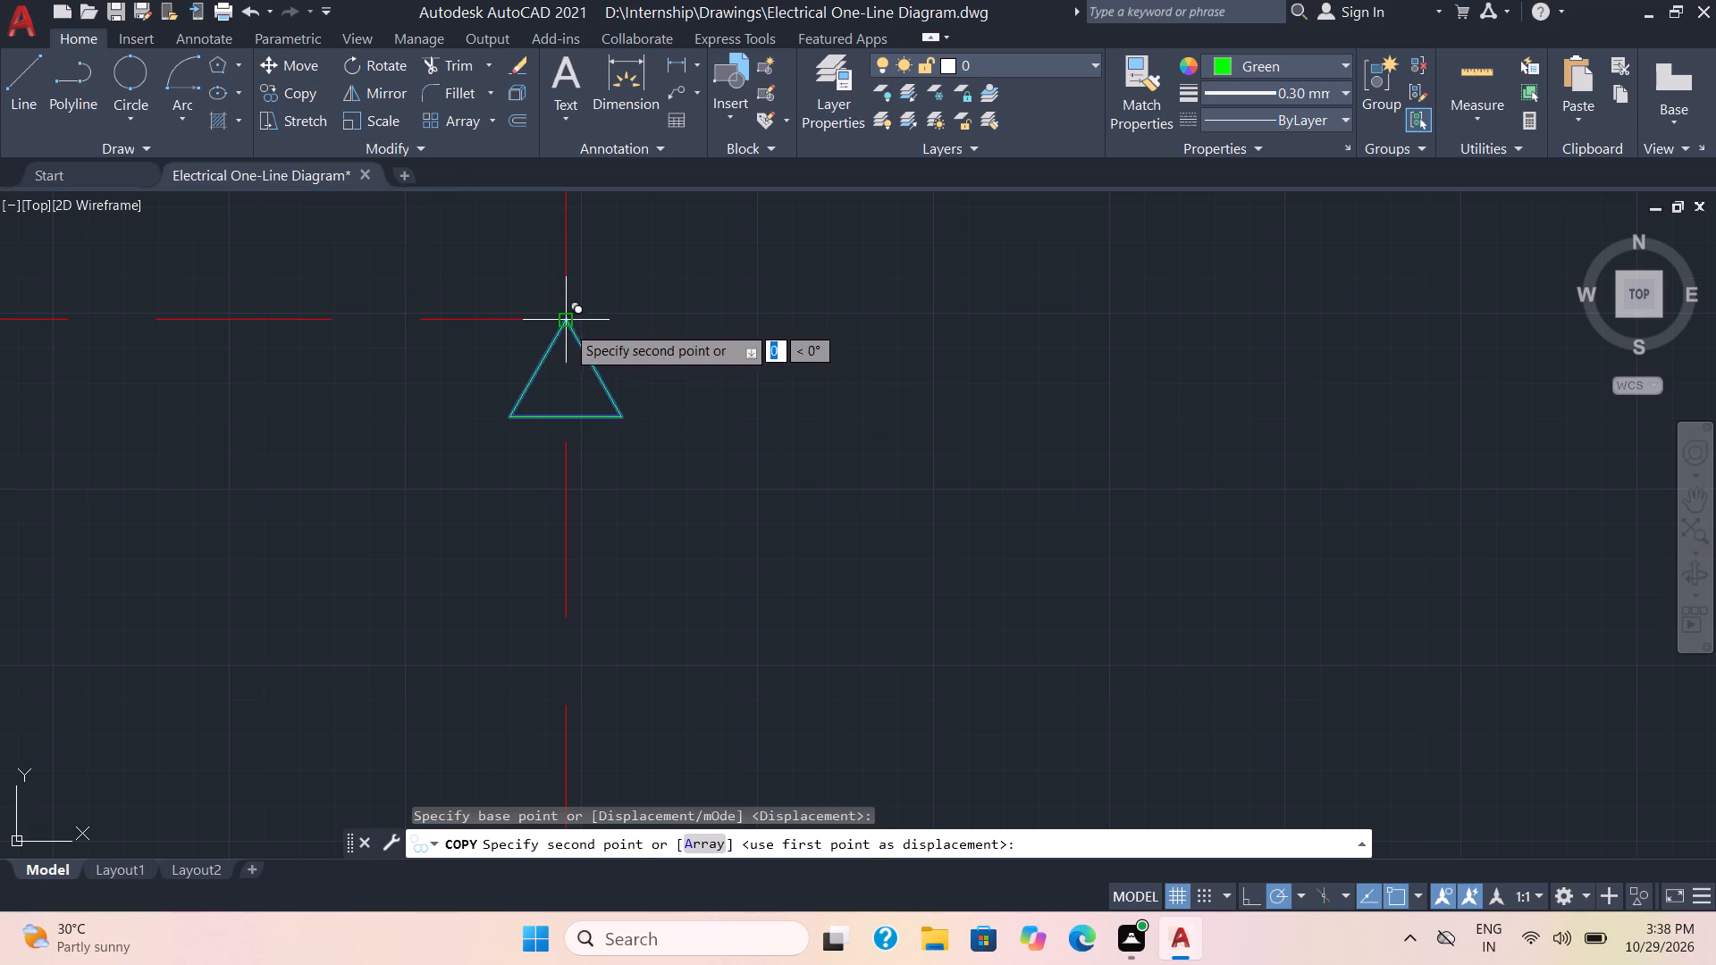
scroll(824, 396, down, 2)
middle_drag(823, 419, 830, 629)
scroll(767, 499, down, 5)
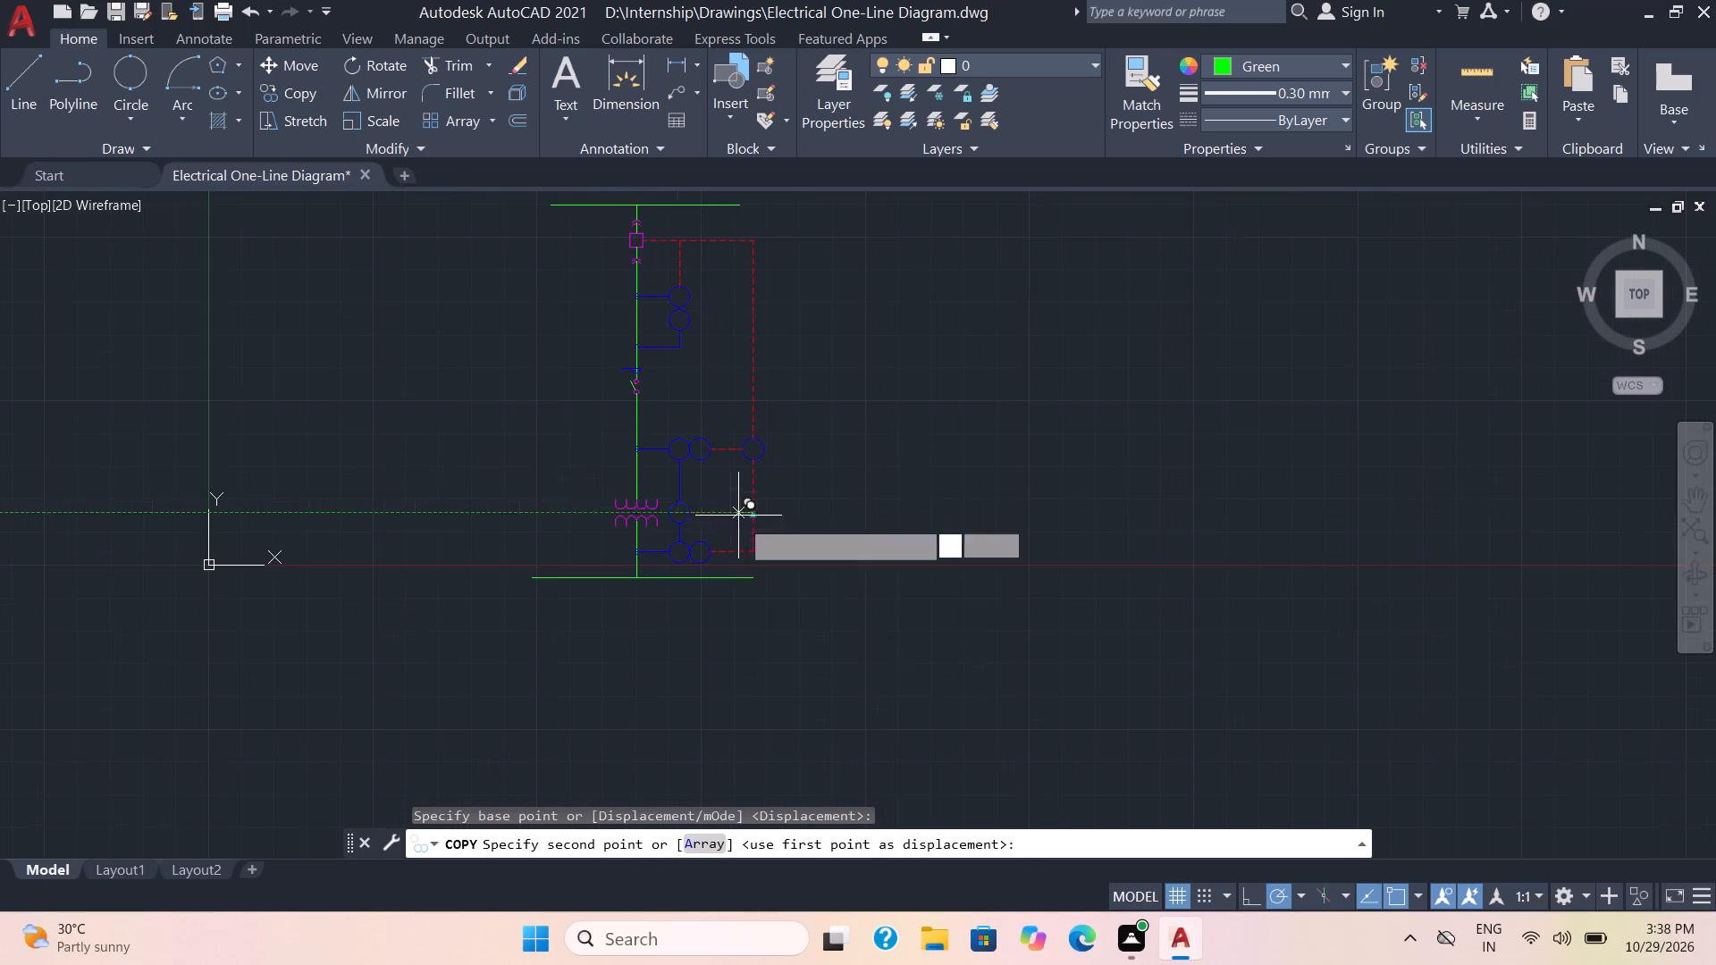
middle_drag(850, 460, 871, 675)
scroll(669, 496, up, 1)
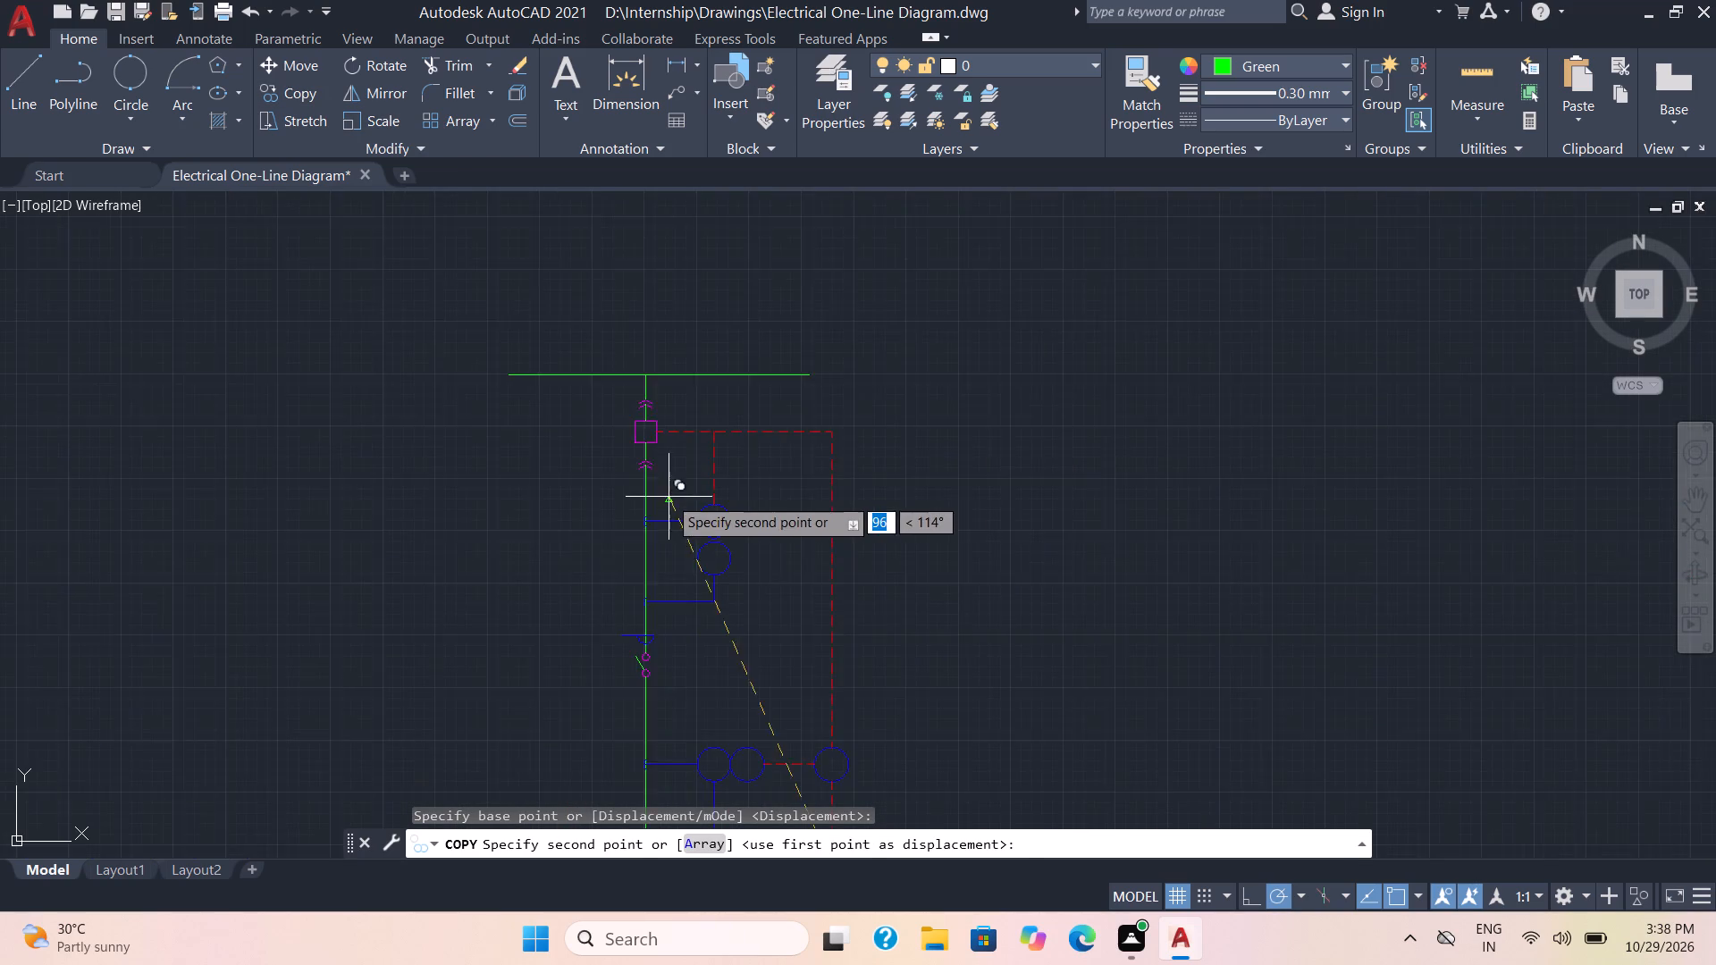
scroll(669, 497, up, 1)
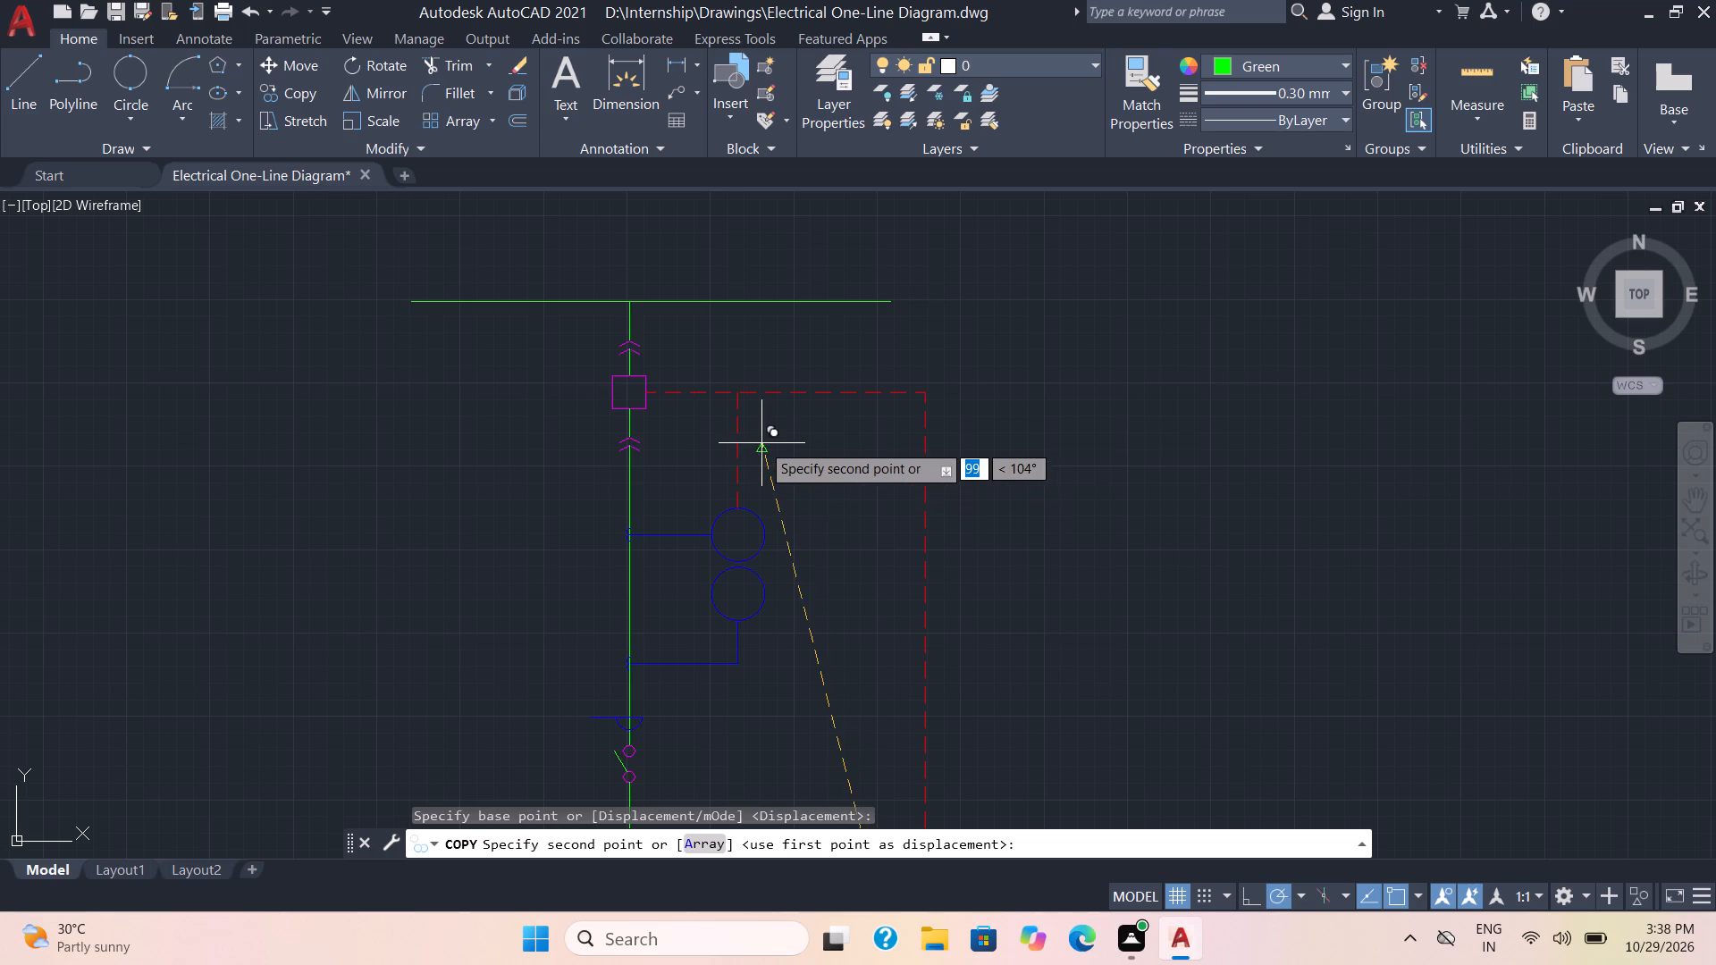
scroll(761, 442, up, 2)
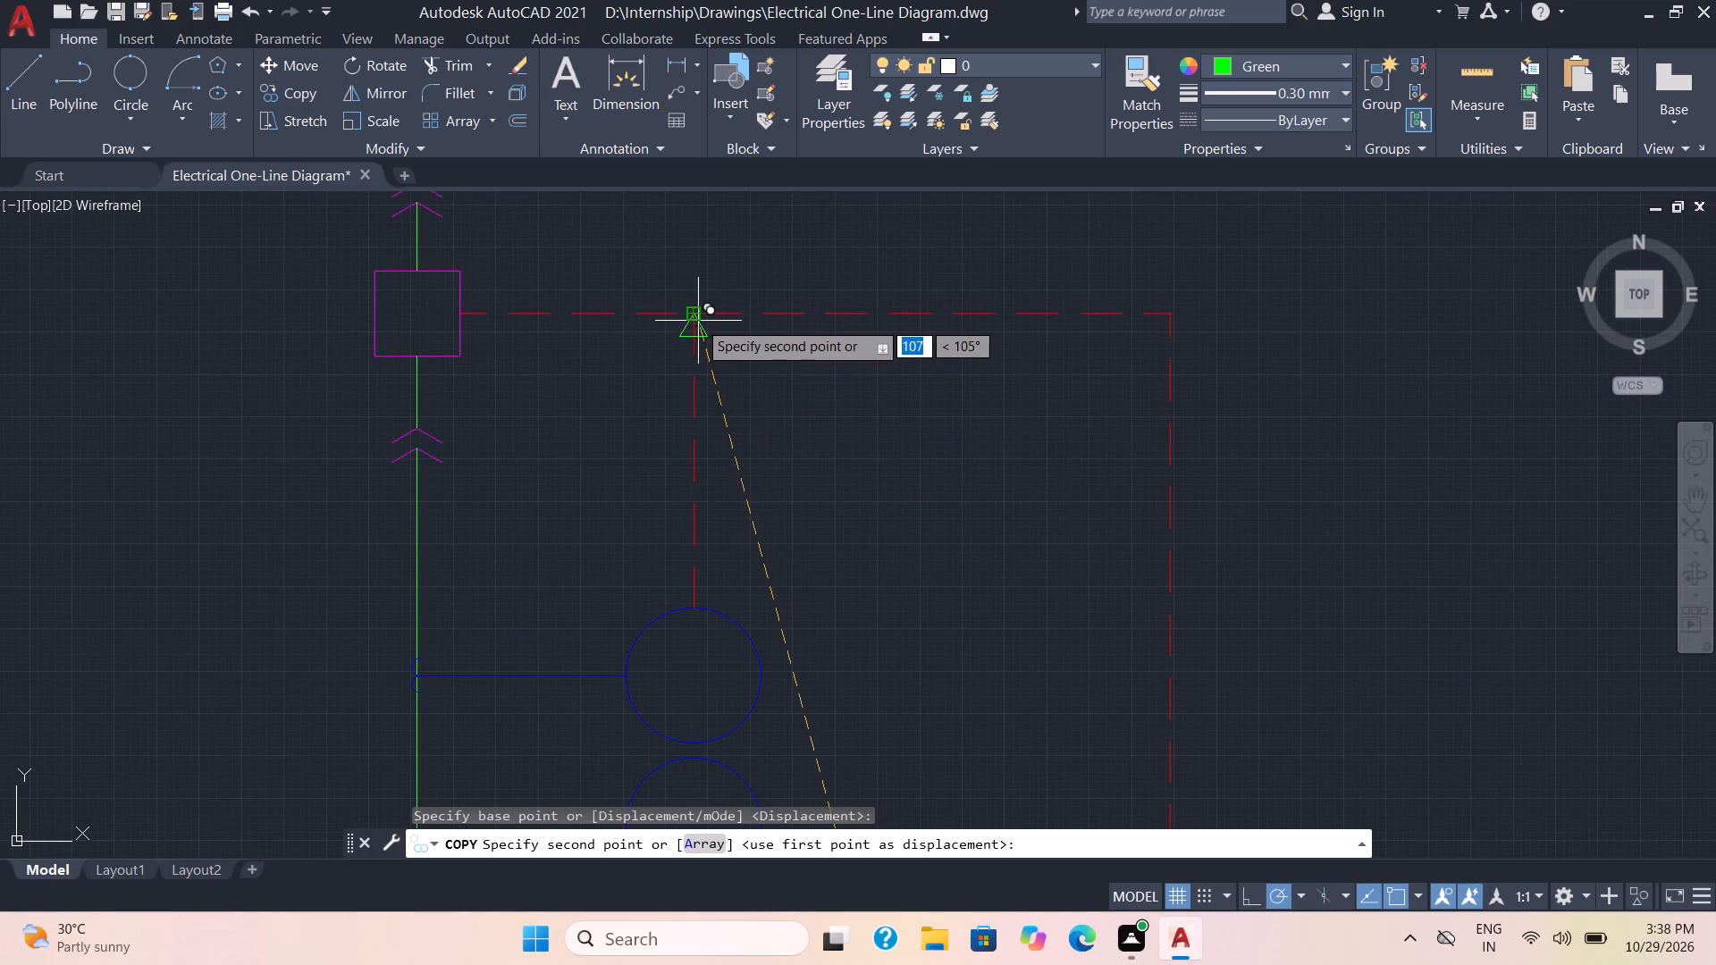
click(698, 315)
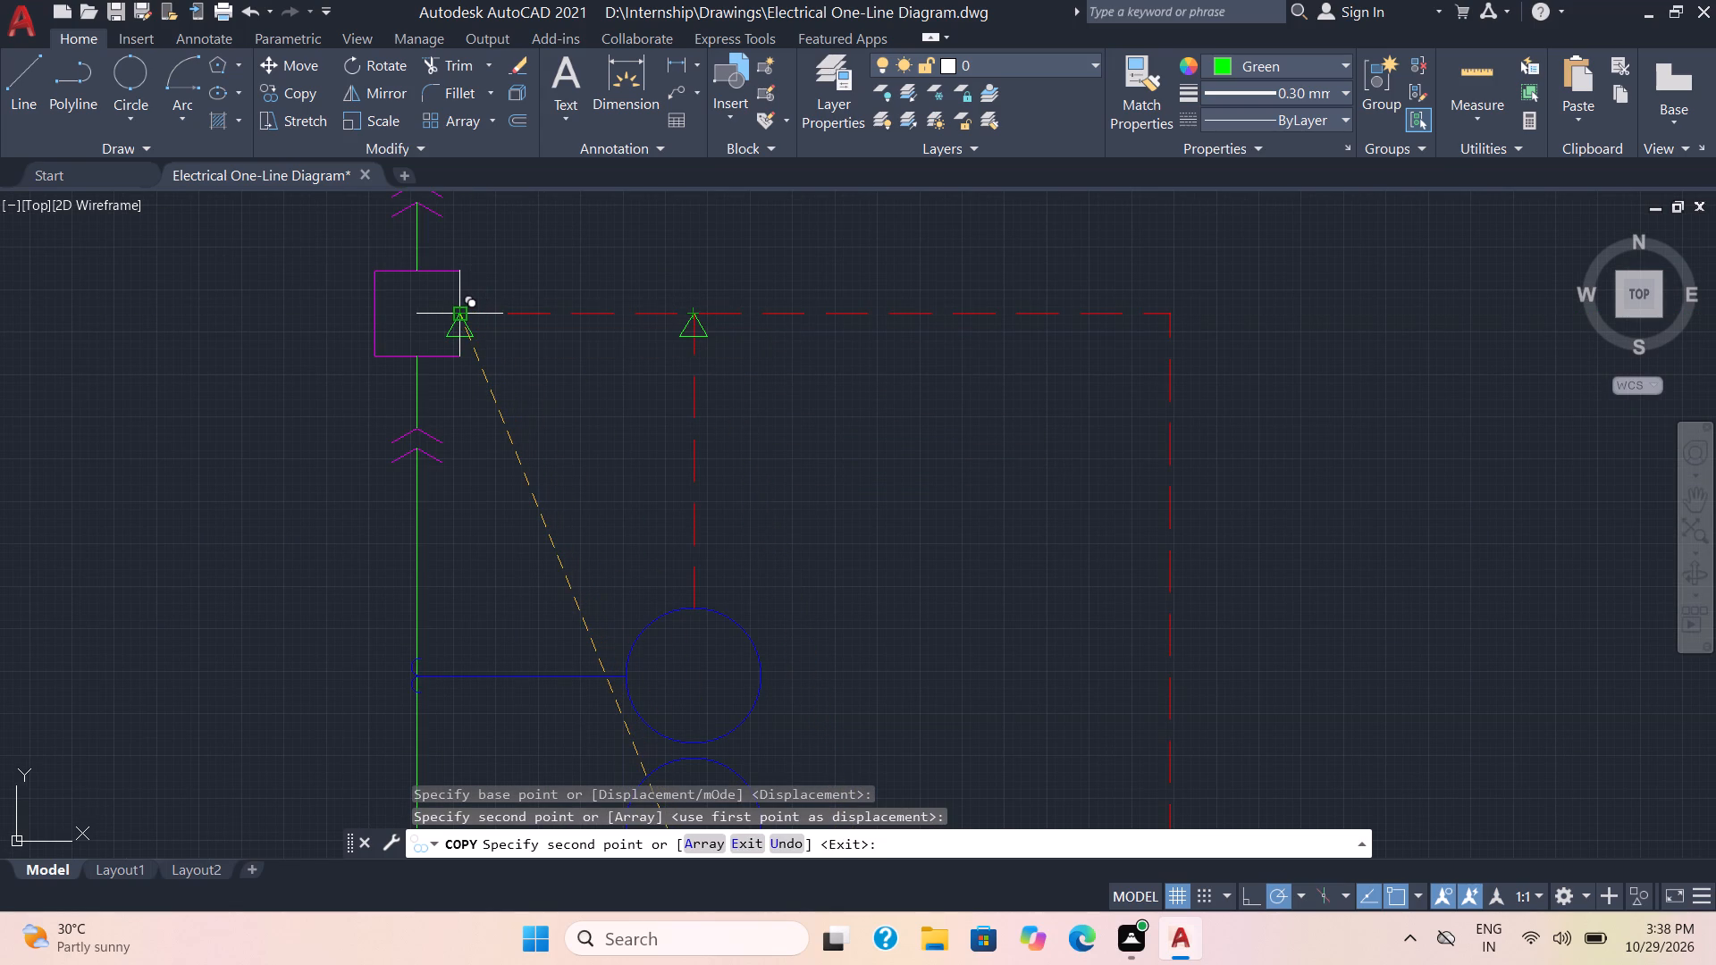
click(466, 315)
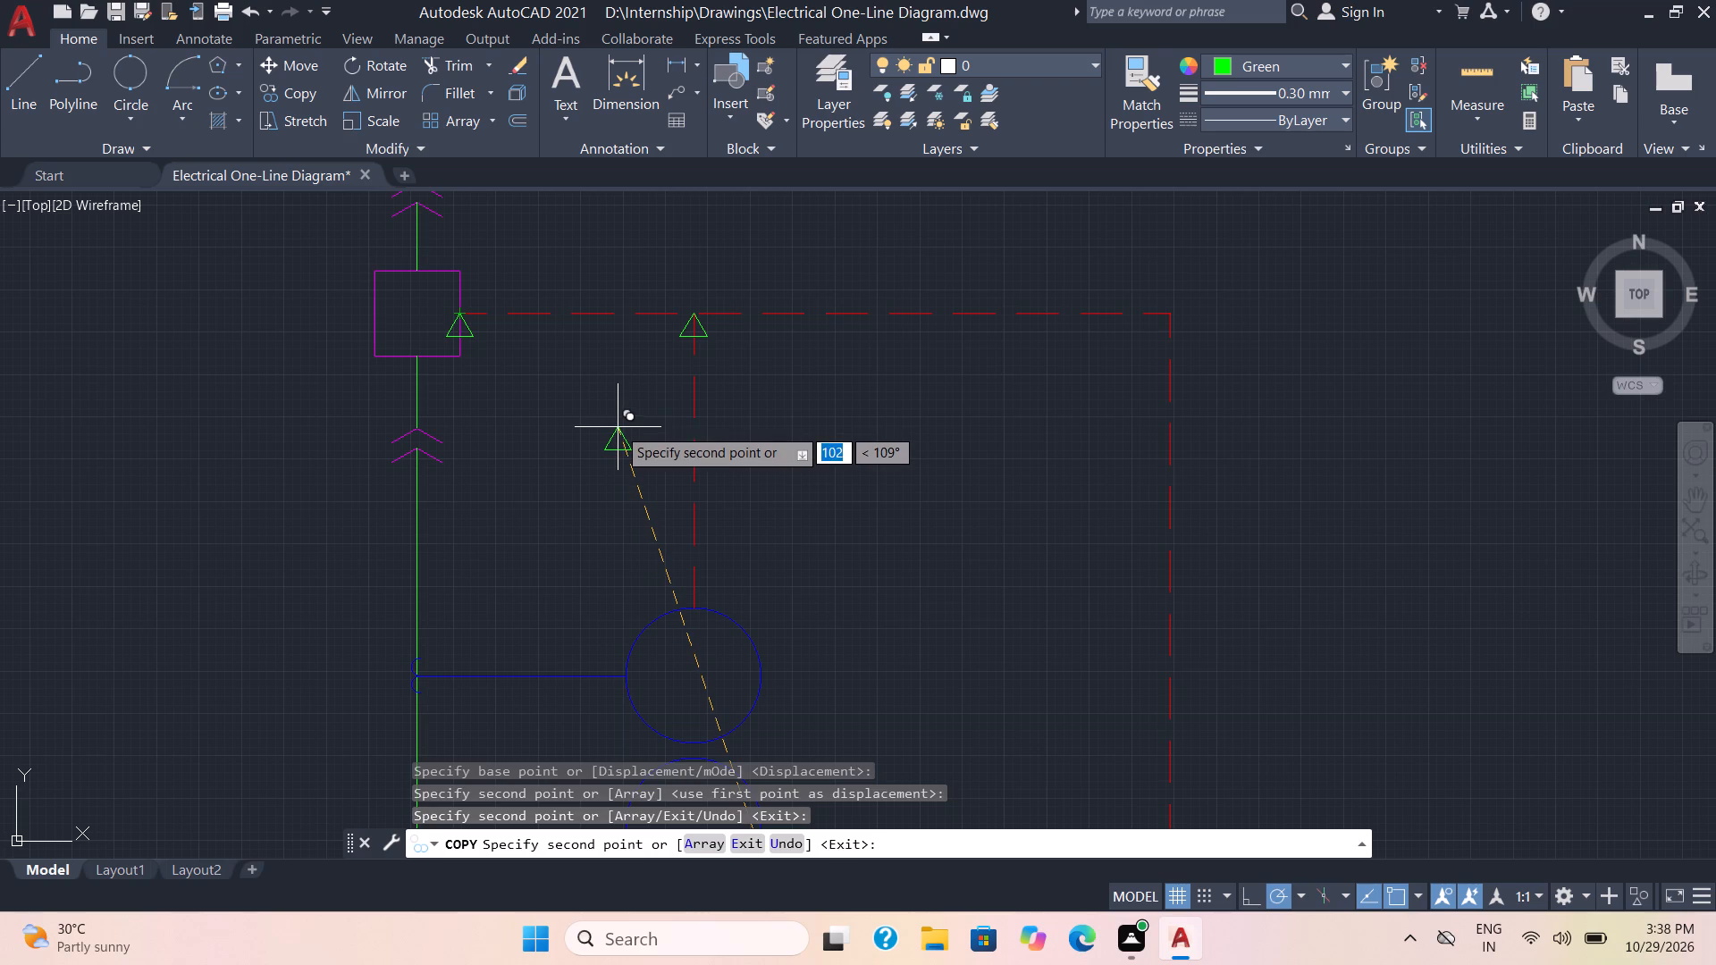
key(space)
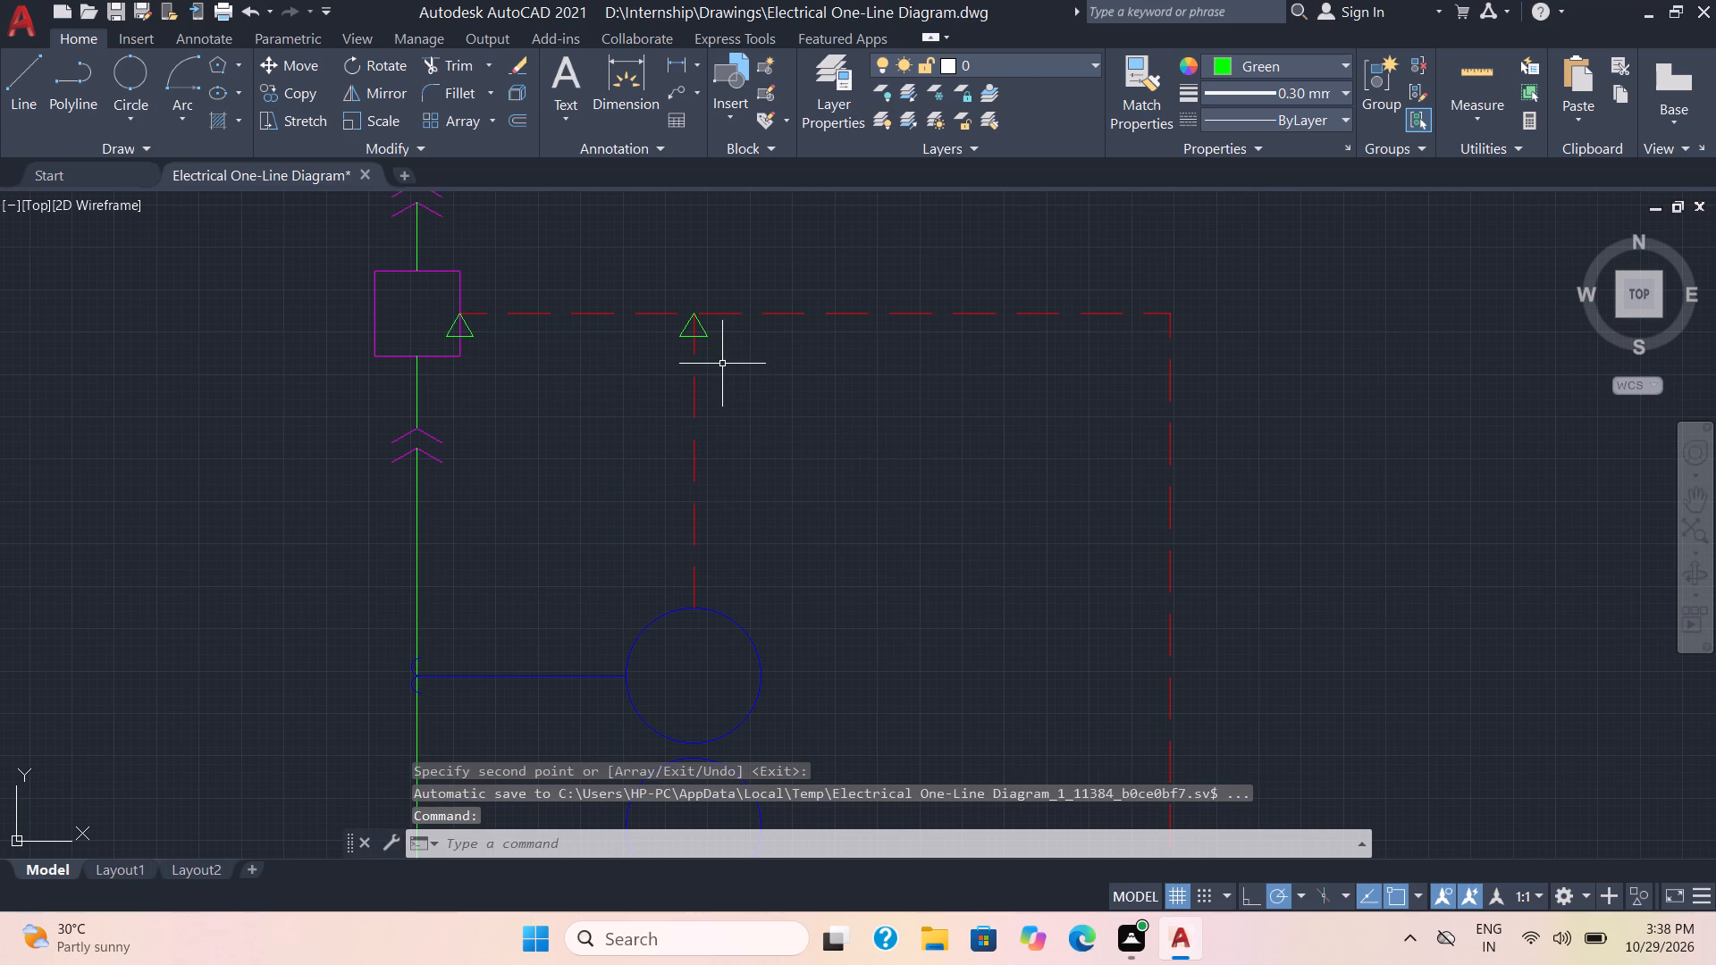
Rotate the green triangle at the upper red junction 90° about its apex so that it points toward the magenta square.
click(722, 364)
click(705, 330)
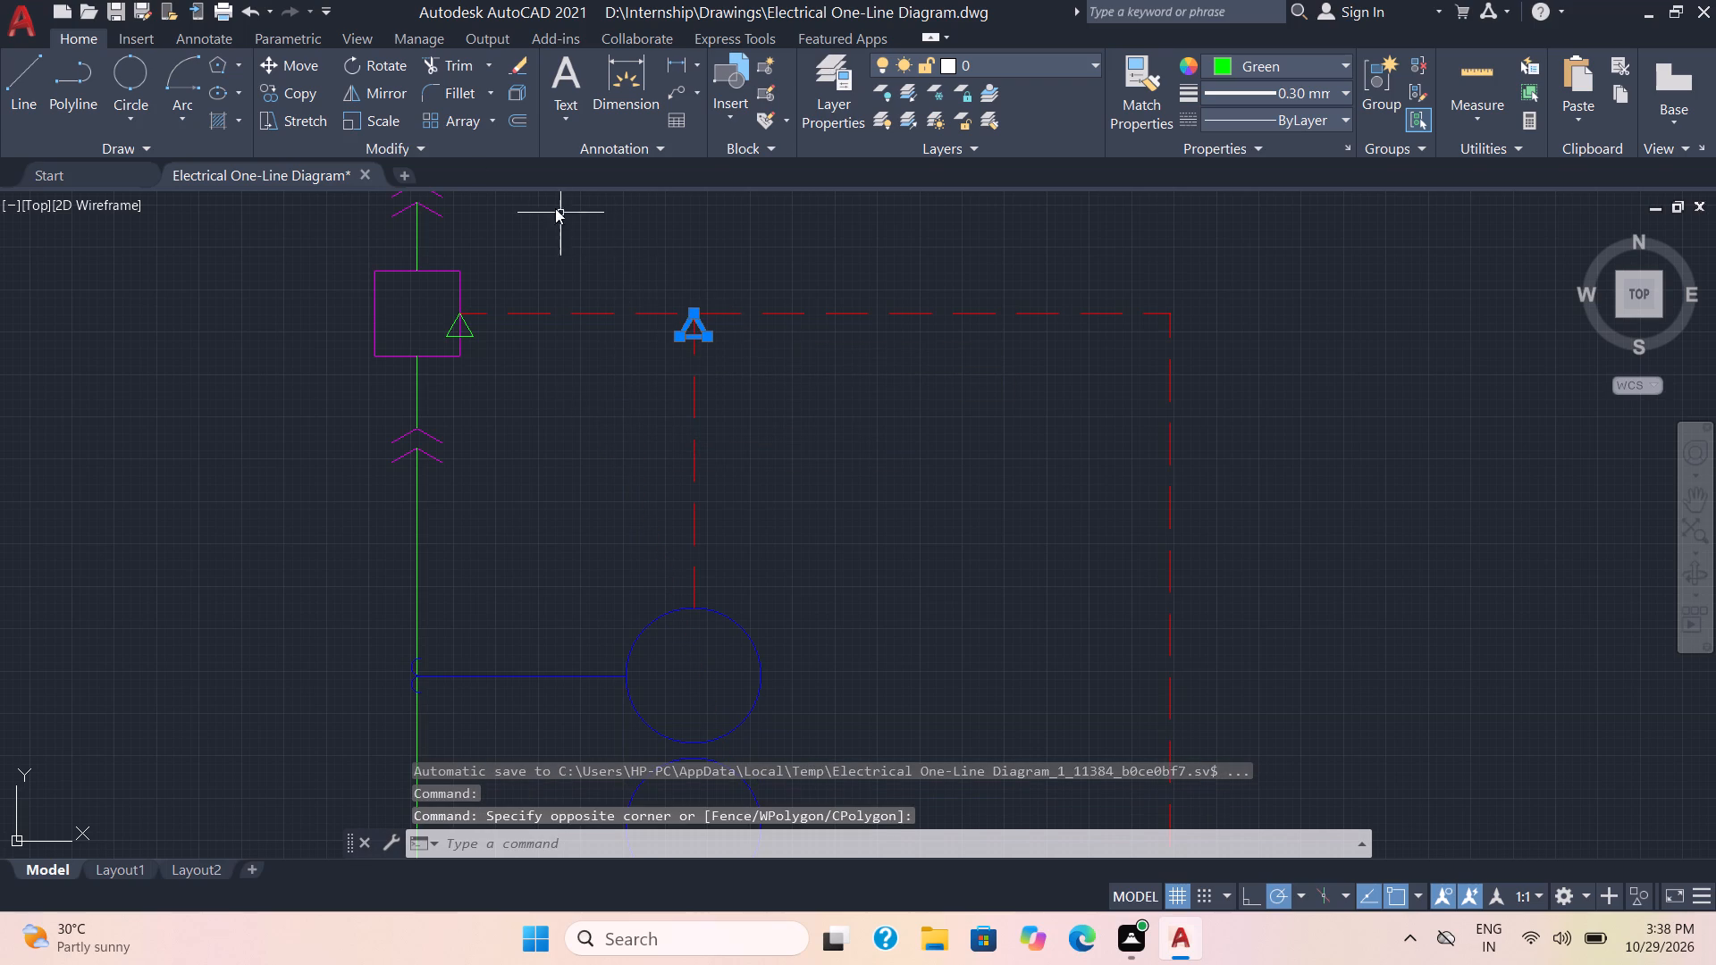
click(396, 67)
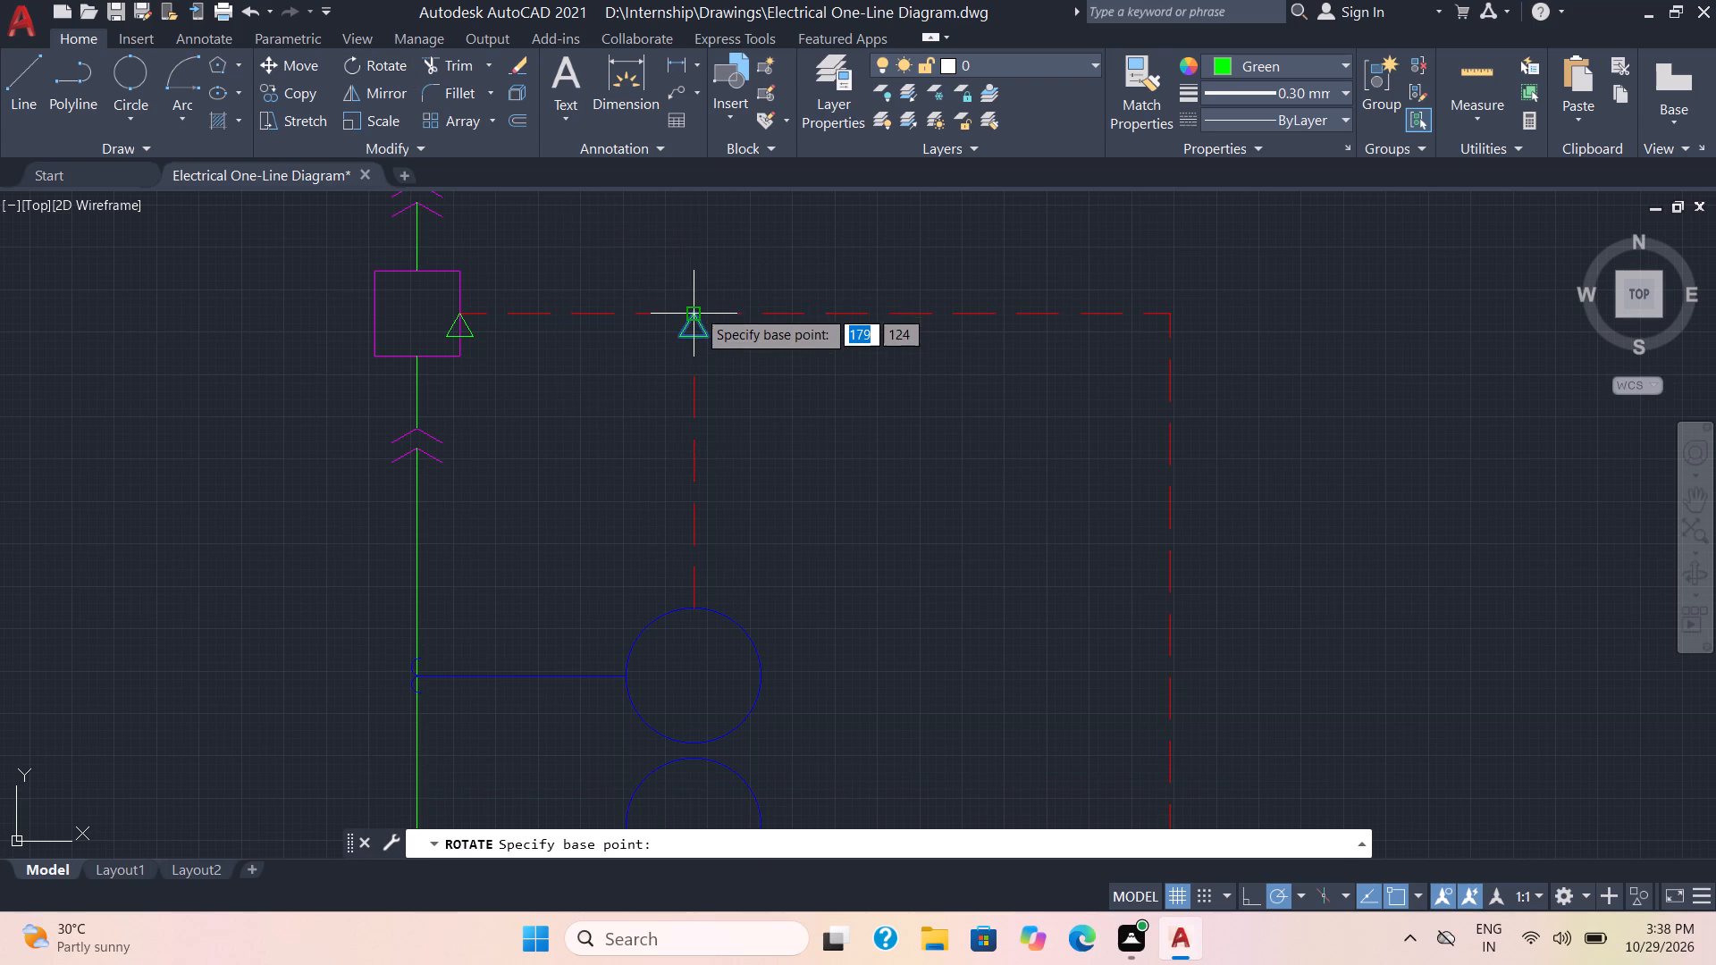
click(690, 314)
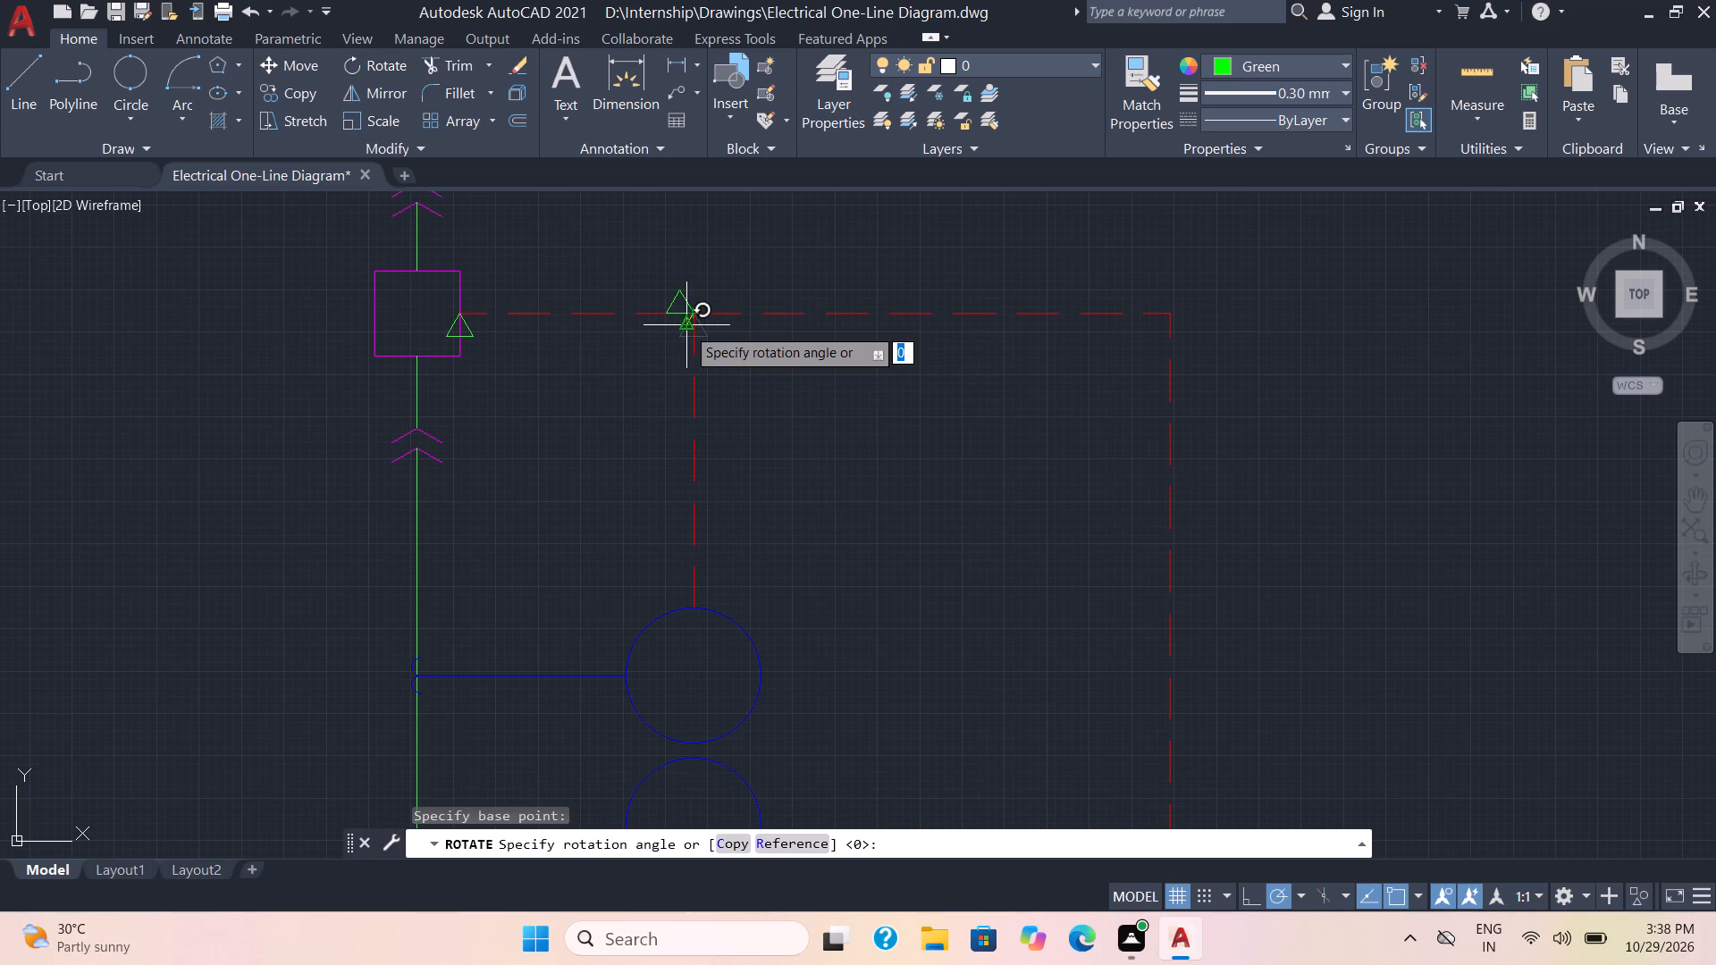
click(693, 277)
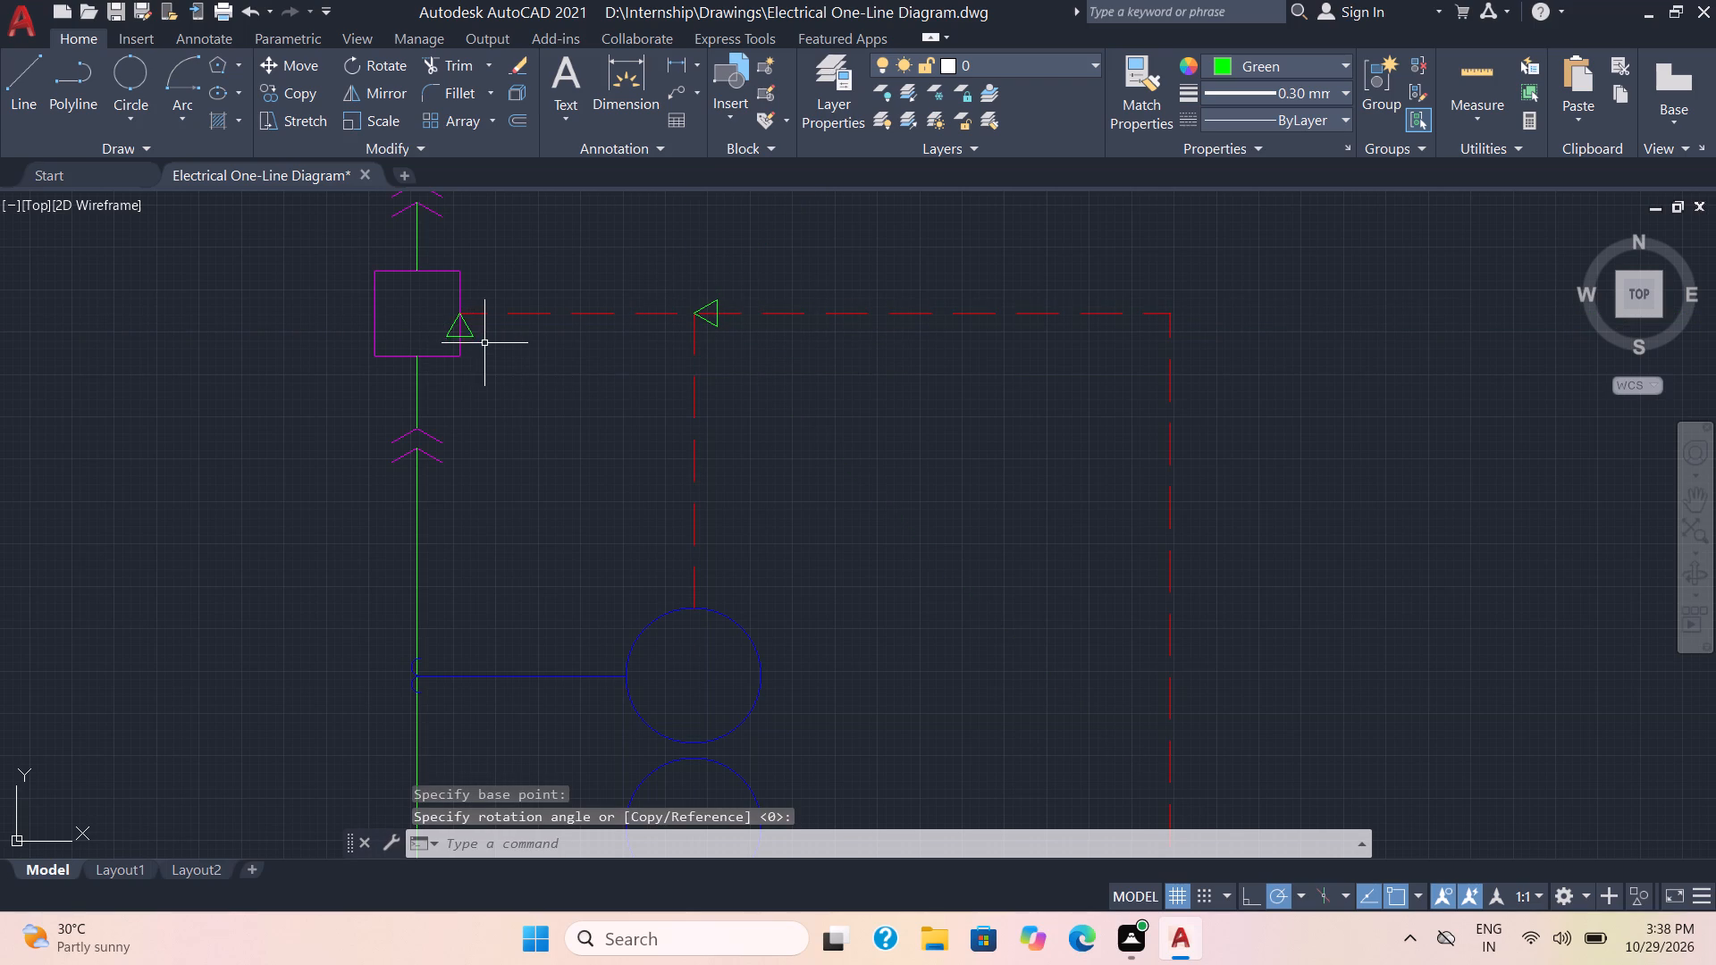
Rotate the green triangle at the magenta square 90° about its apex so that it points into the square.
click(483, 348)
click(467, 326)
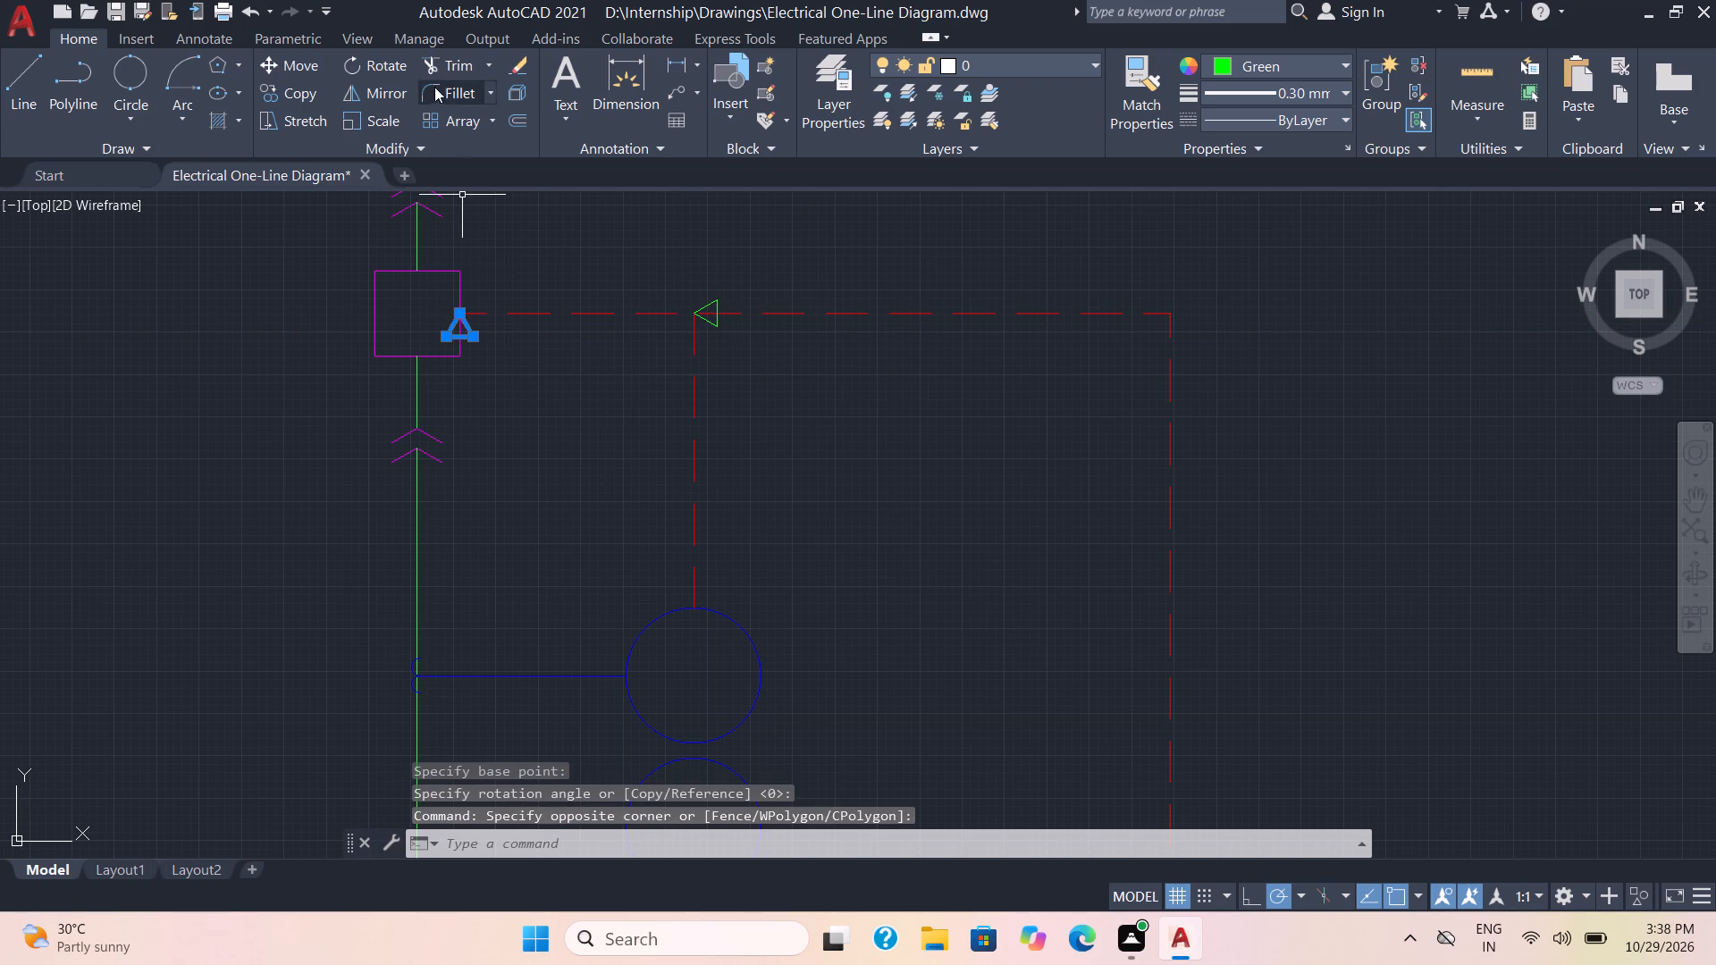
click(371, 63)
click(453, 310)
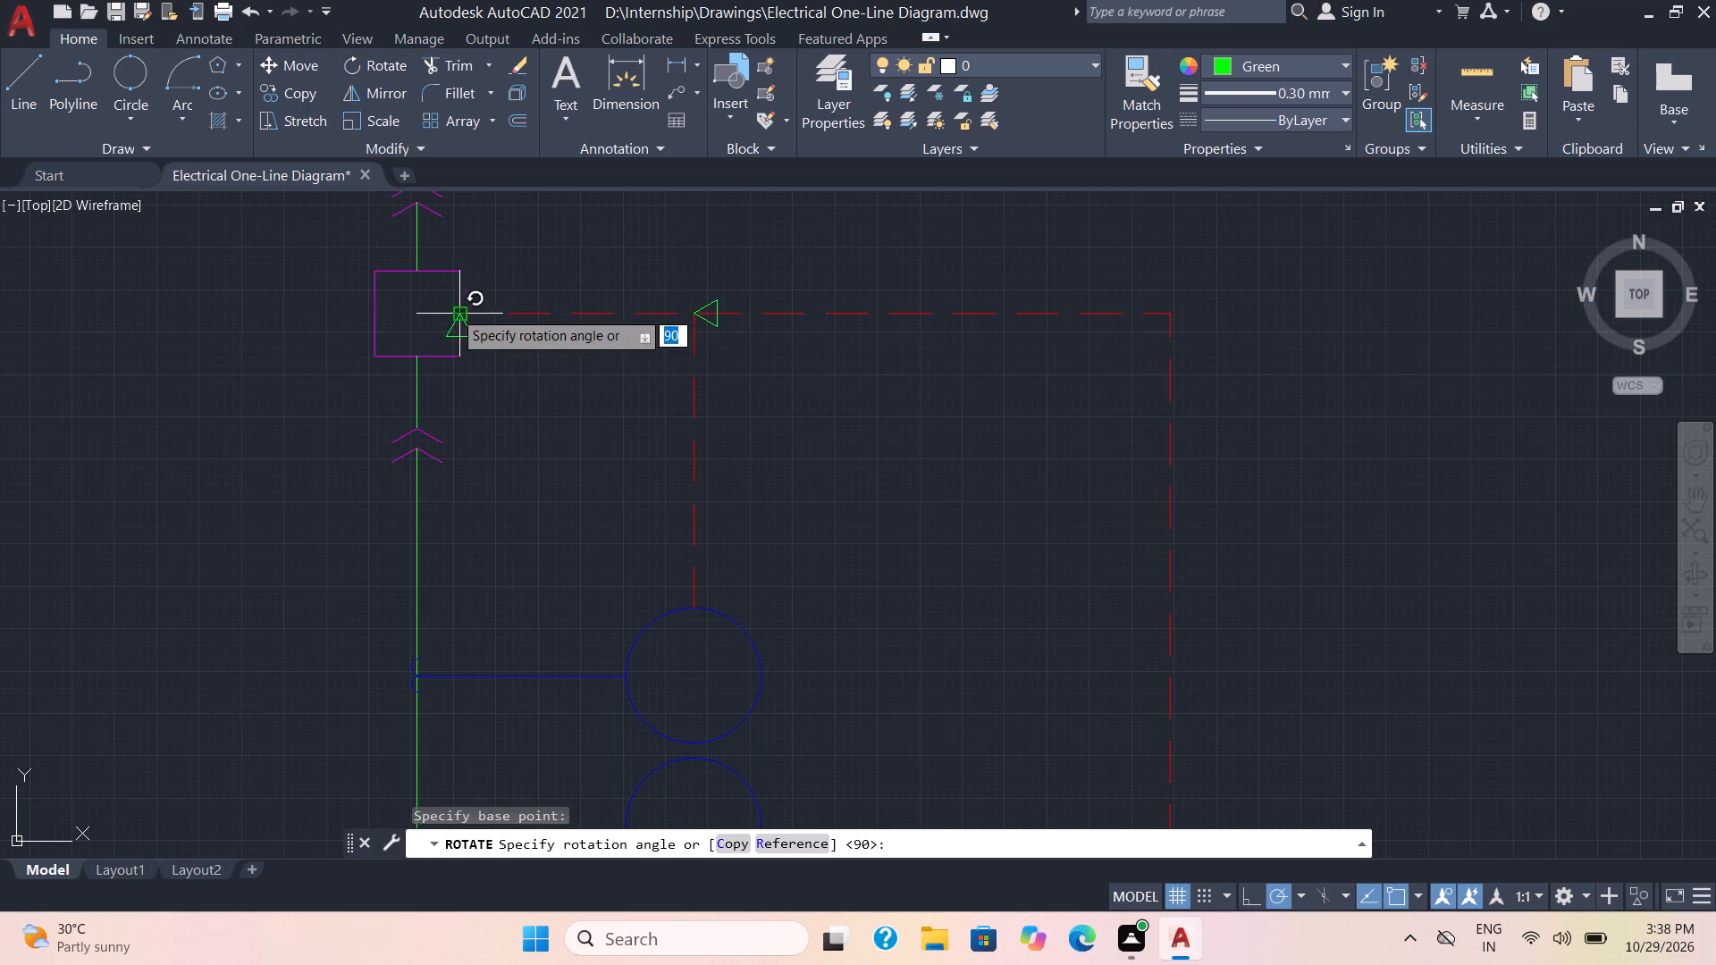
click(451, 258)
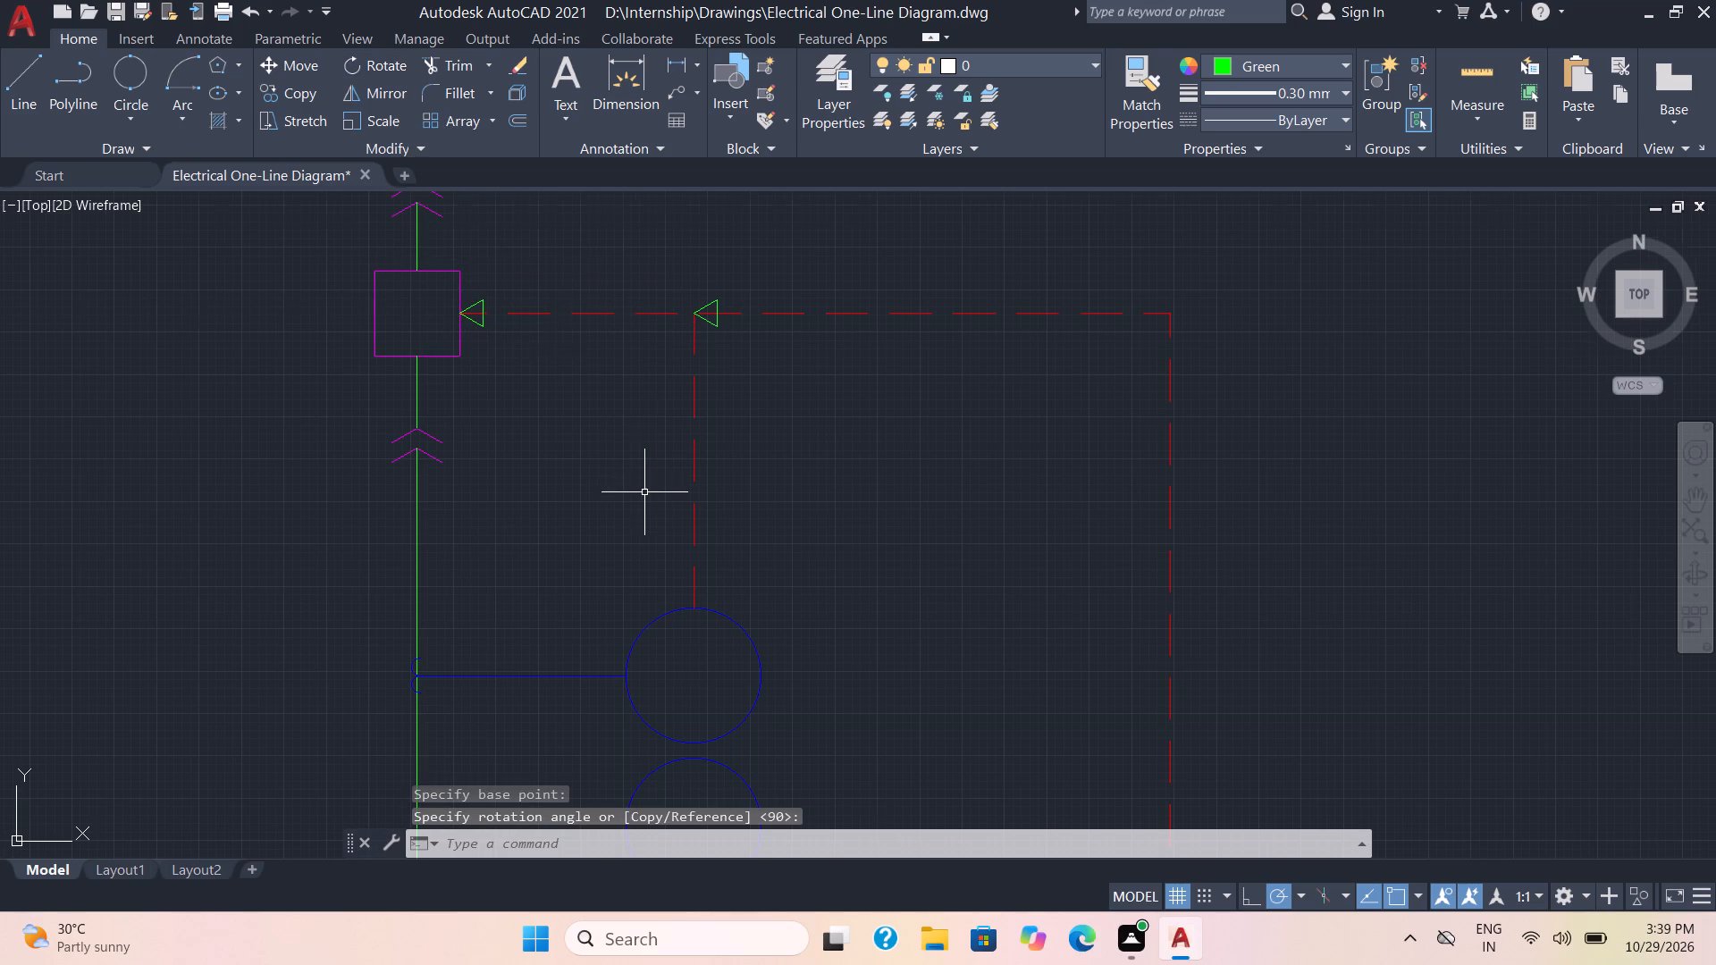
Save the one-line diagram drawing.
scroll(655, 501, down, 3)
middle_drag(757, 684, 756, 493)
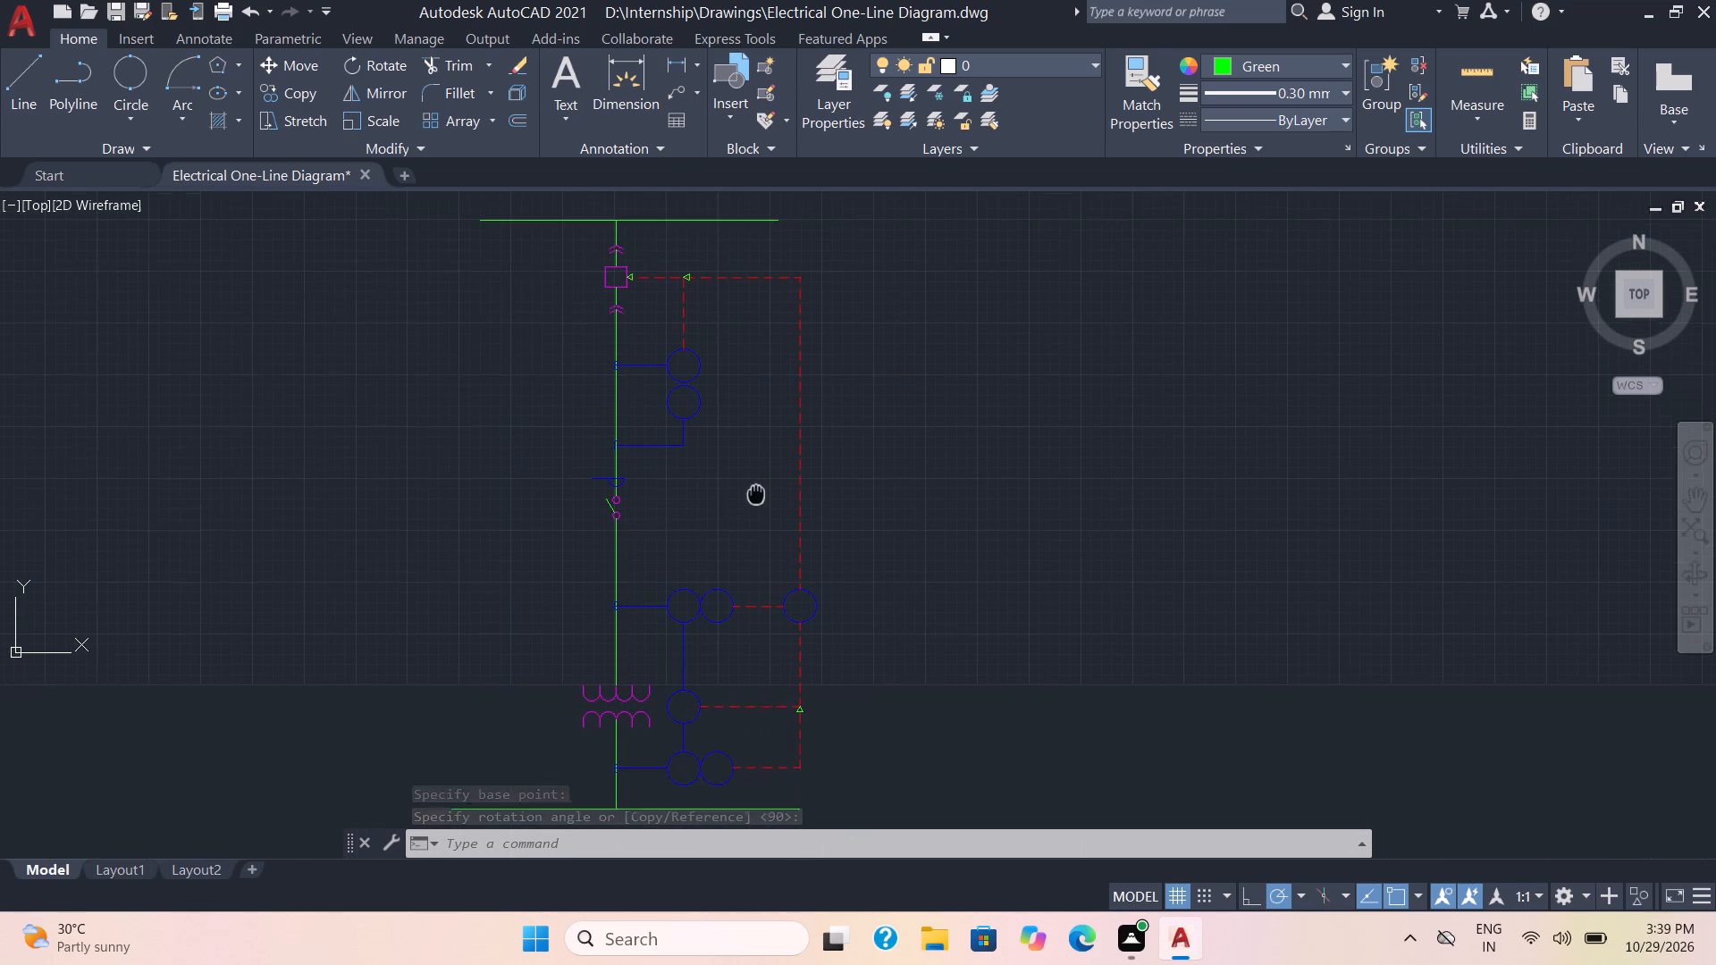
middle_drag(756, 493, 756, 482)
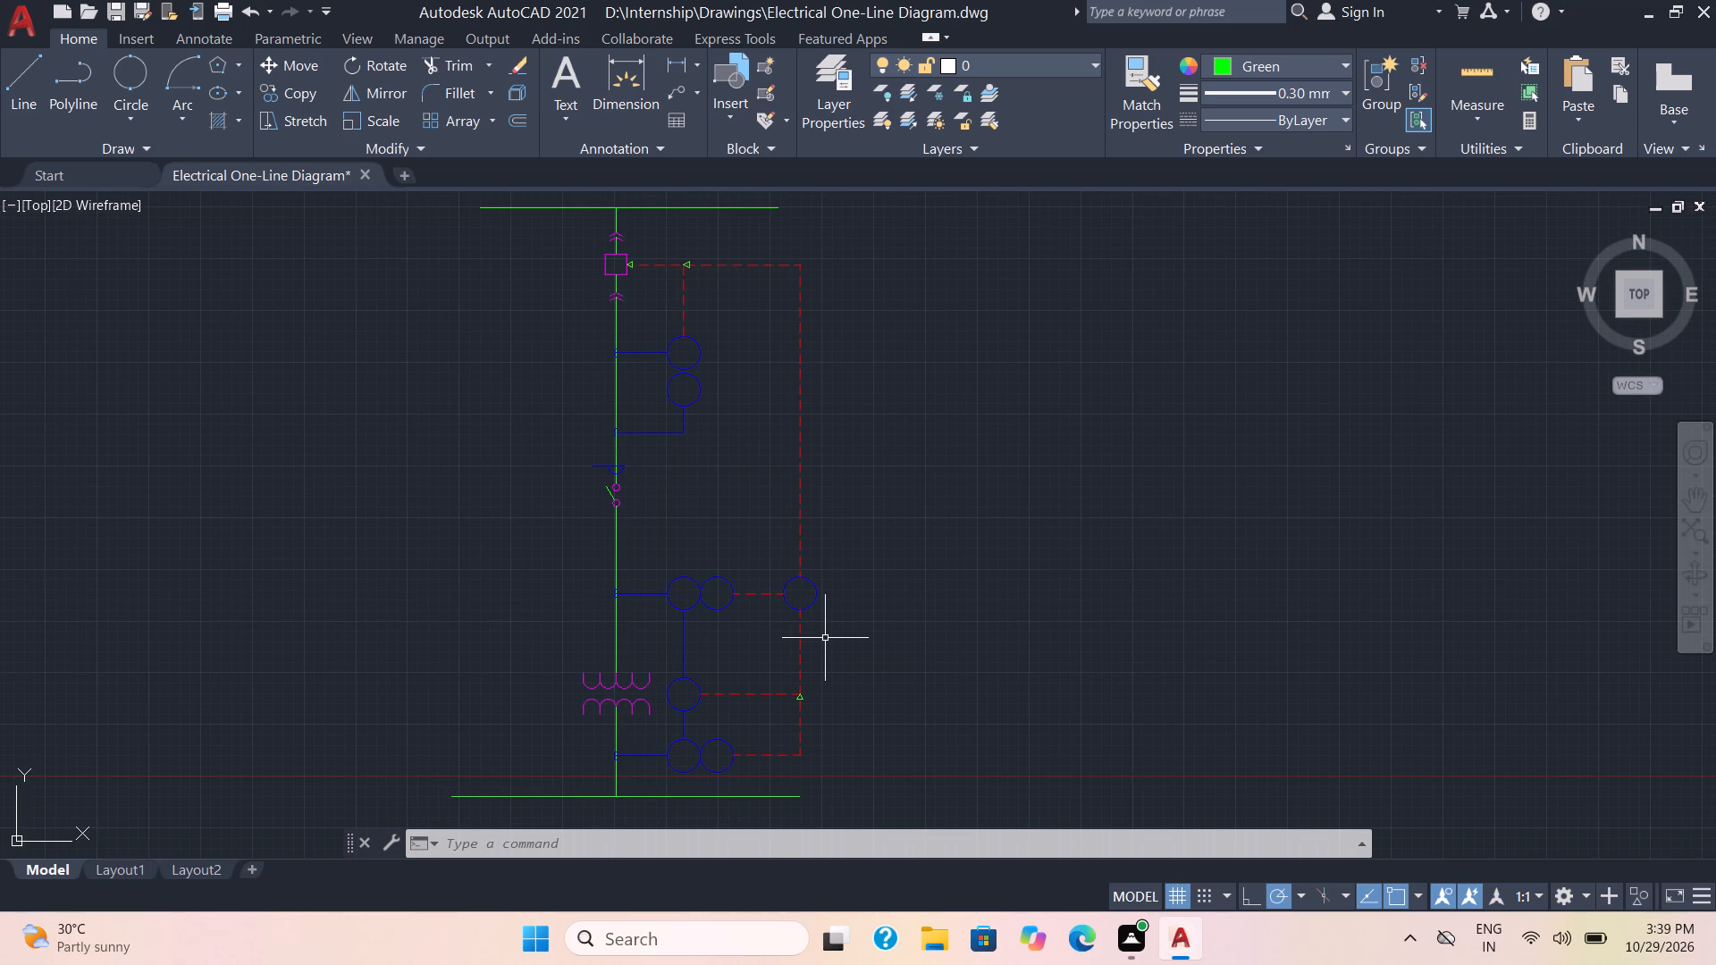
key(ctrl+s)
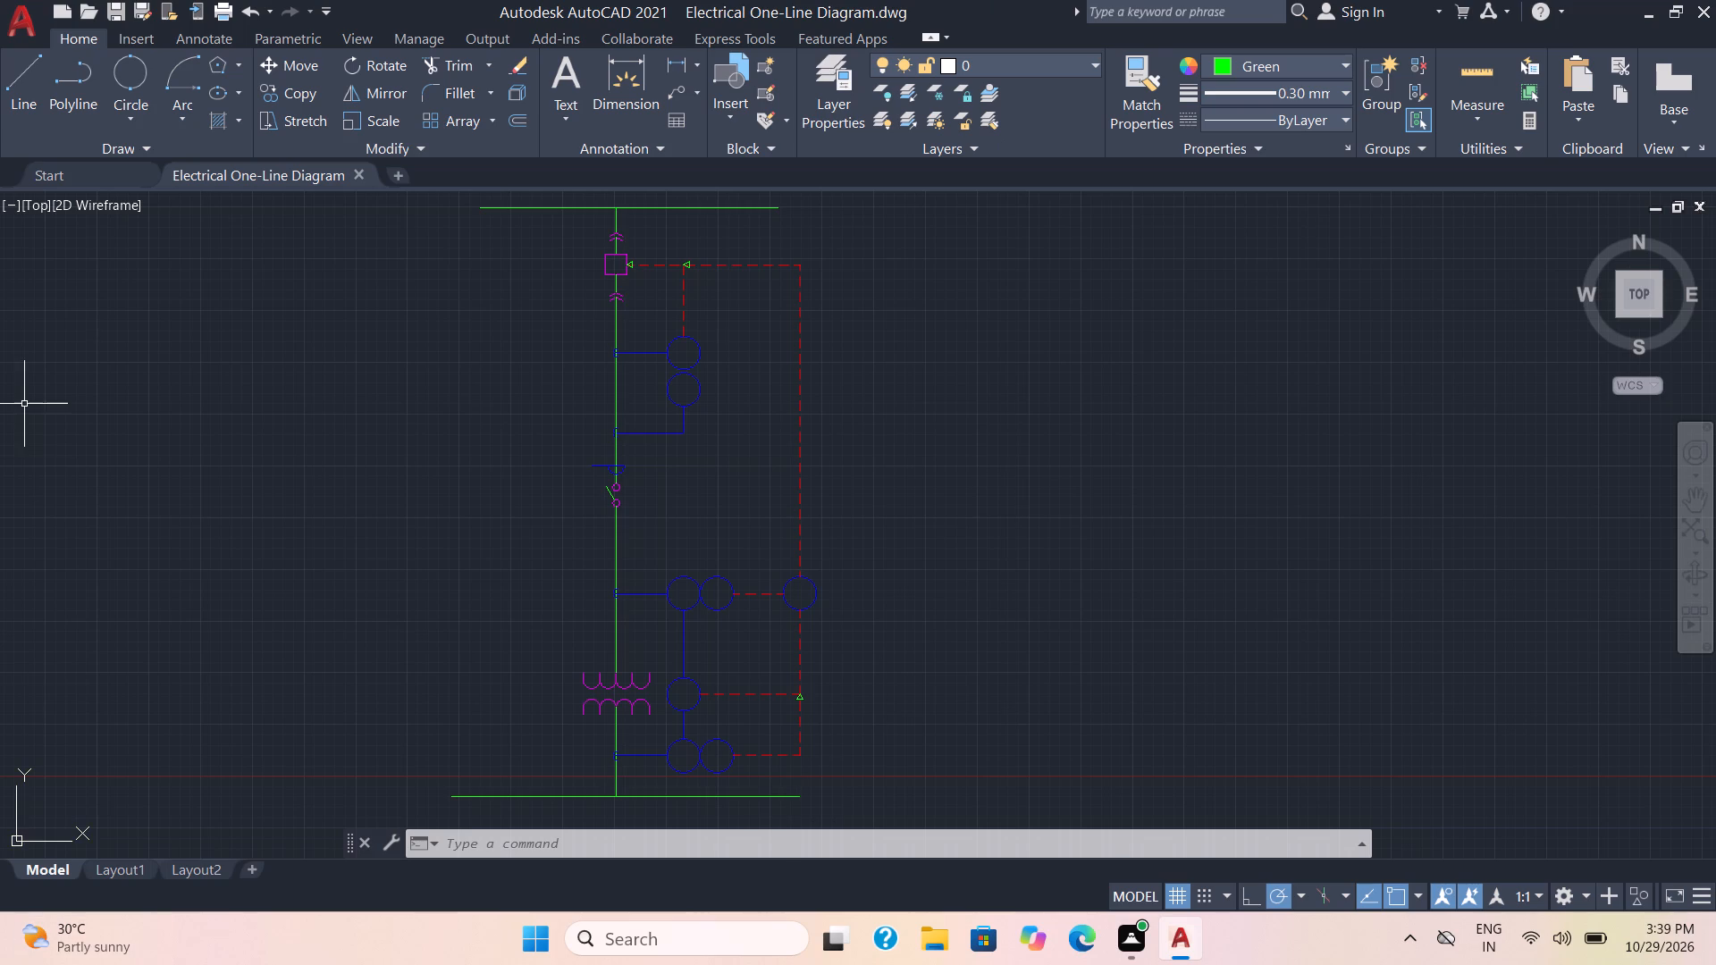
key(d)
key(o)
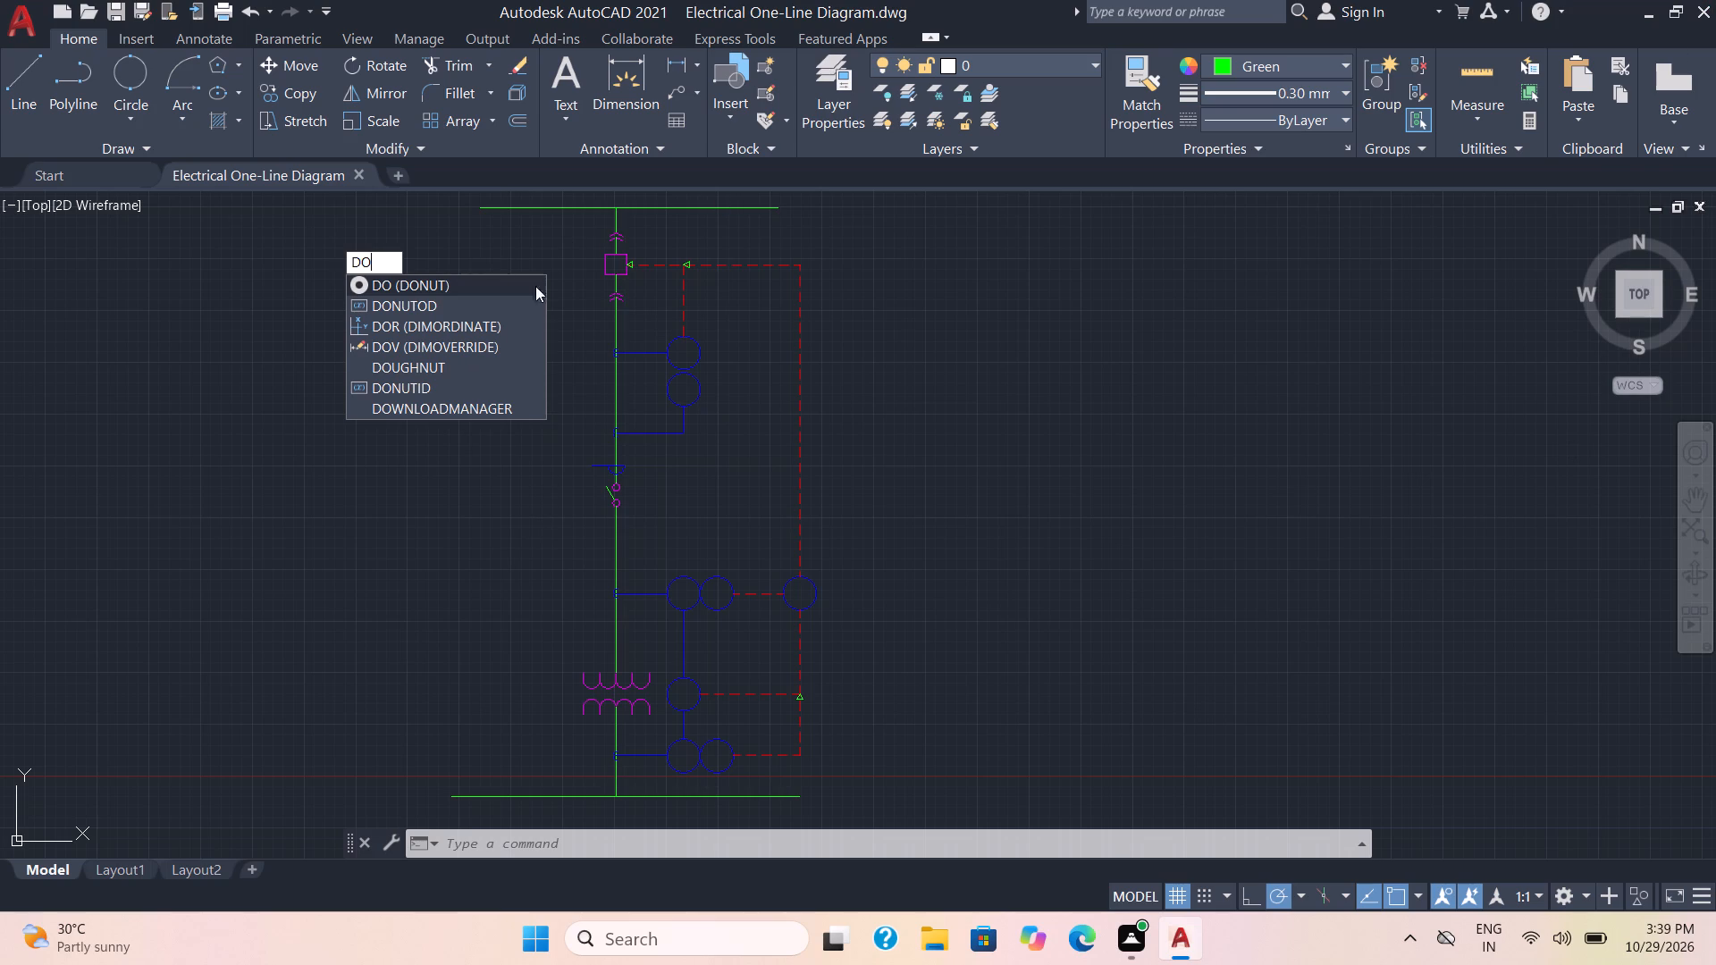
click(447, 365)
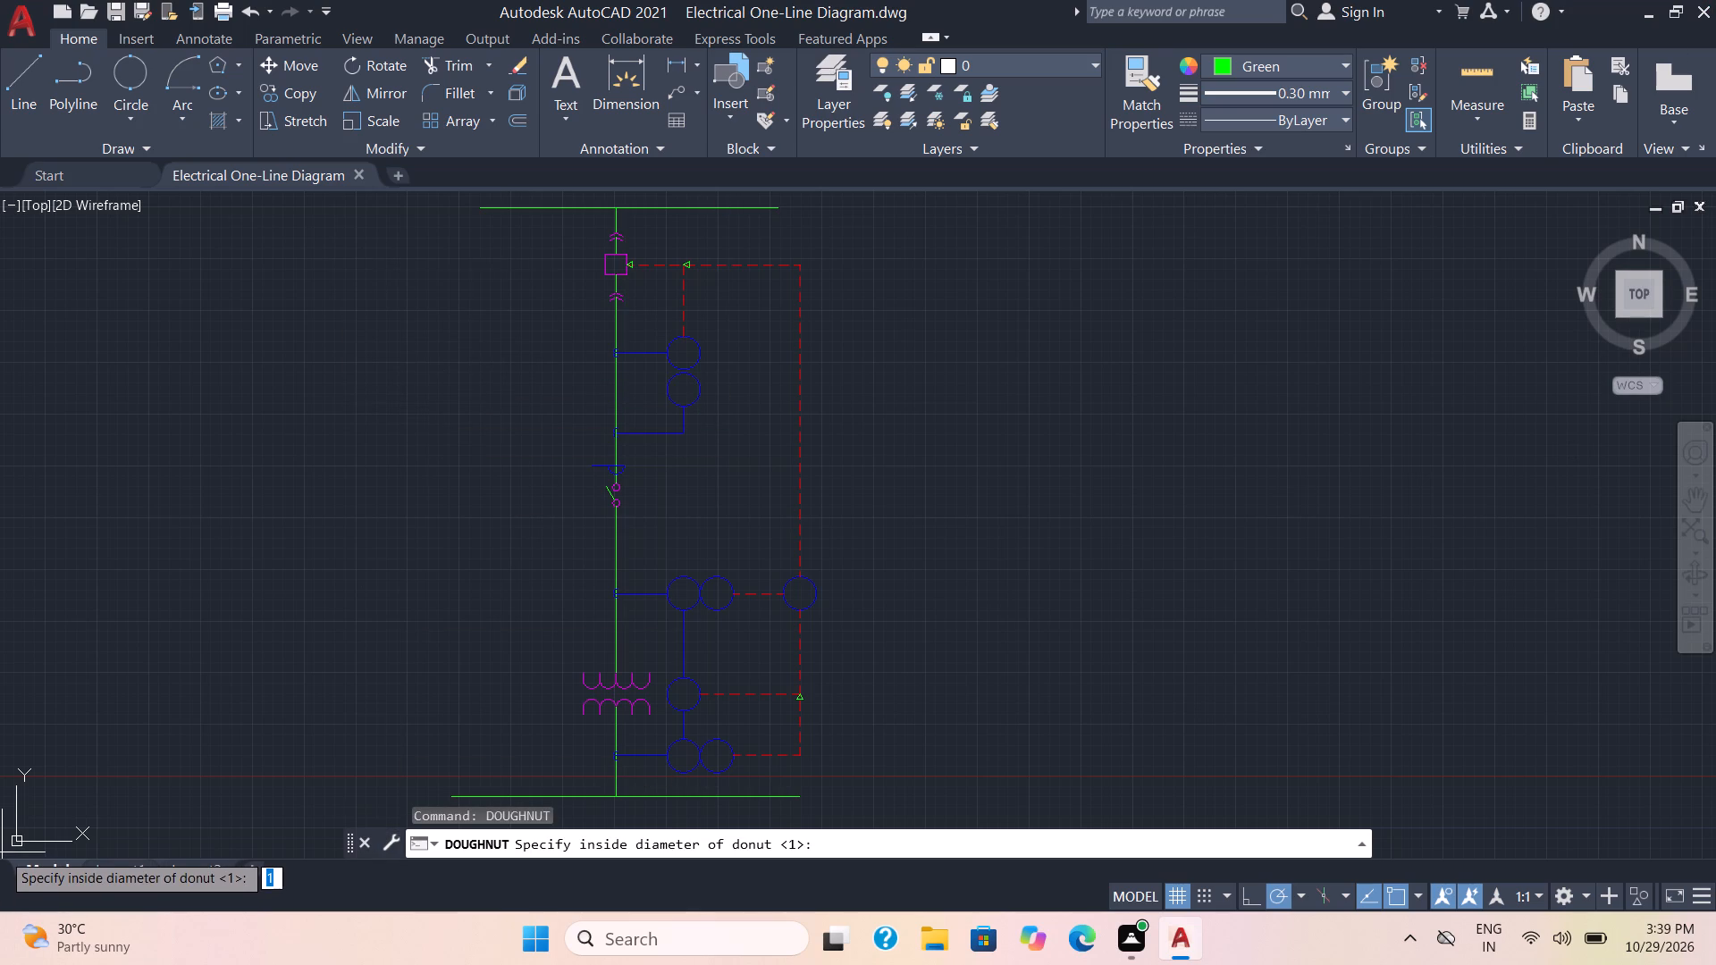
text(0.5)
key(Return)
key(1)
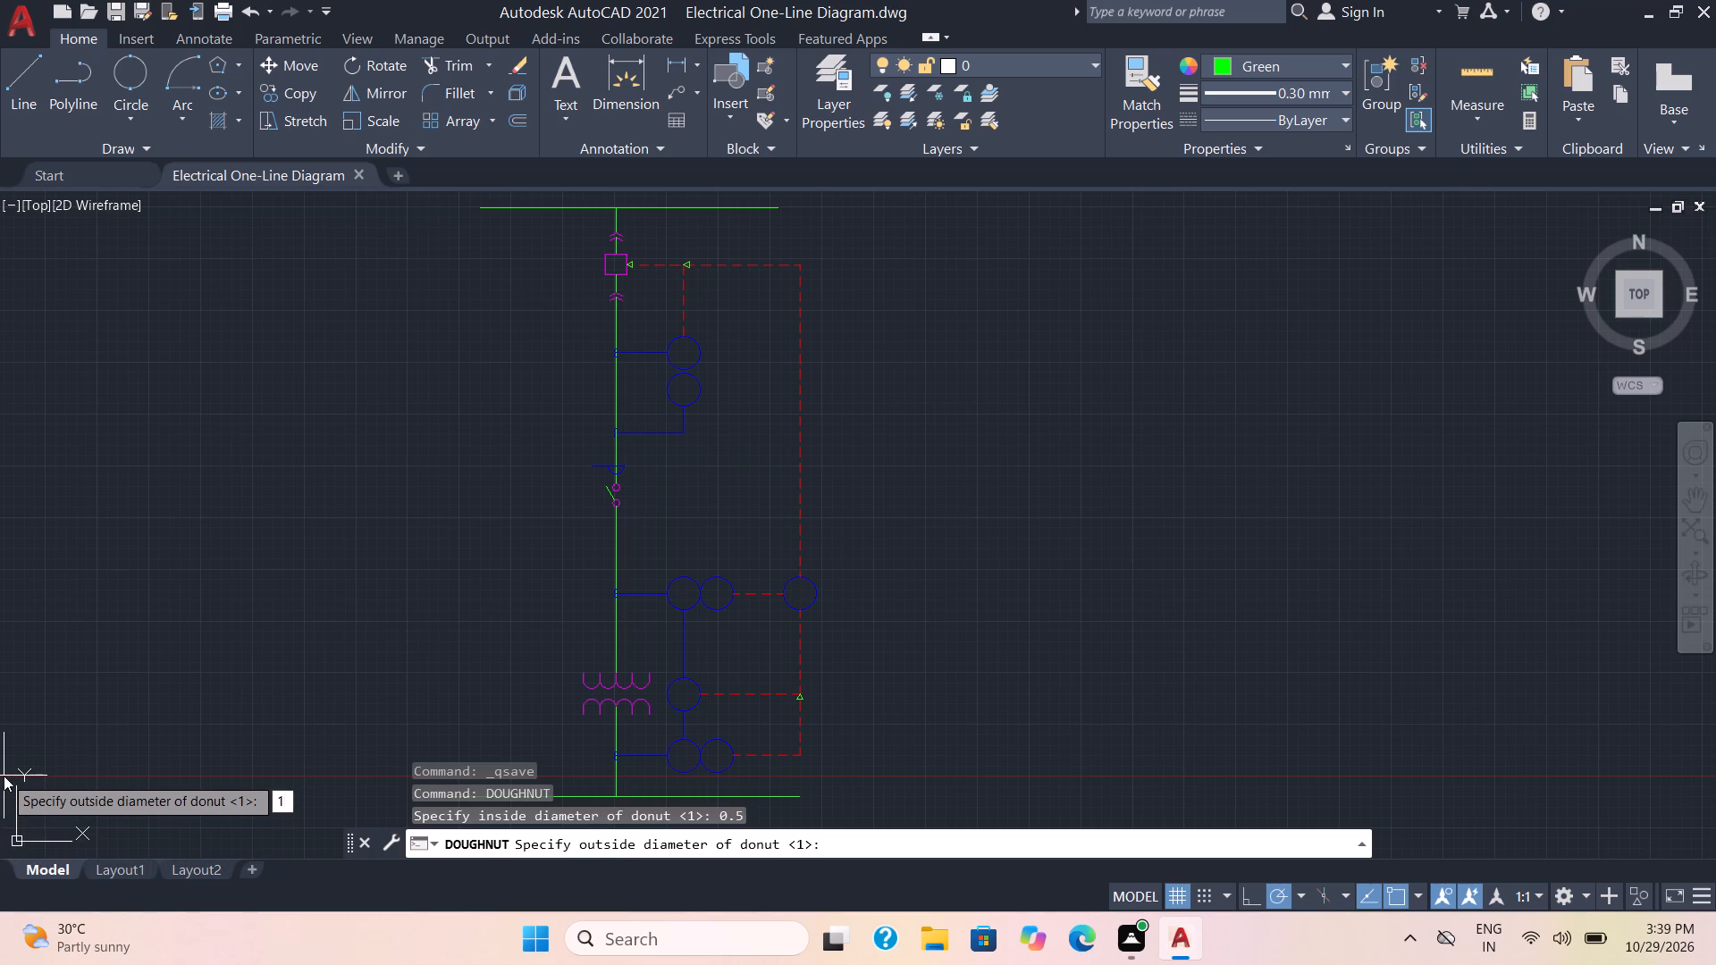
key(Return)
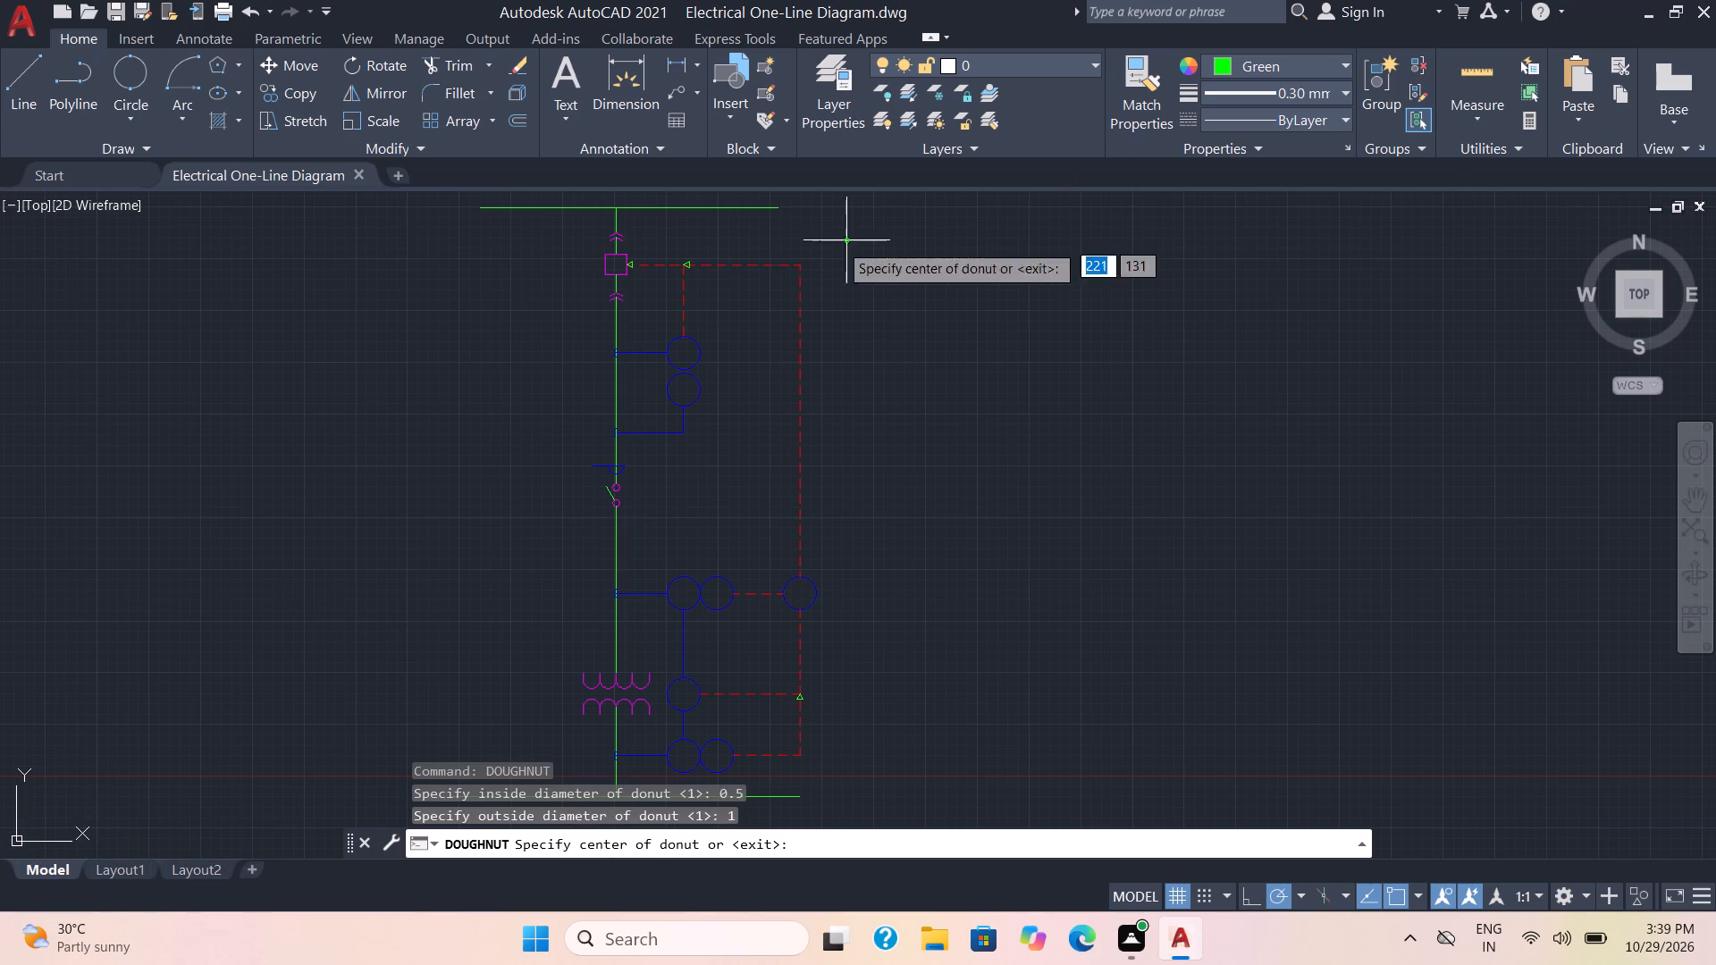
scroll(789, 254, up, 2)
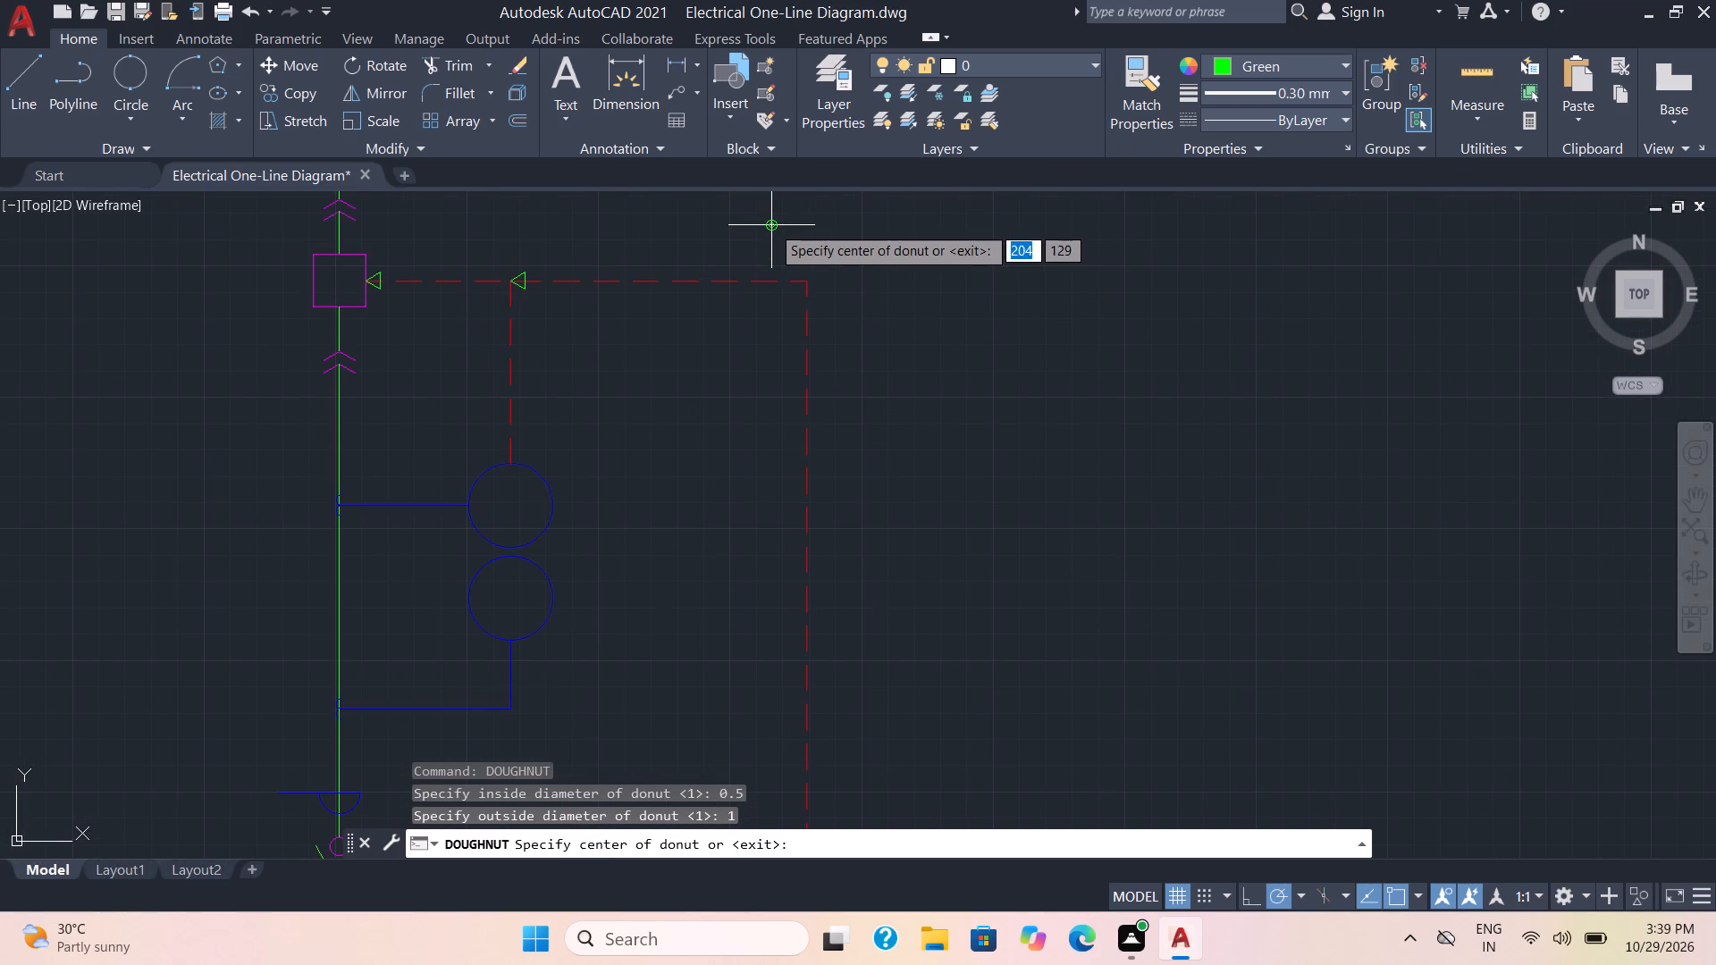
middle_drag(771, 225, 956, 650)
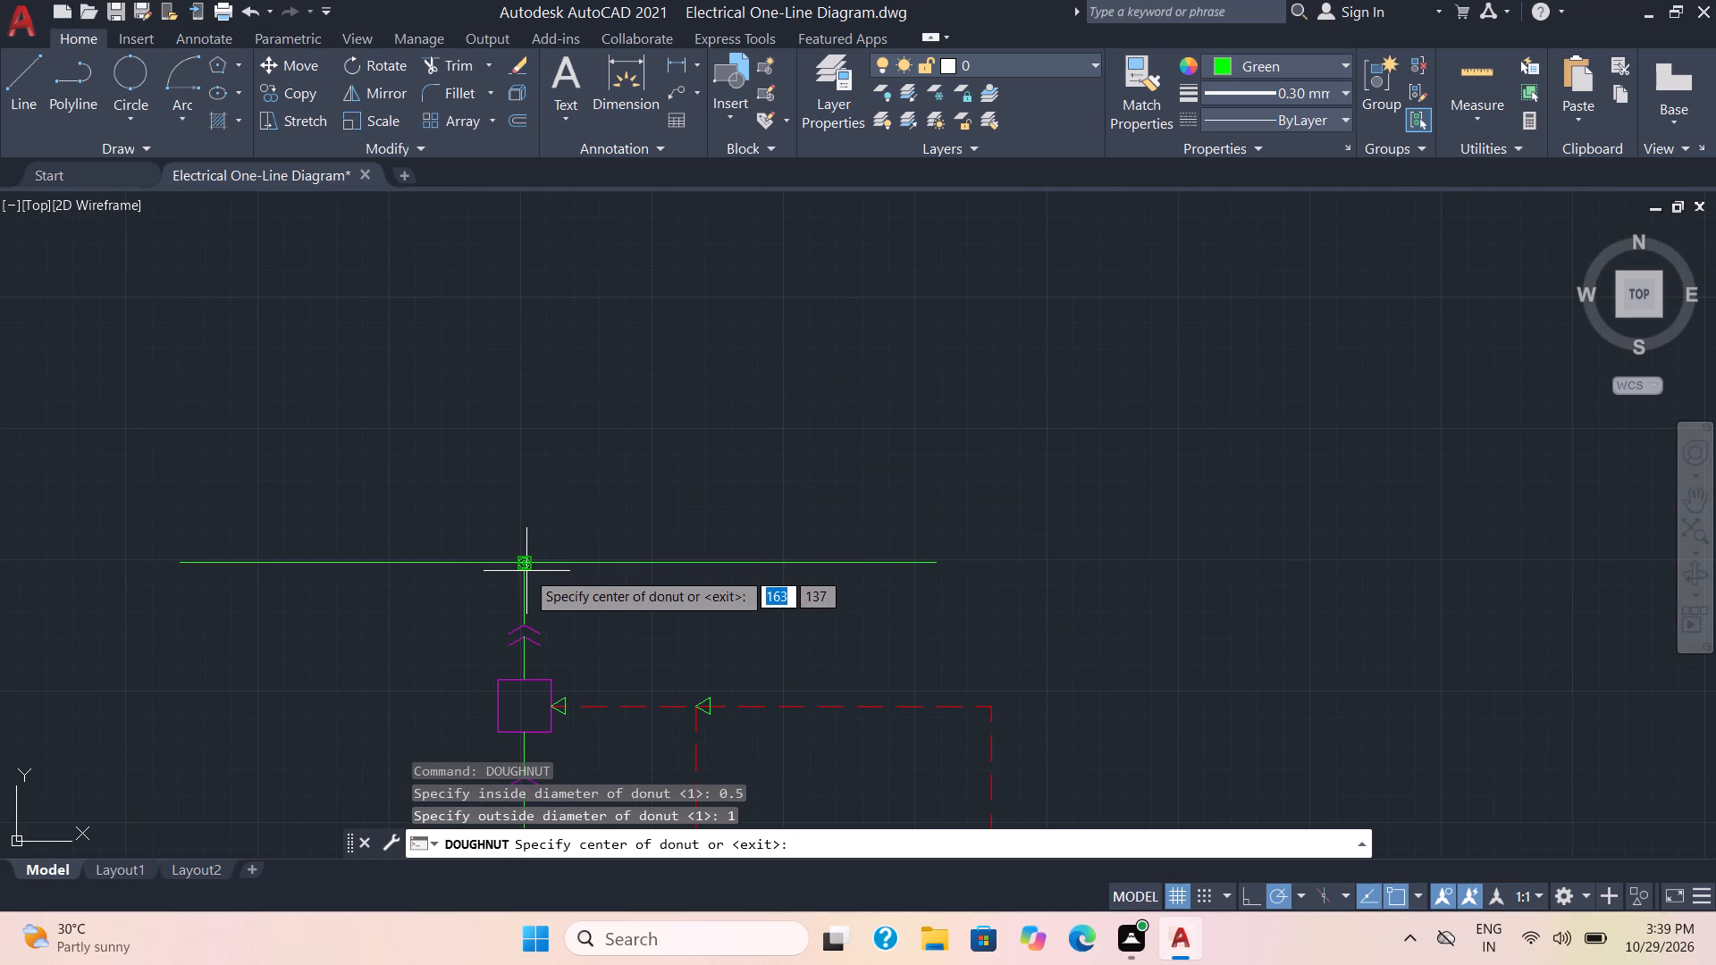
Draw a magenta donut with 0.5 mm inside and 1 mm outside diameter where the vertical conductor meets the upper green busbar.
click(1341, 59)
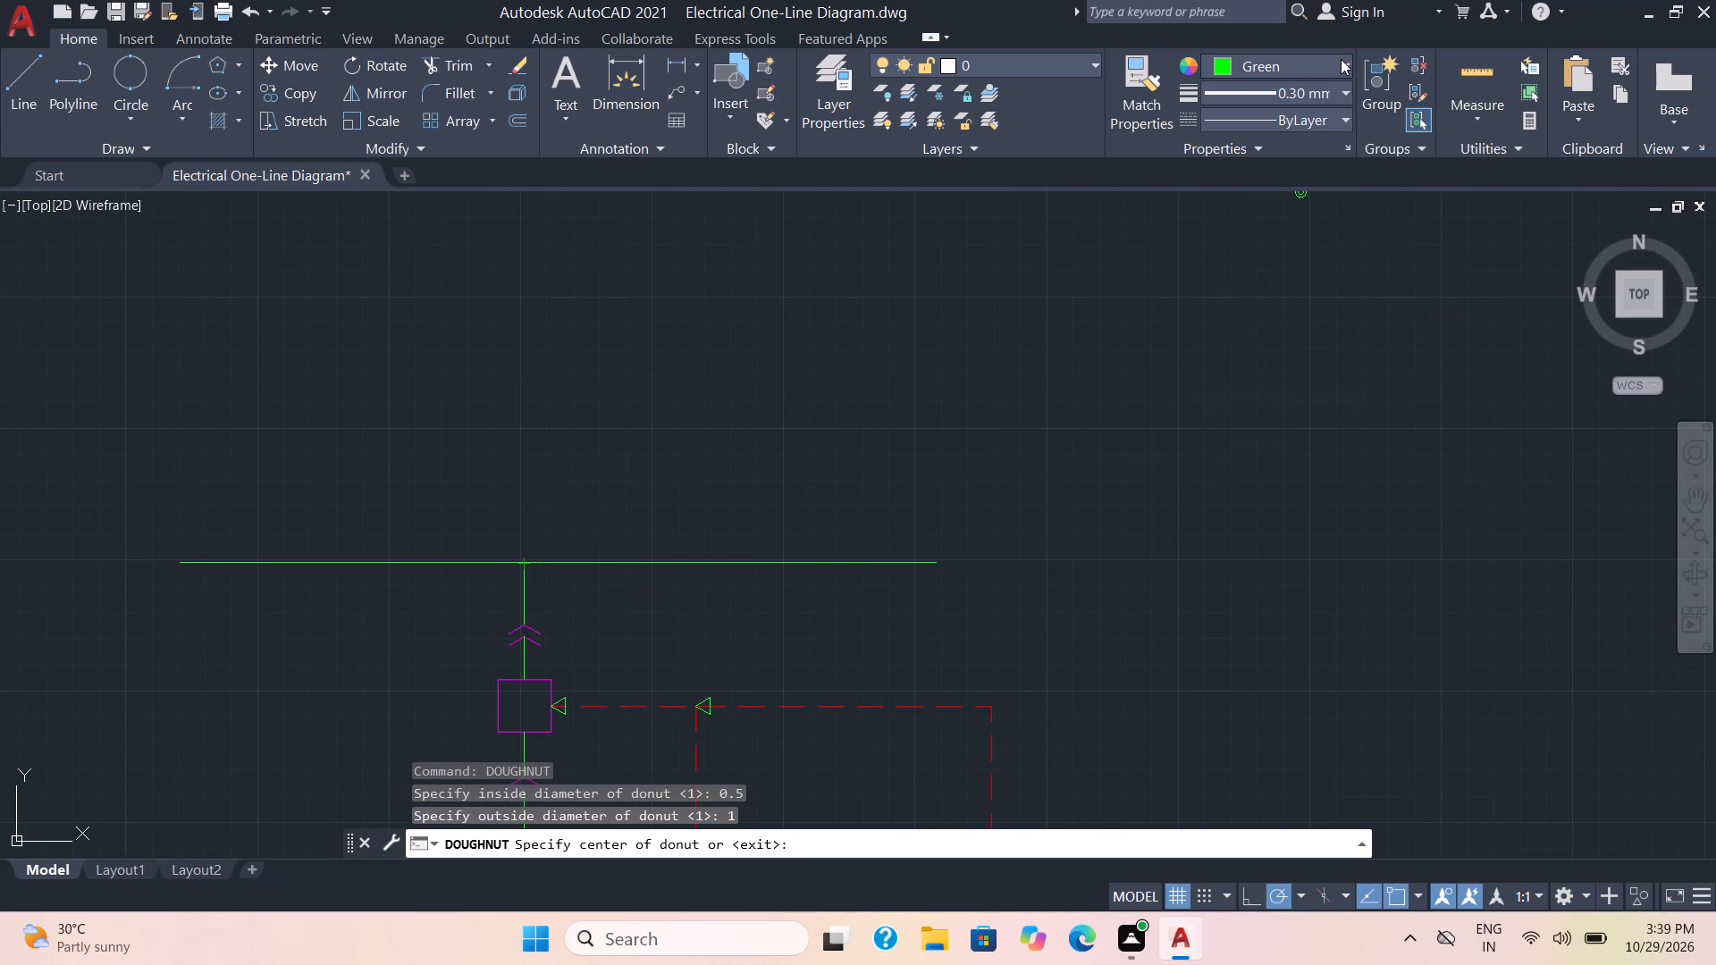
click(1329, 293)
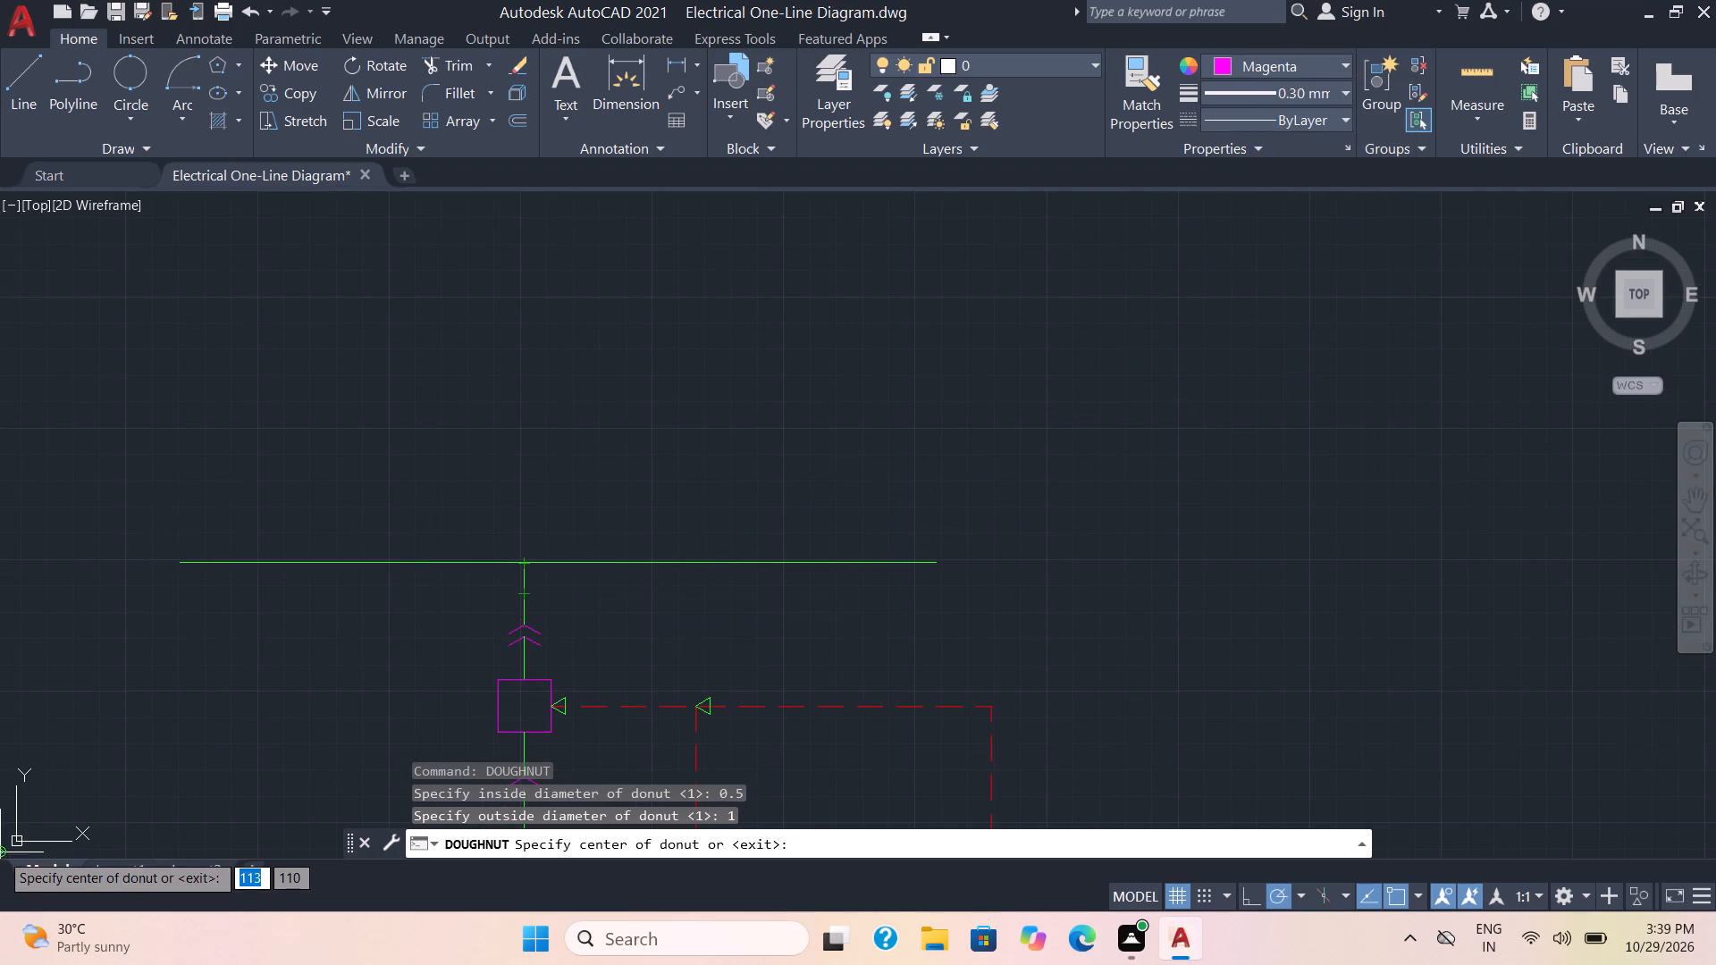
key(space)
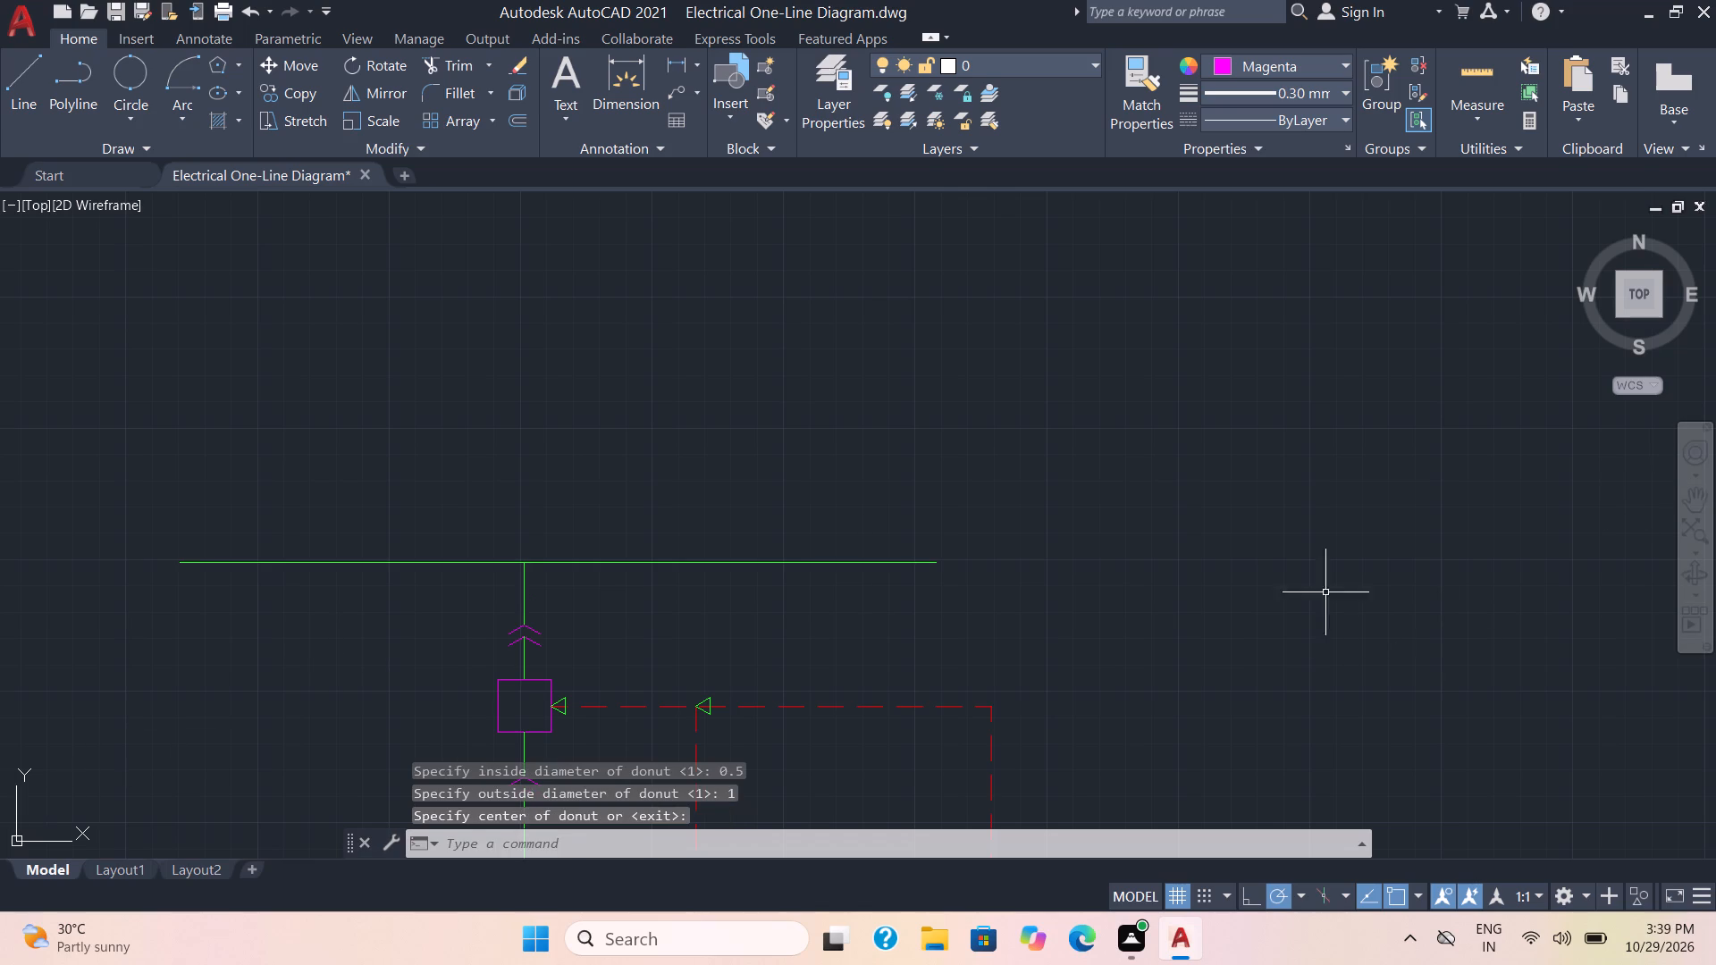
key(d)
key(o)
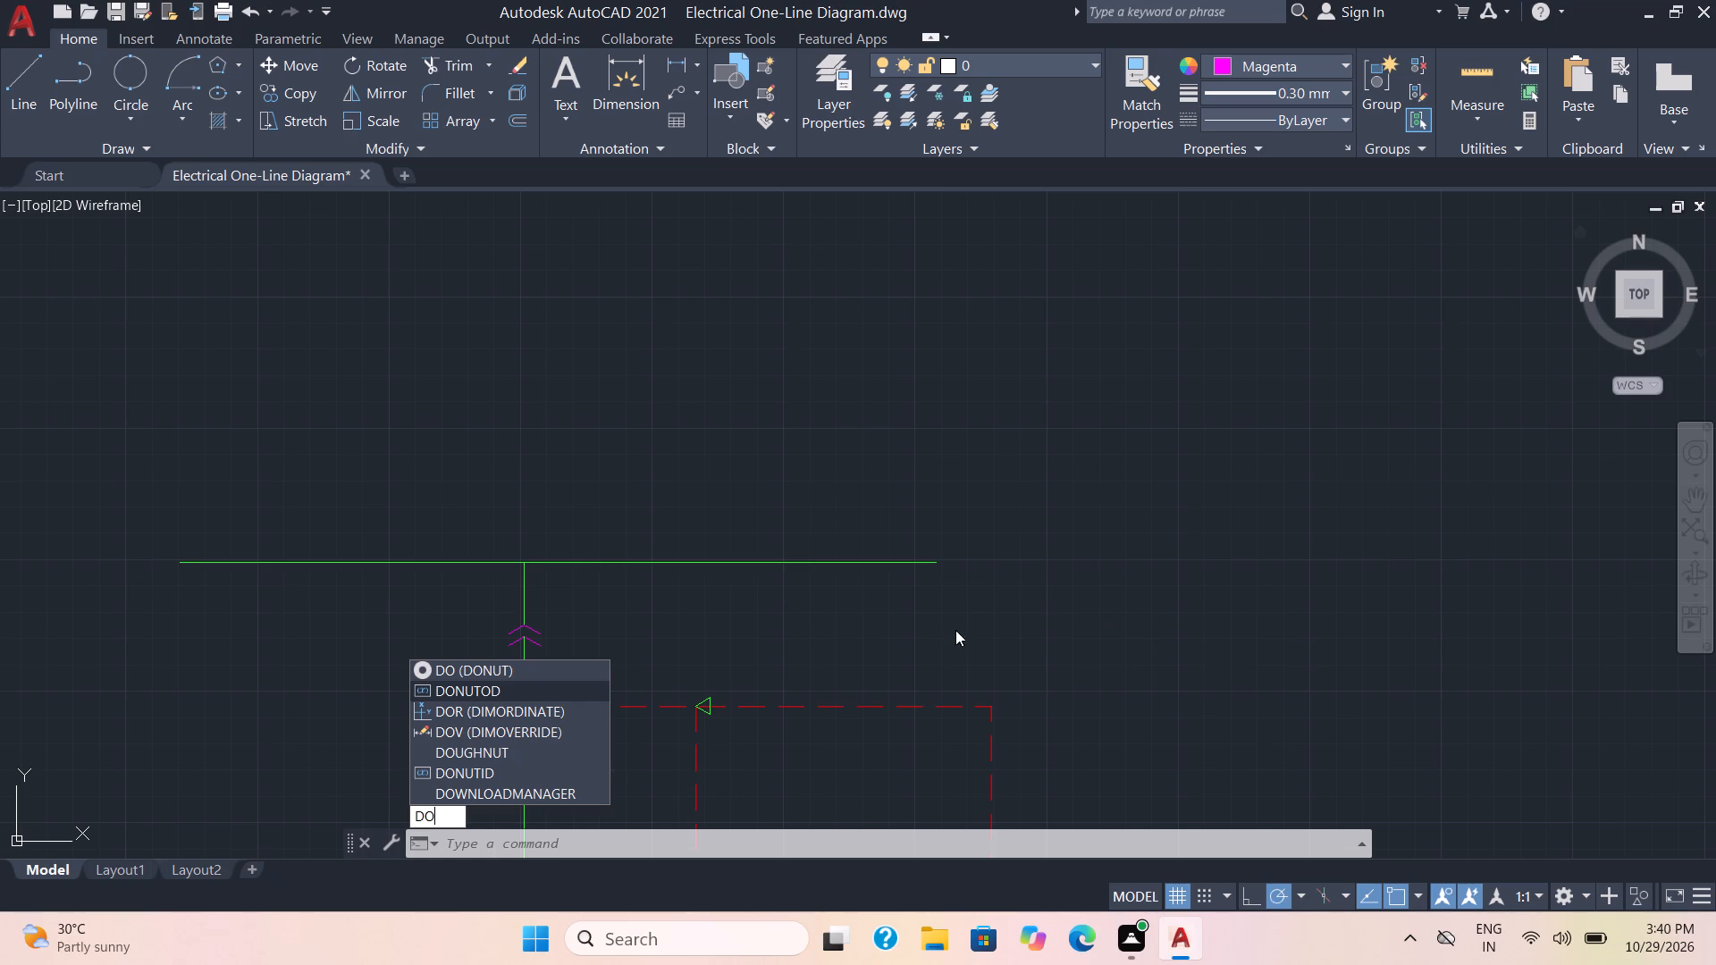
scroll(946, 644, down, 2)
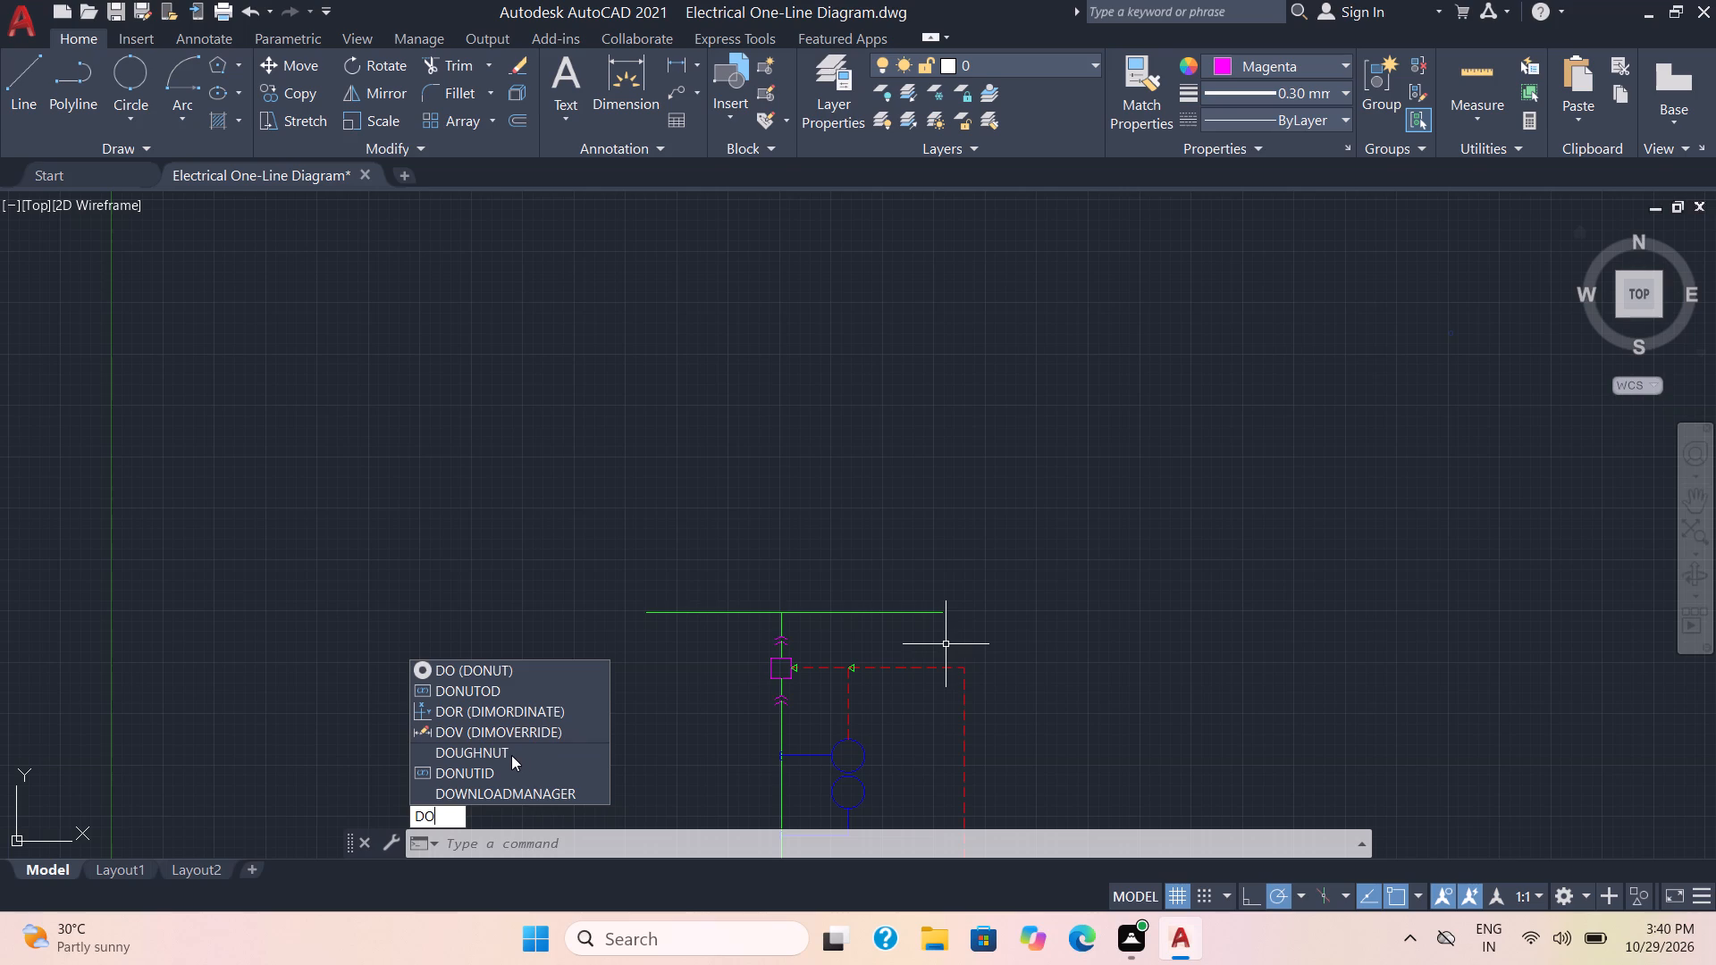
click(511, 755)
key(0)
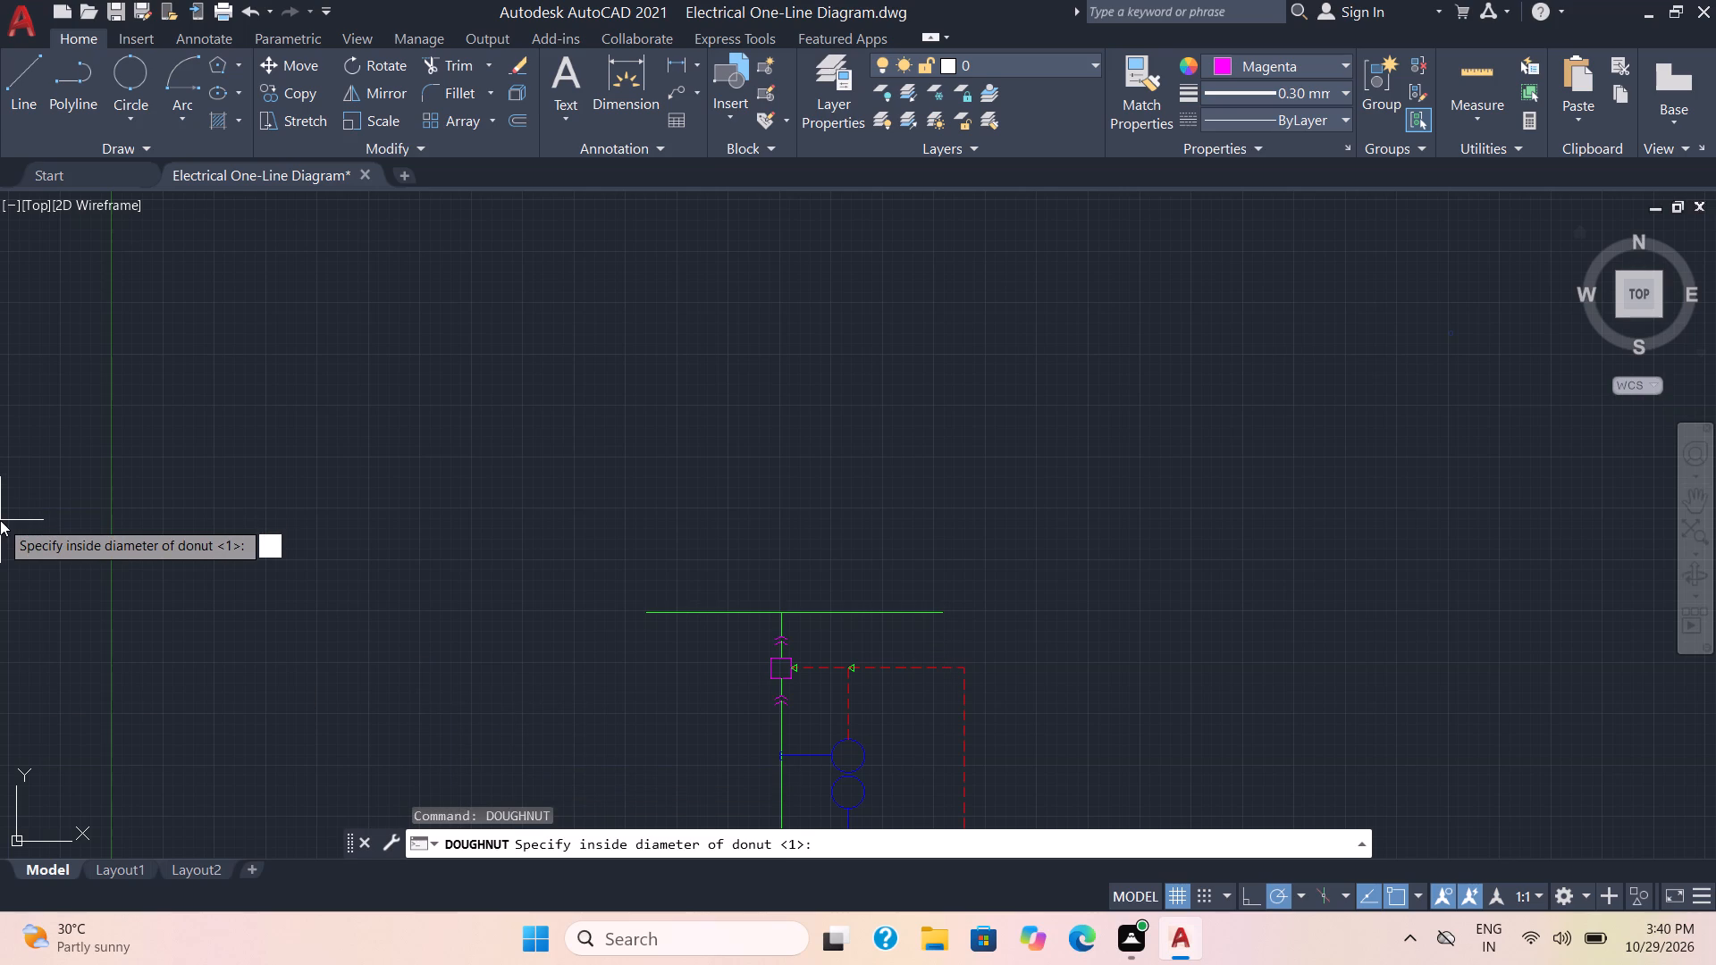
text(.5)
key(Return)
key(1)
key(Return)
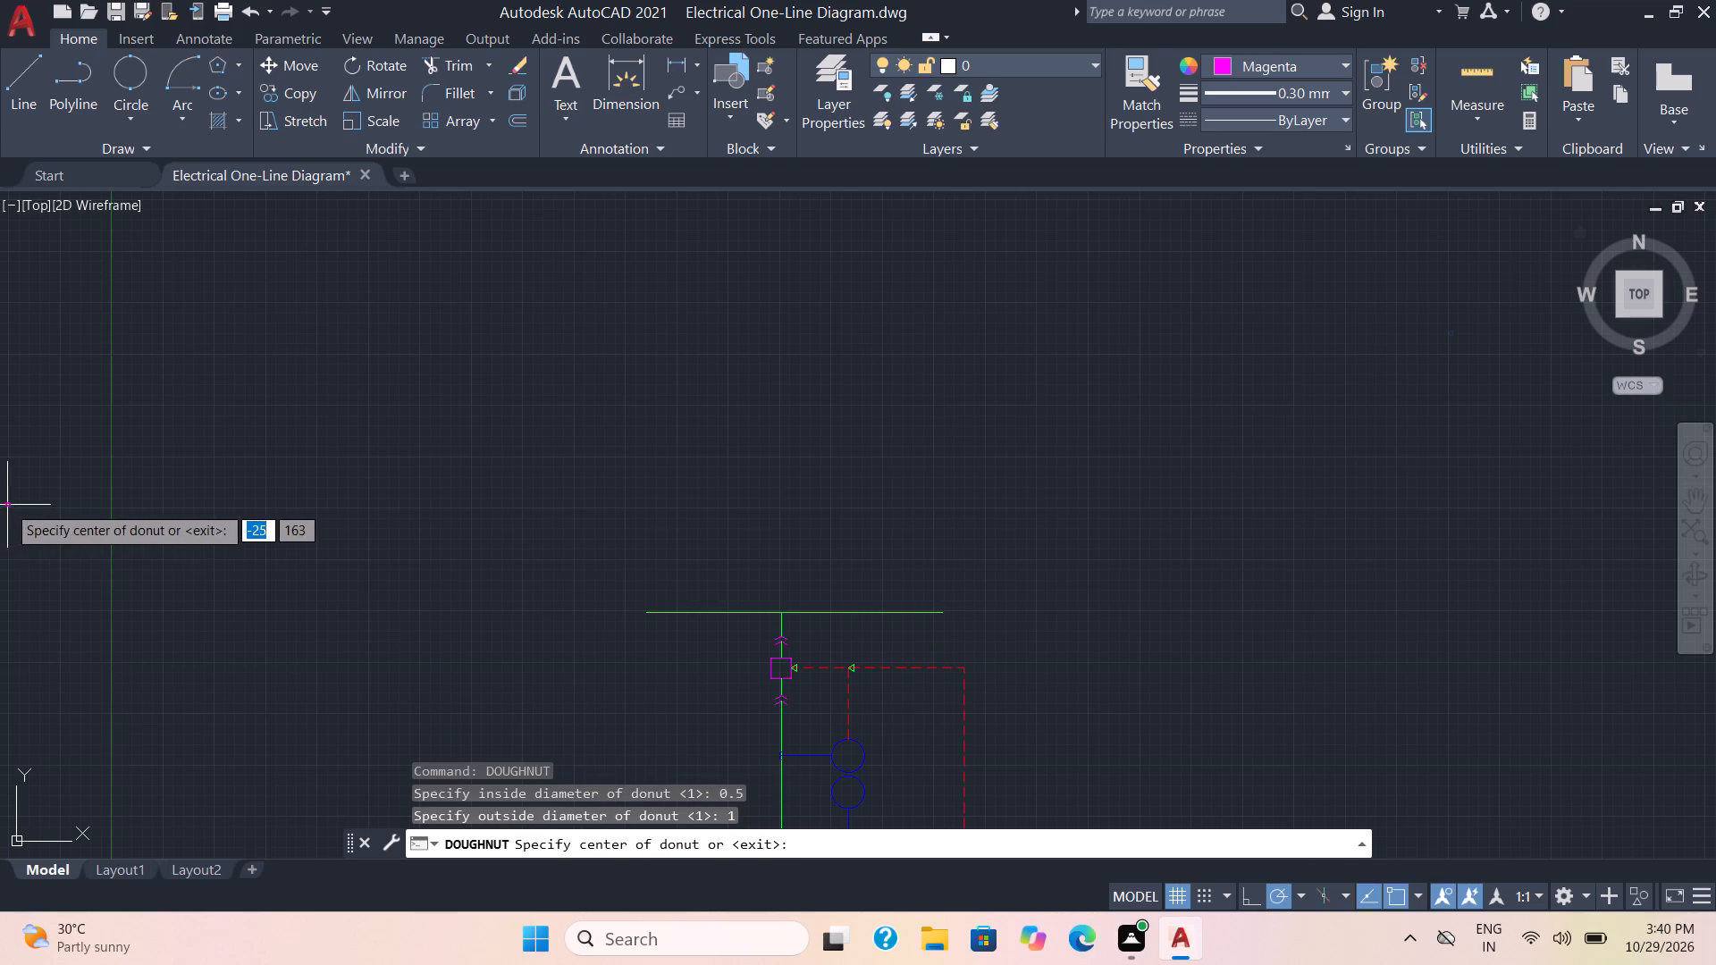
click(781, 613)
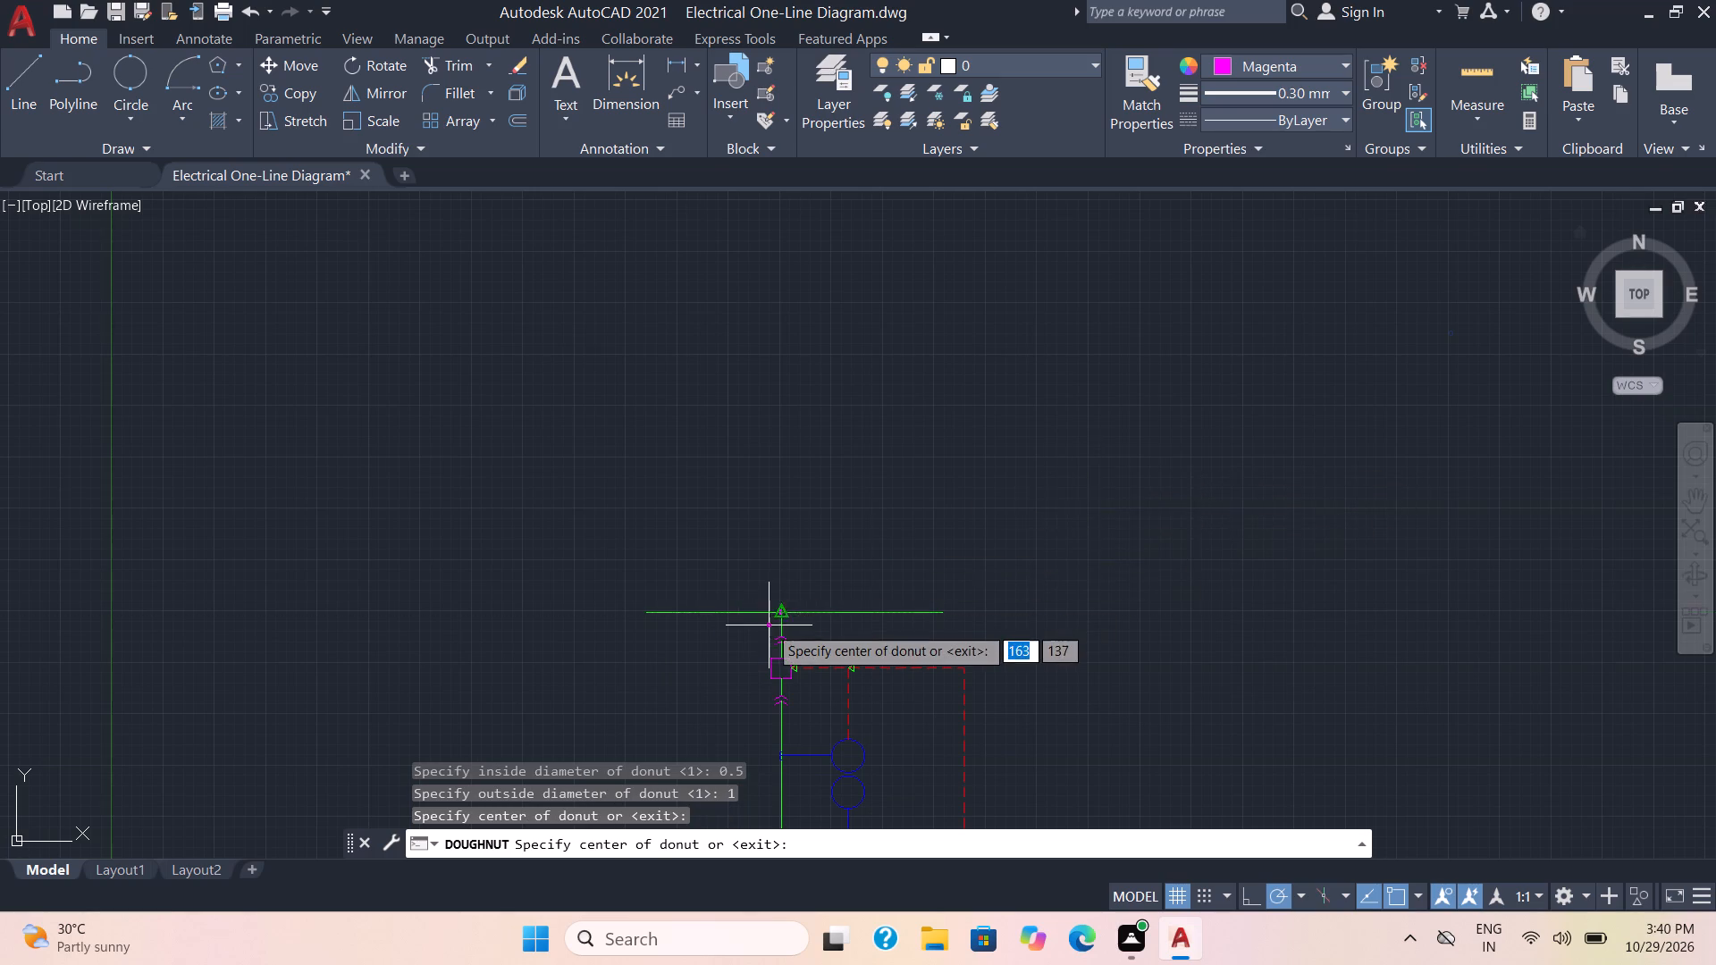
scroll(769, 625, up, 6)
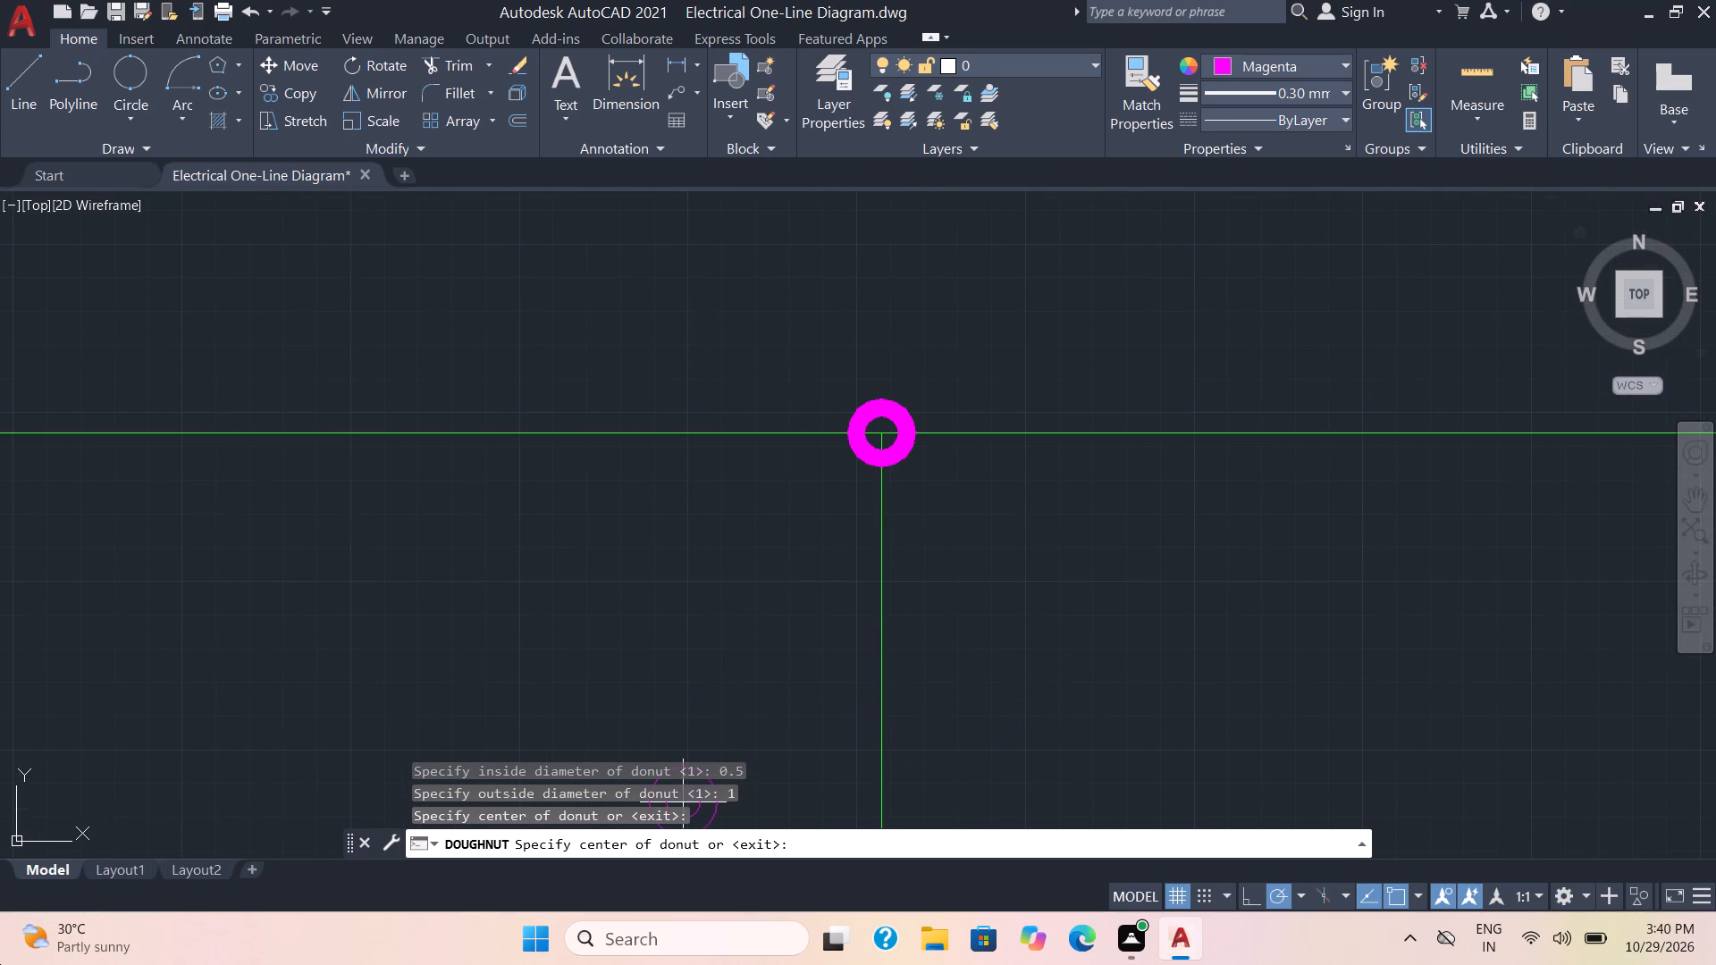
key(space)
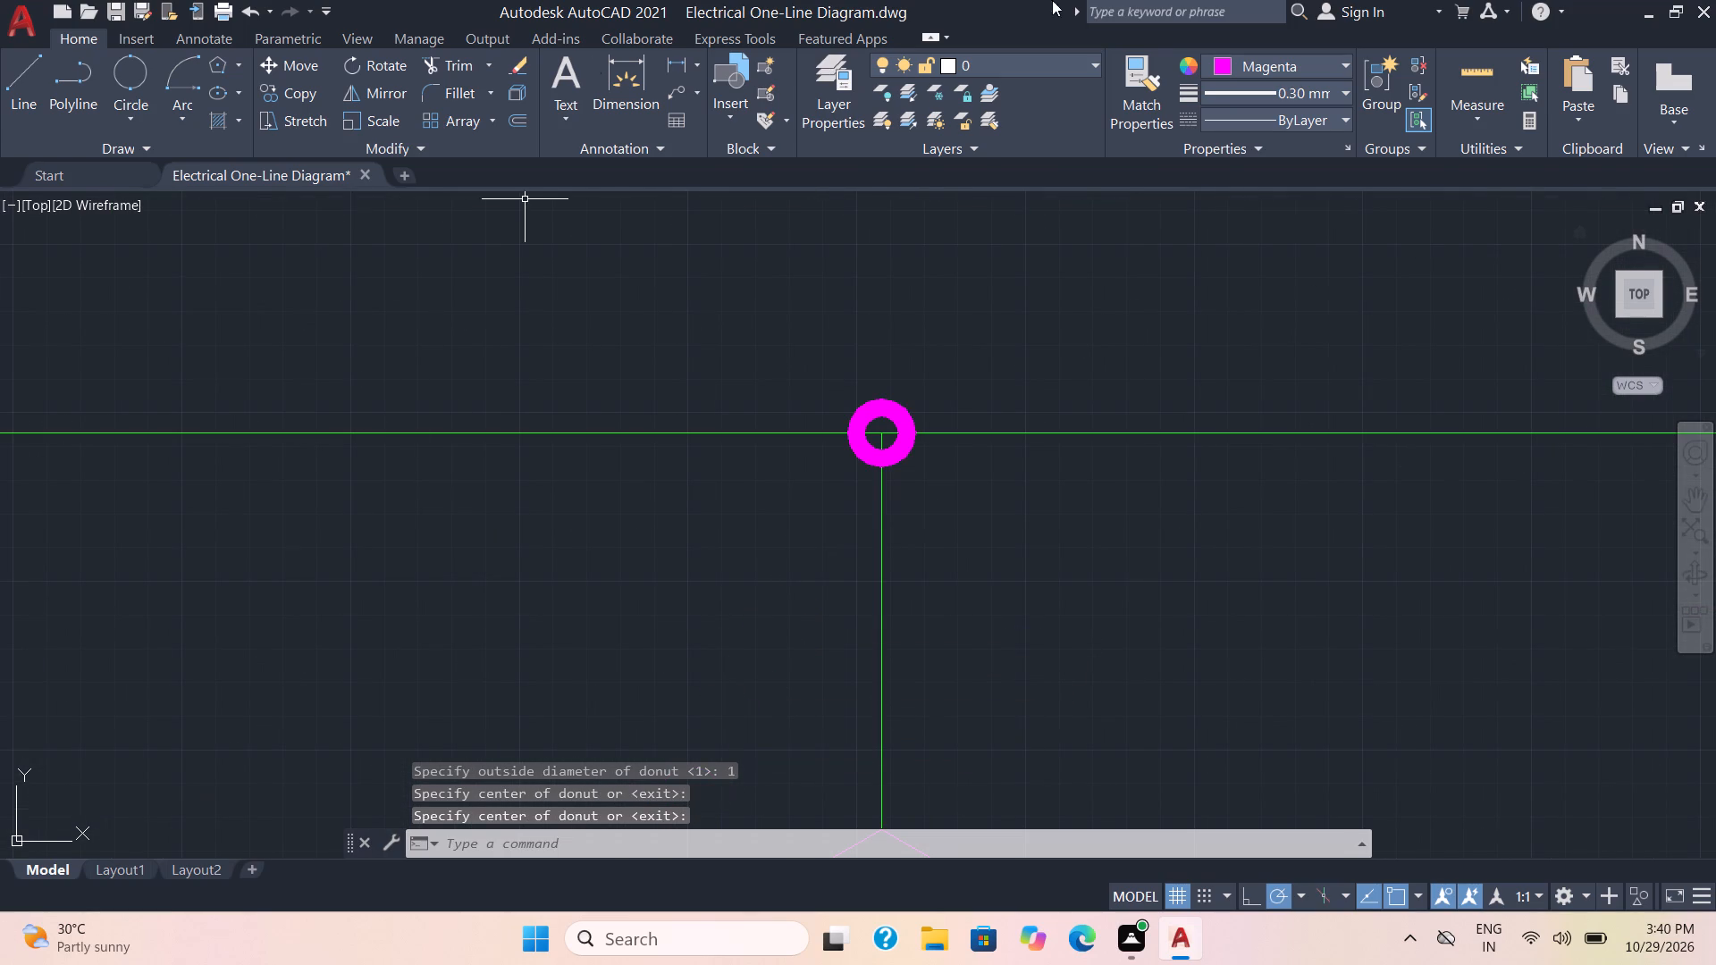
Draw a three-sided inscribed polygon in ByLayer colour, radius about 3 mm and apex up, to the left of the magenta transformer coils.
scroll(798, 377, down, 5)
scroll(874, 410, down, 1)
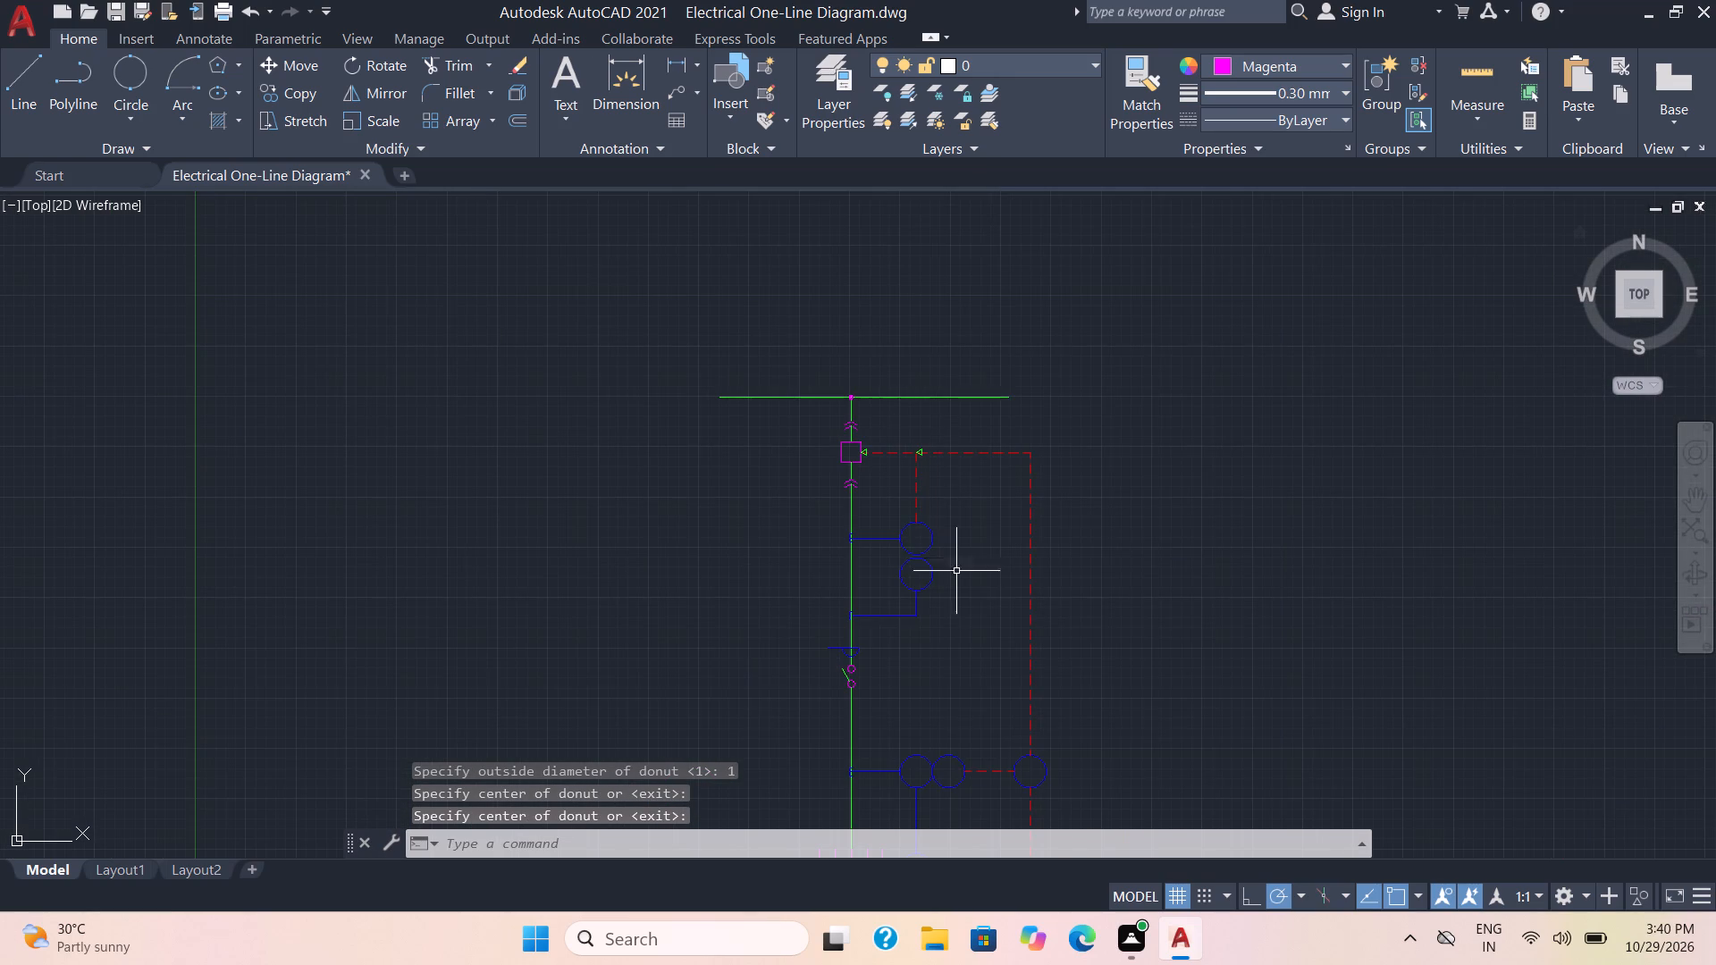
middle_drag(946, 608, 936, 408)
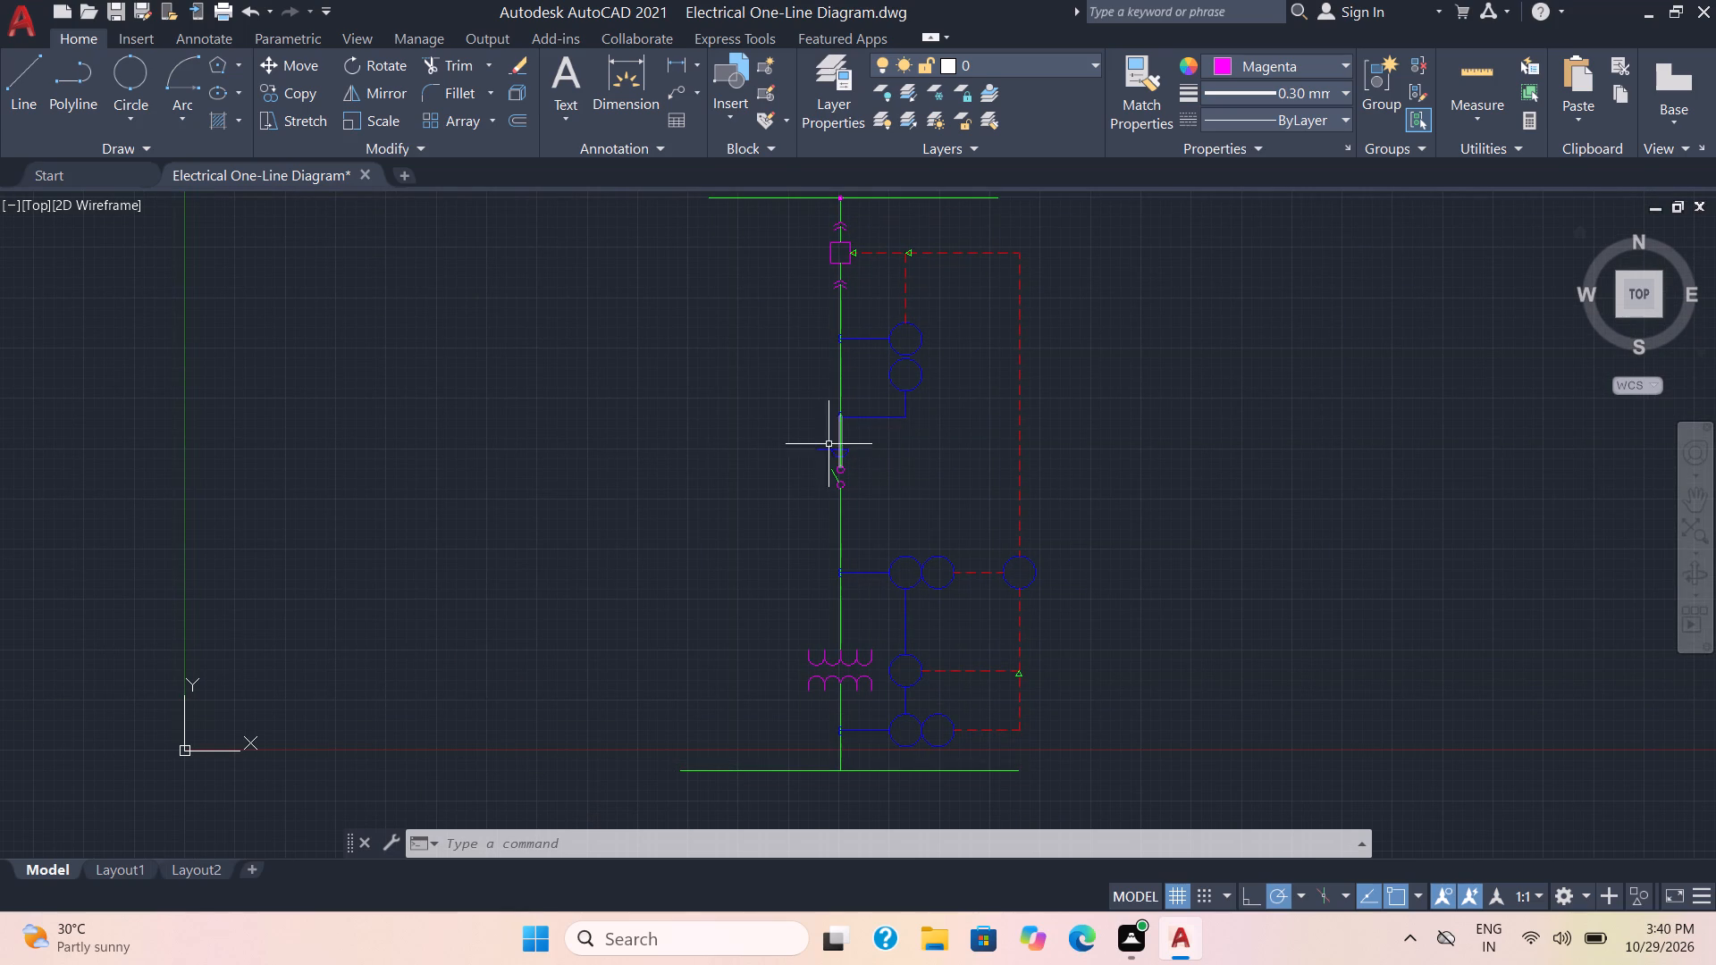
scroll(786, 558, up, 2)
middle_drag(780, 584, 901, 295)
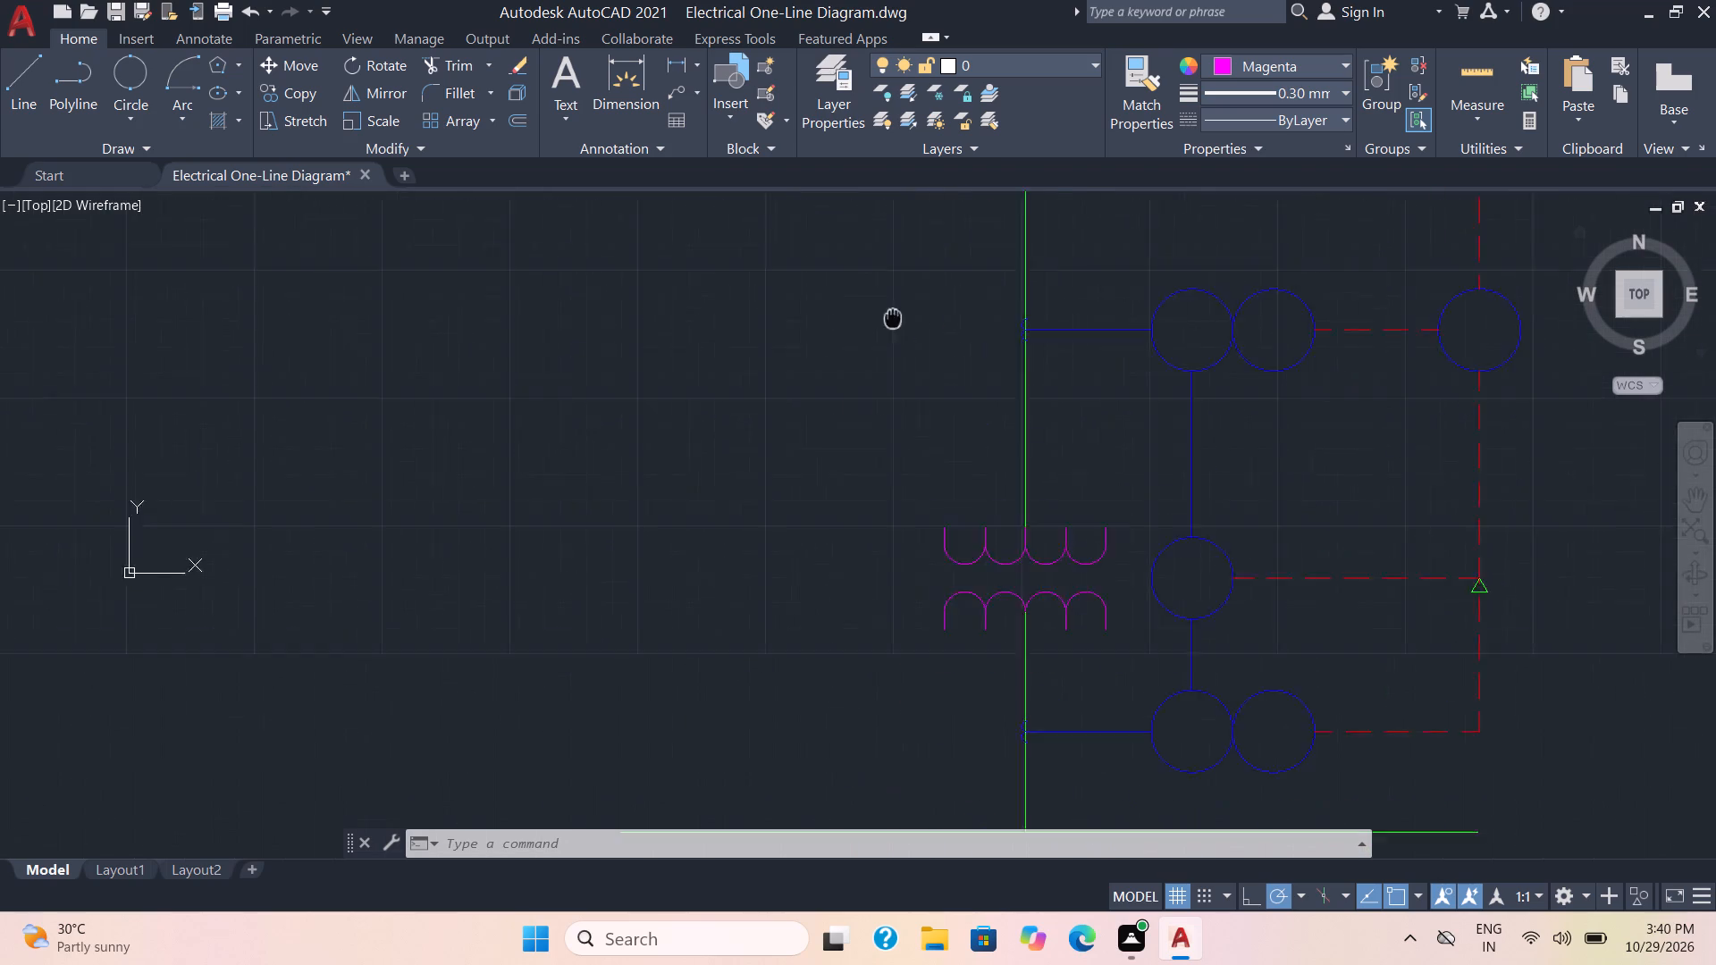
middle_drag(901, 295, 929, 191)
scroll(921, 359, down, 1)
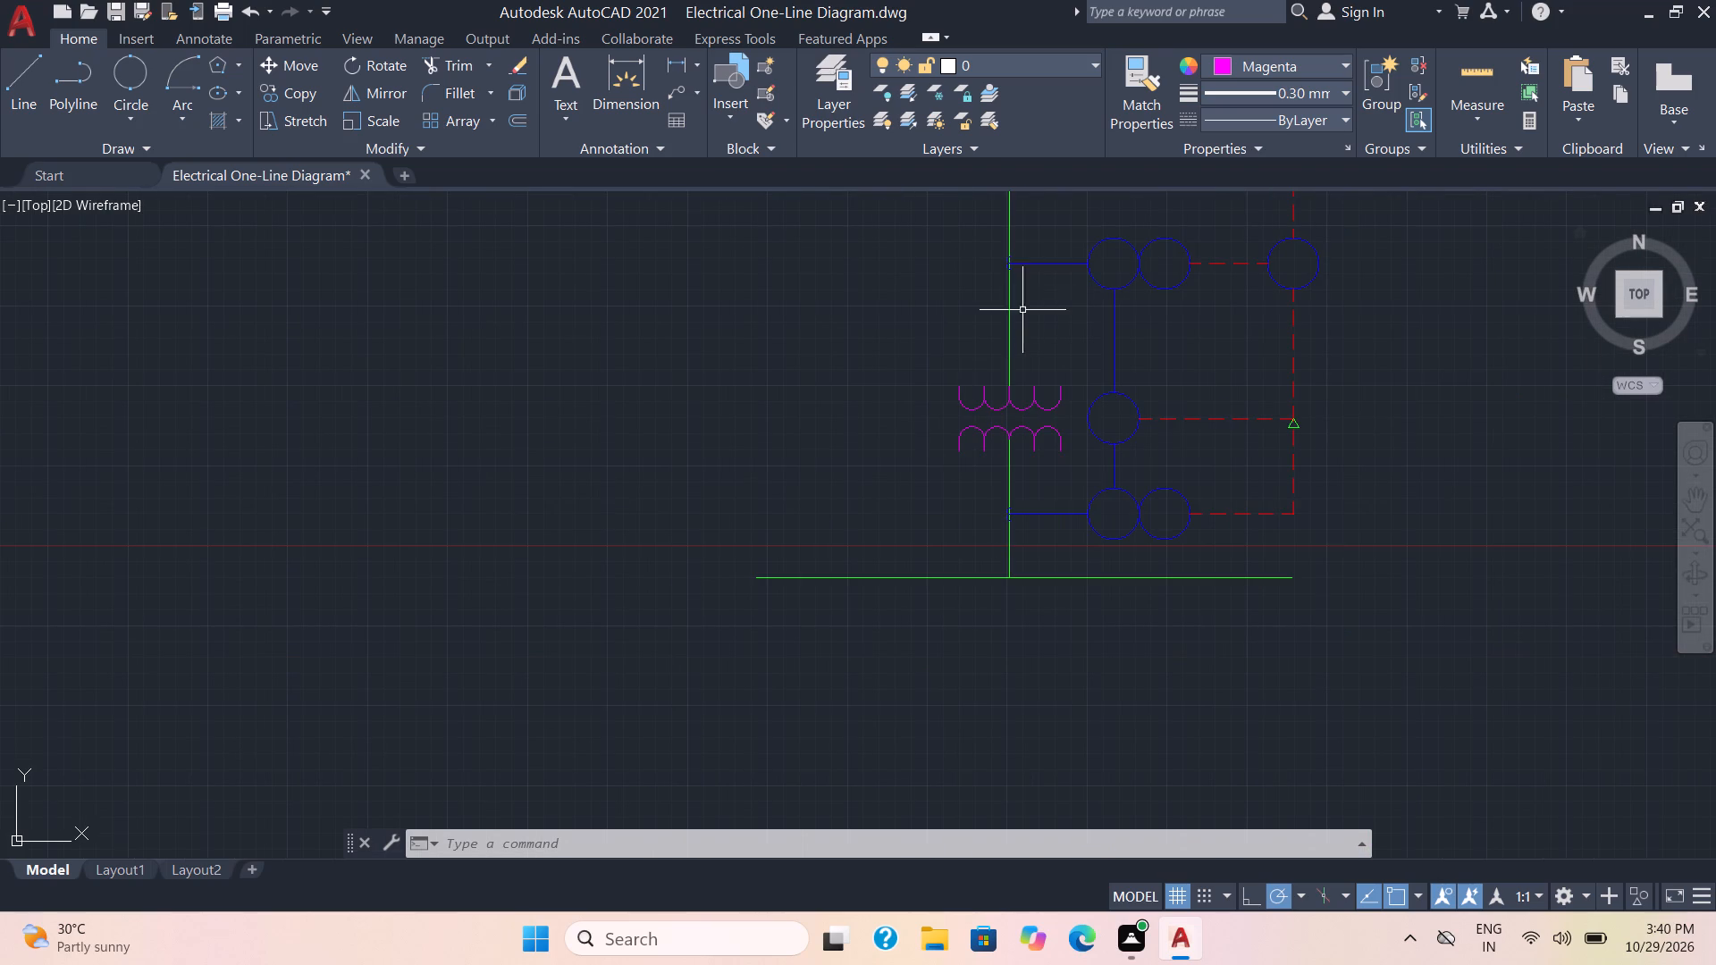
click(1315, 63)
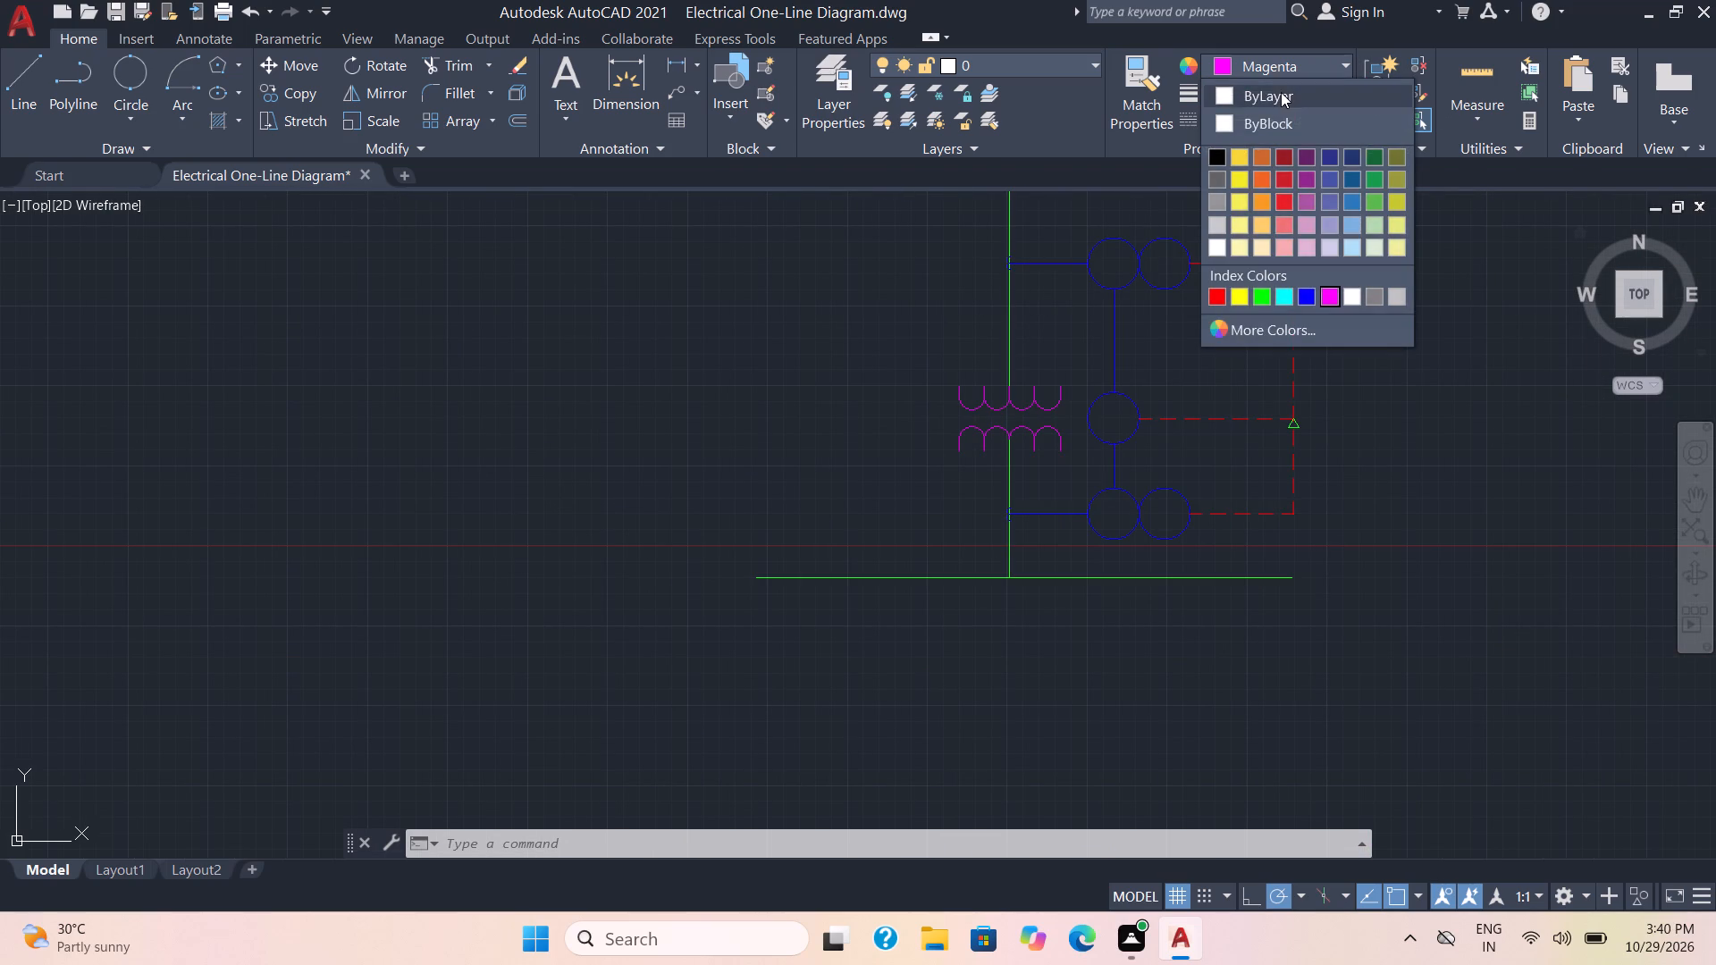
click(1281, 92)
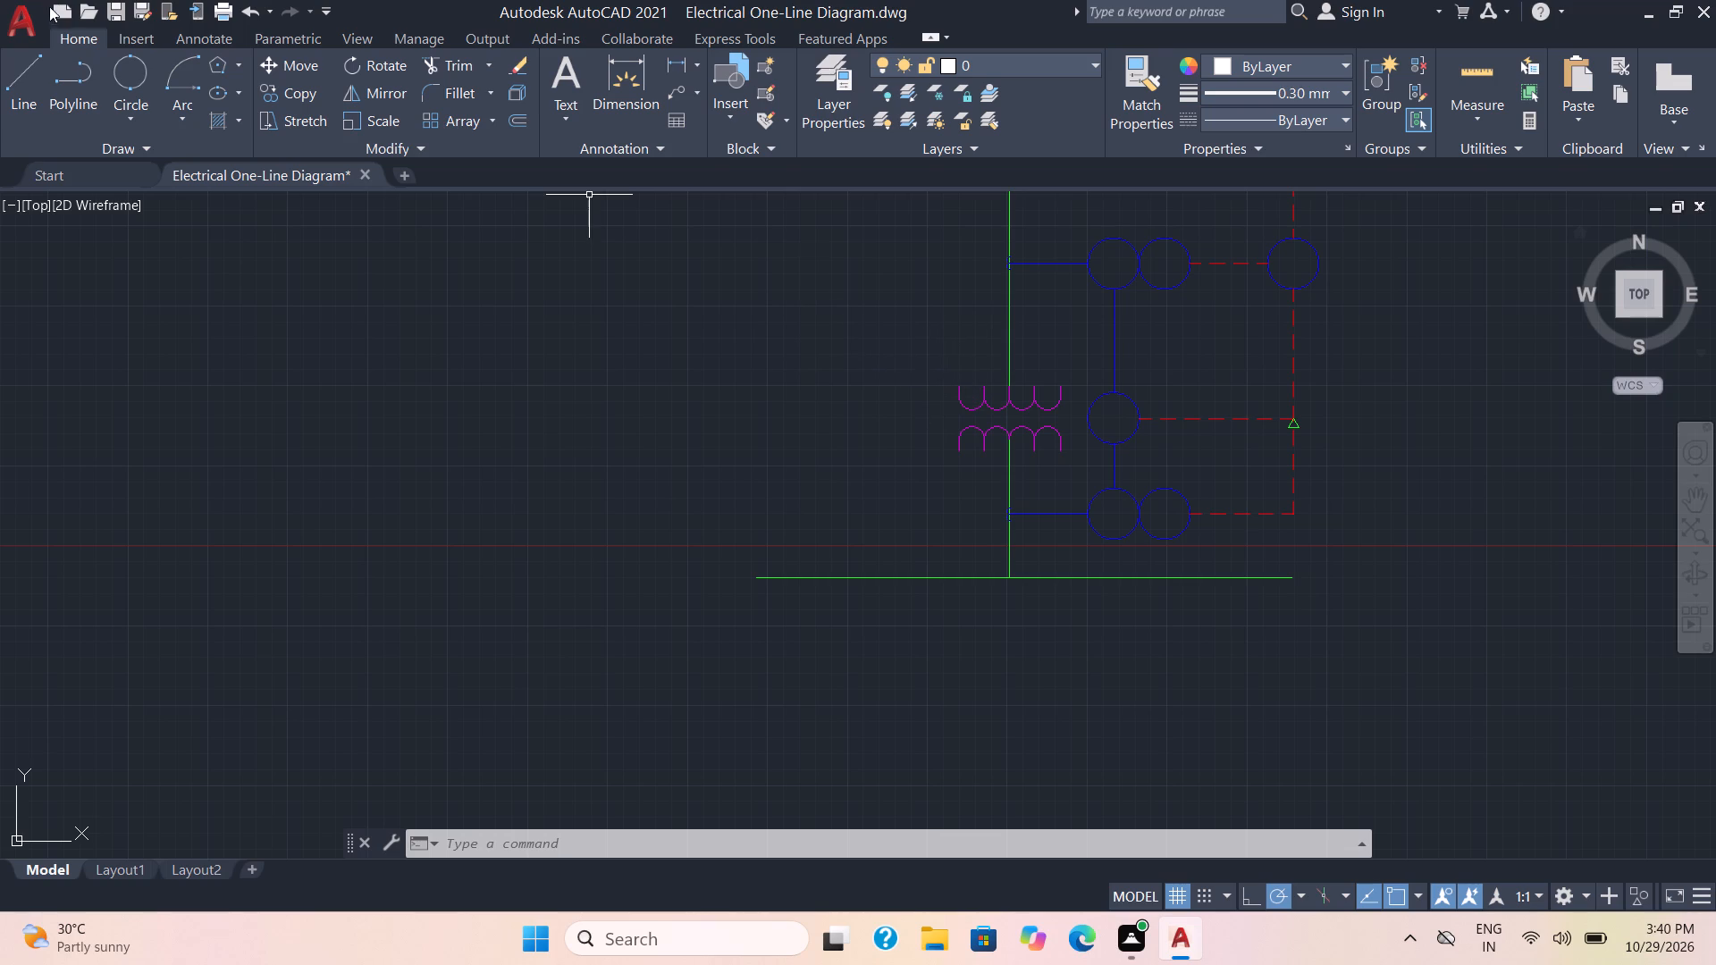
click(214, 67)
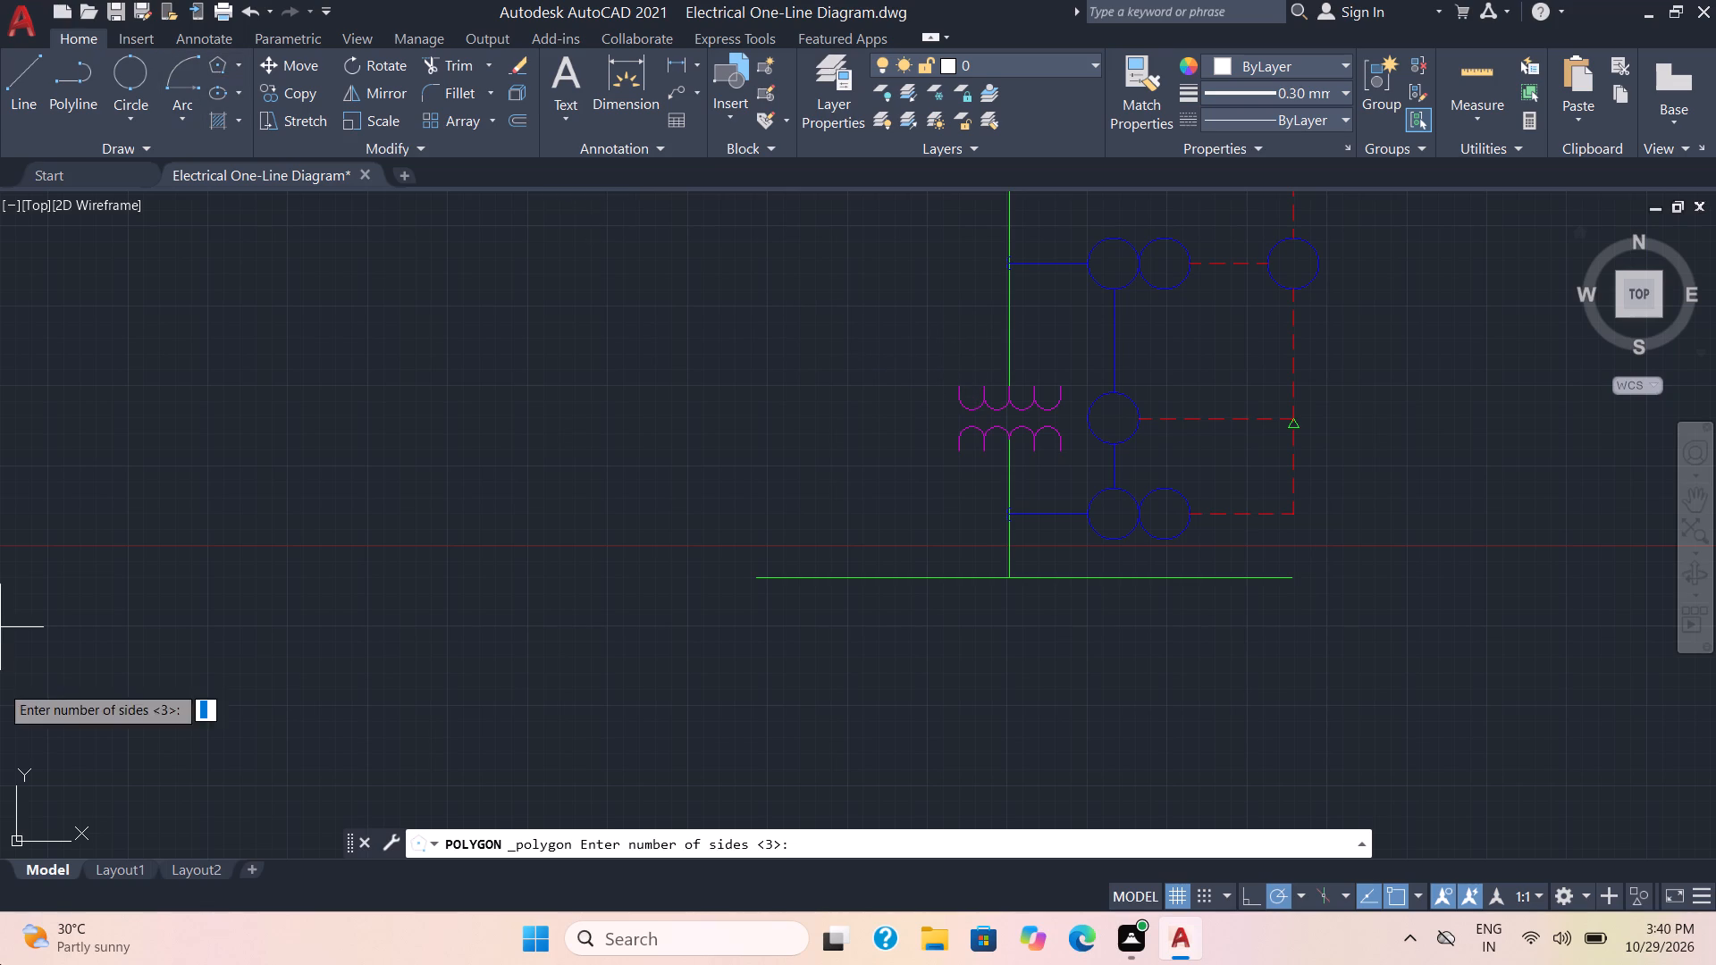
key(3)
key(Return)
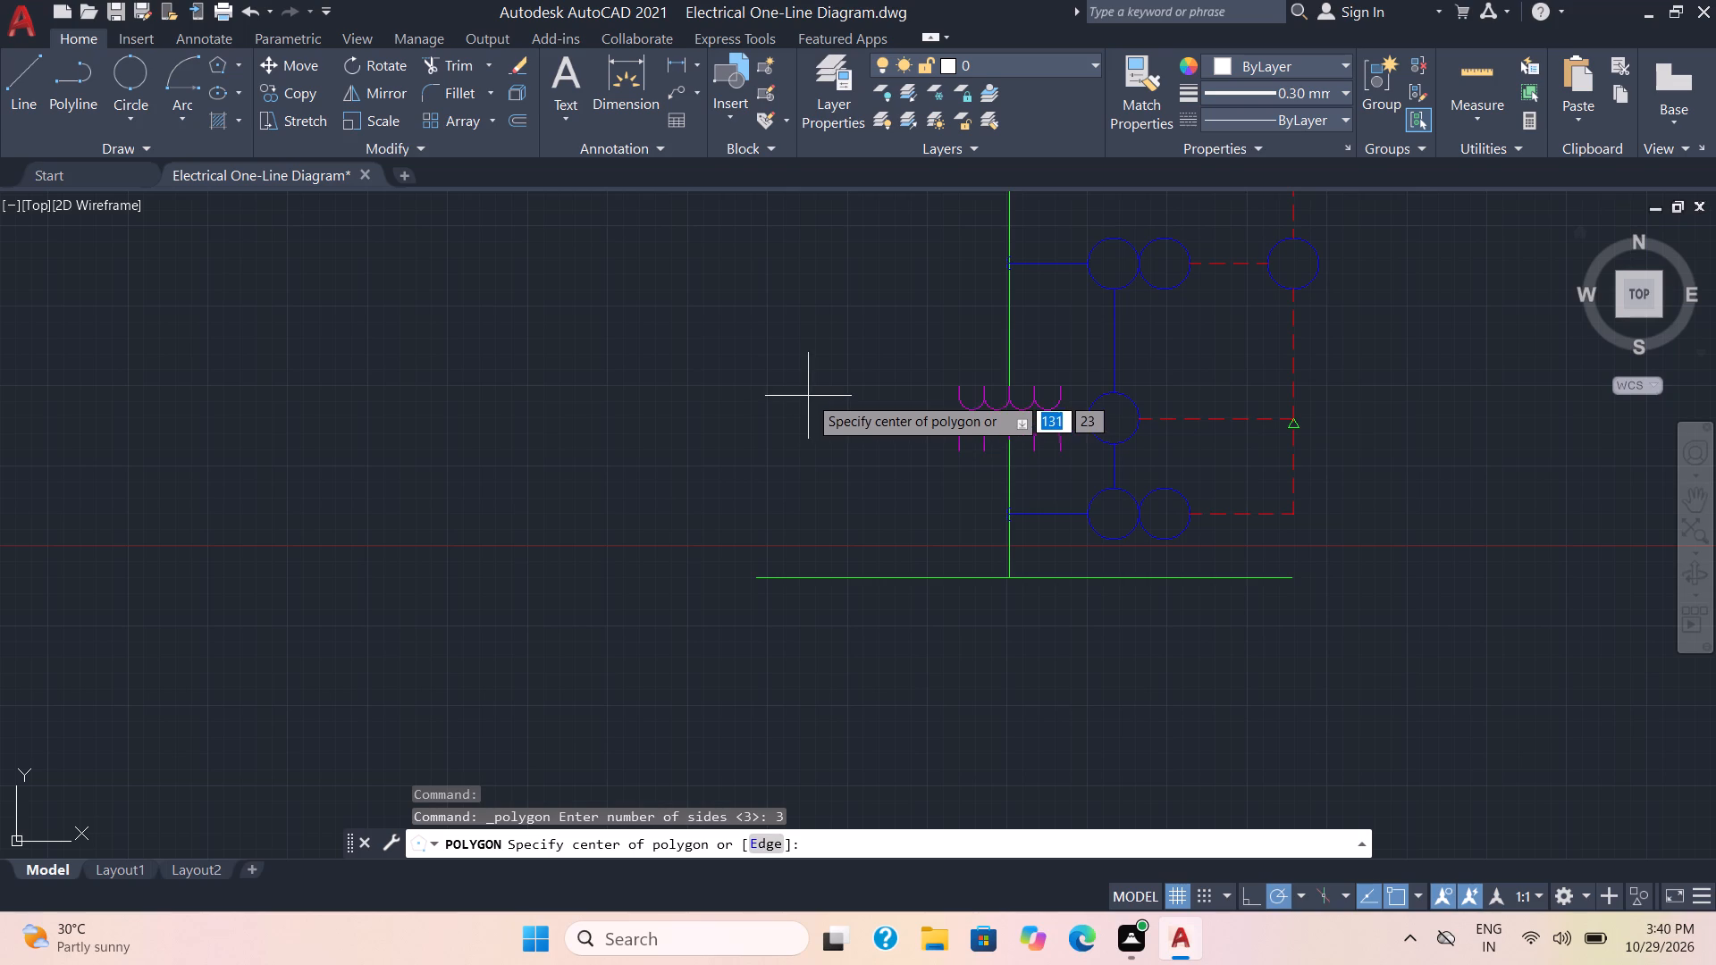
click(917, 364)
drag(968, 413, 917, 364)
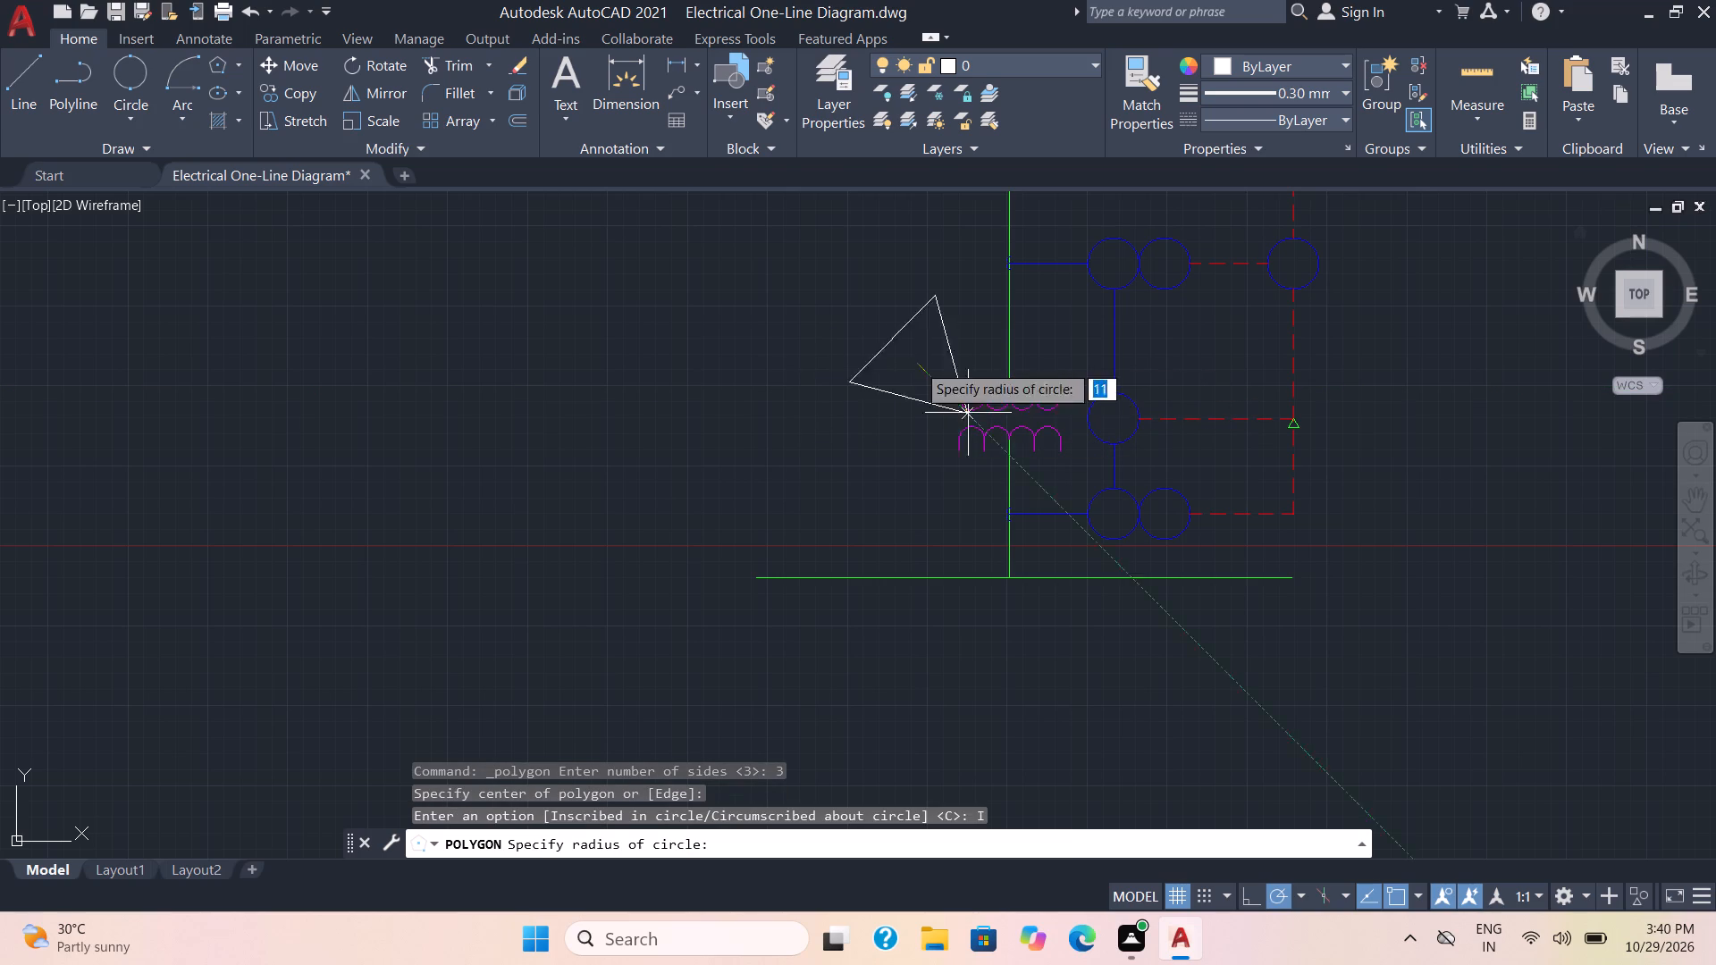
drag(917, 364, 916, 365)
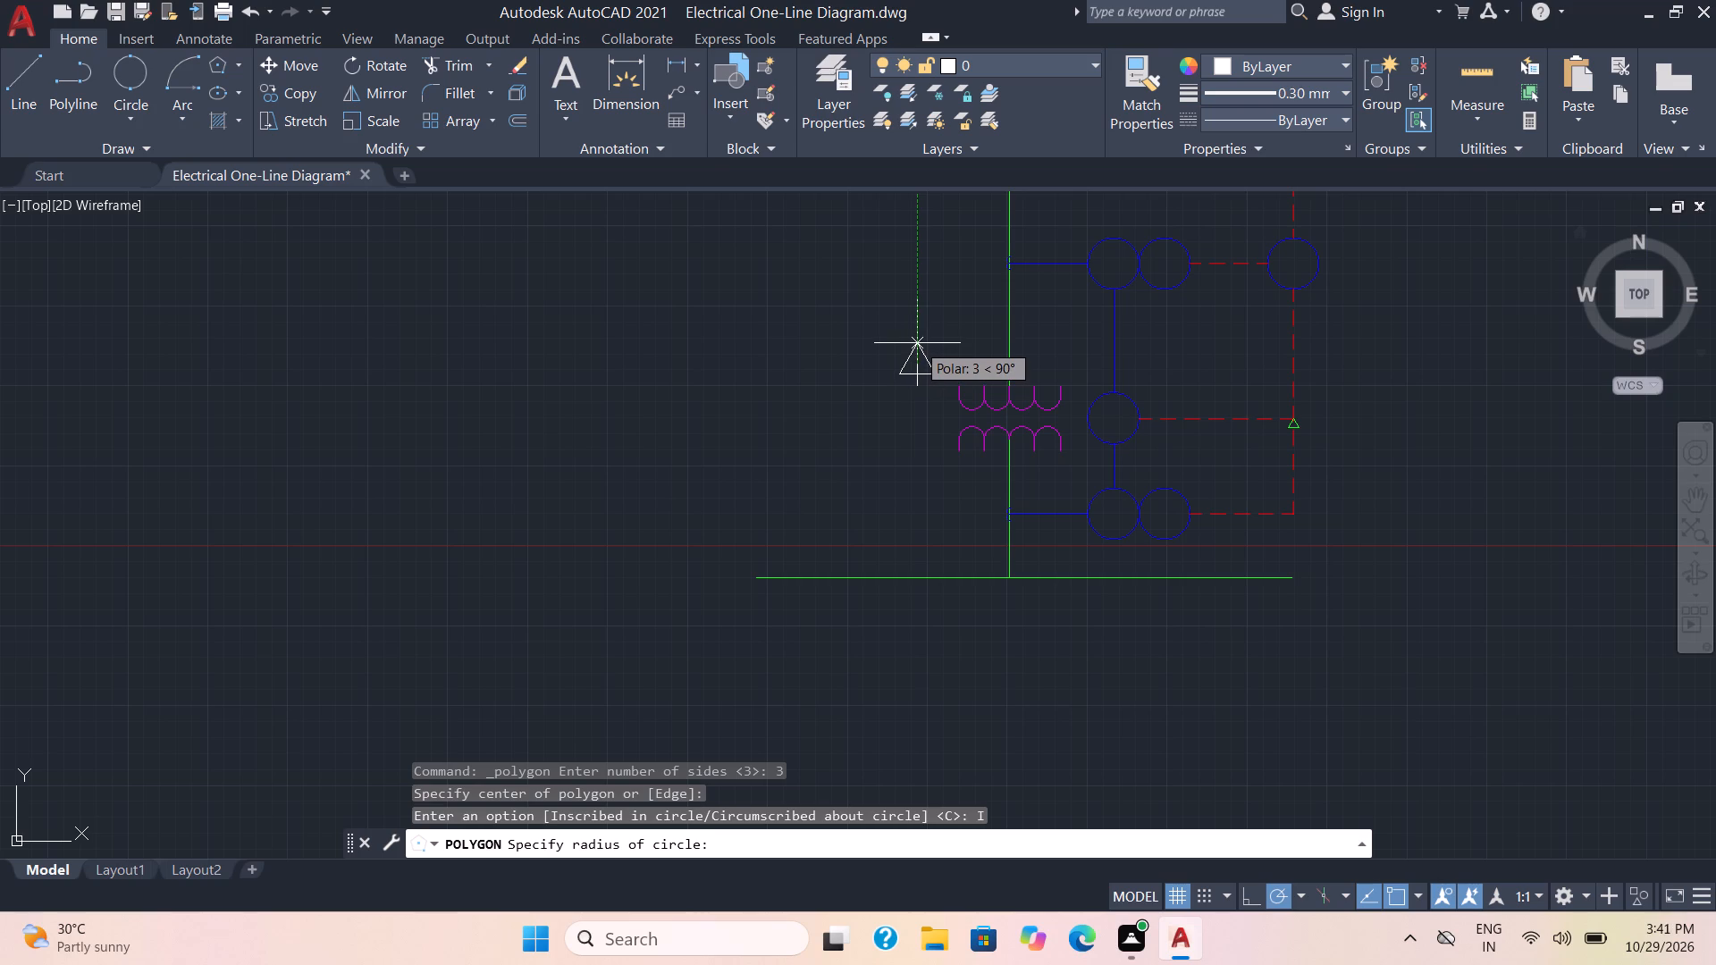
click(918, 342)
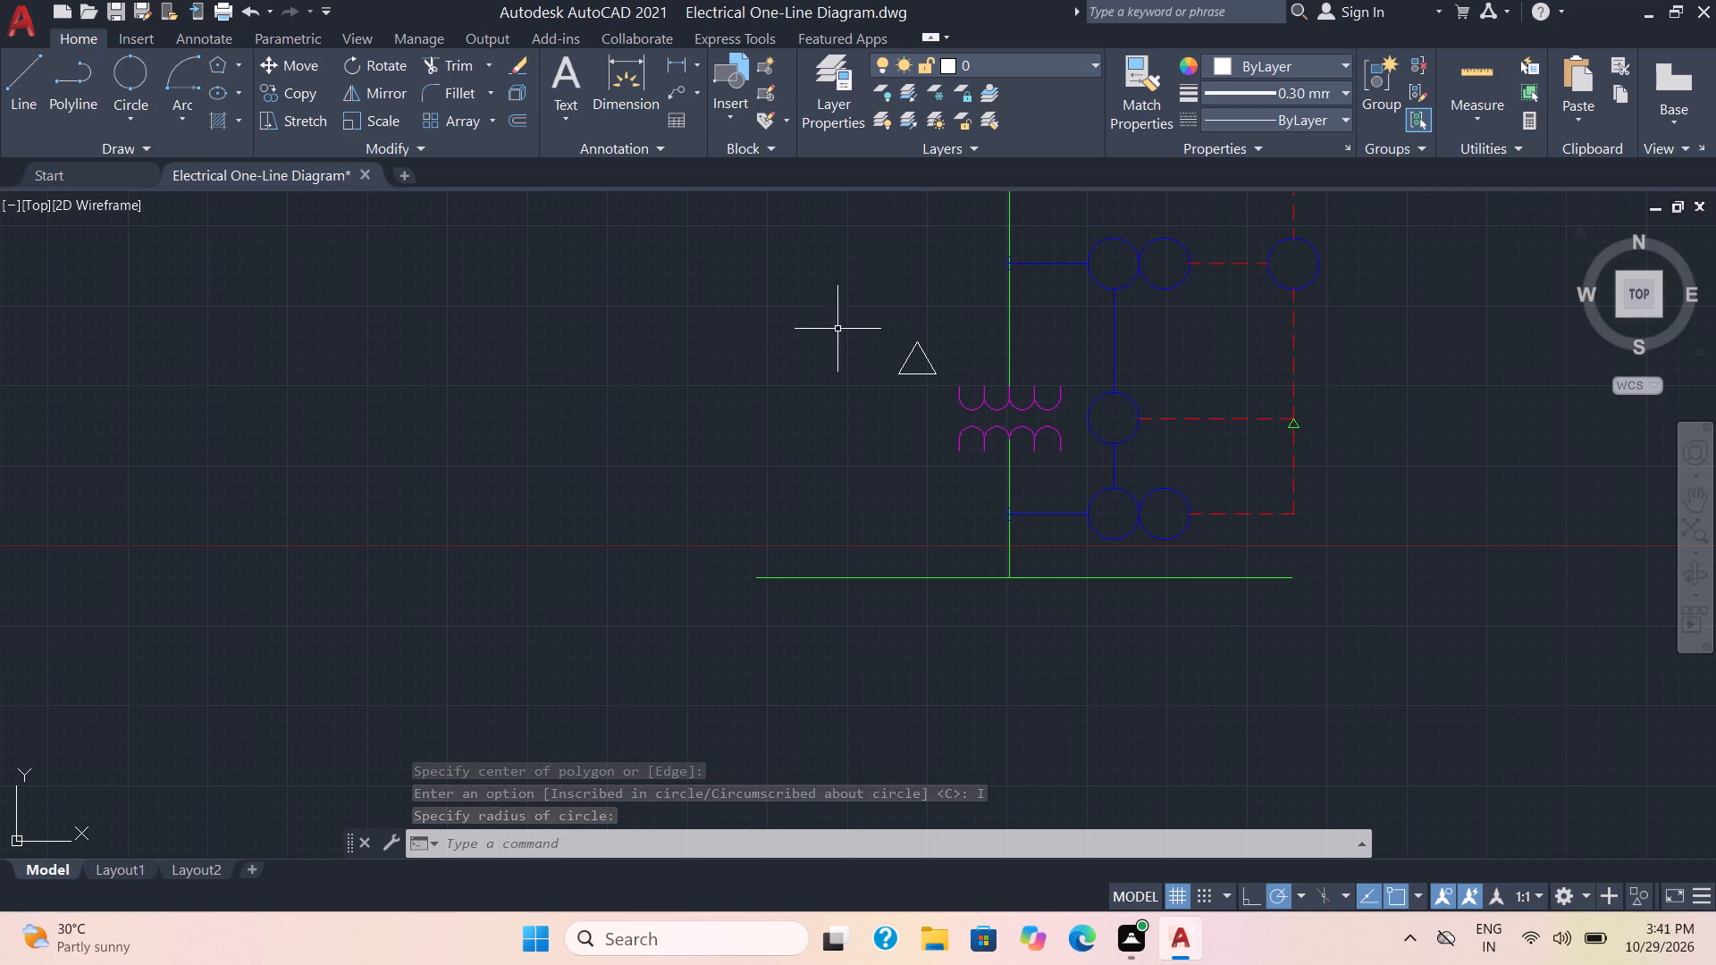
Draw a ByLayer line starting in the open space below the white triangle, left of the lower transformer coil.
click(27, 103)
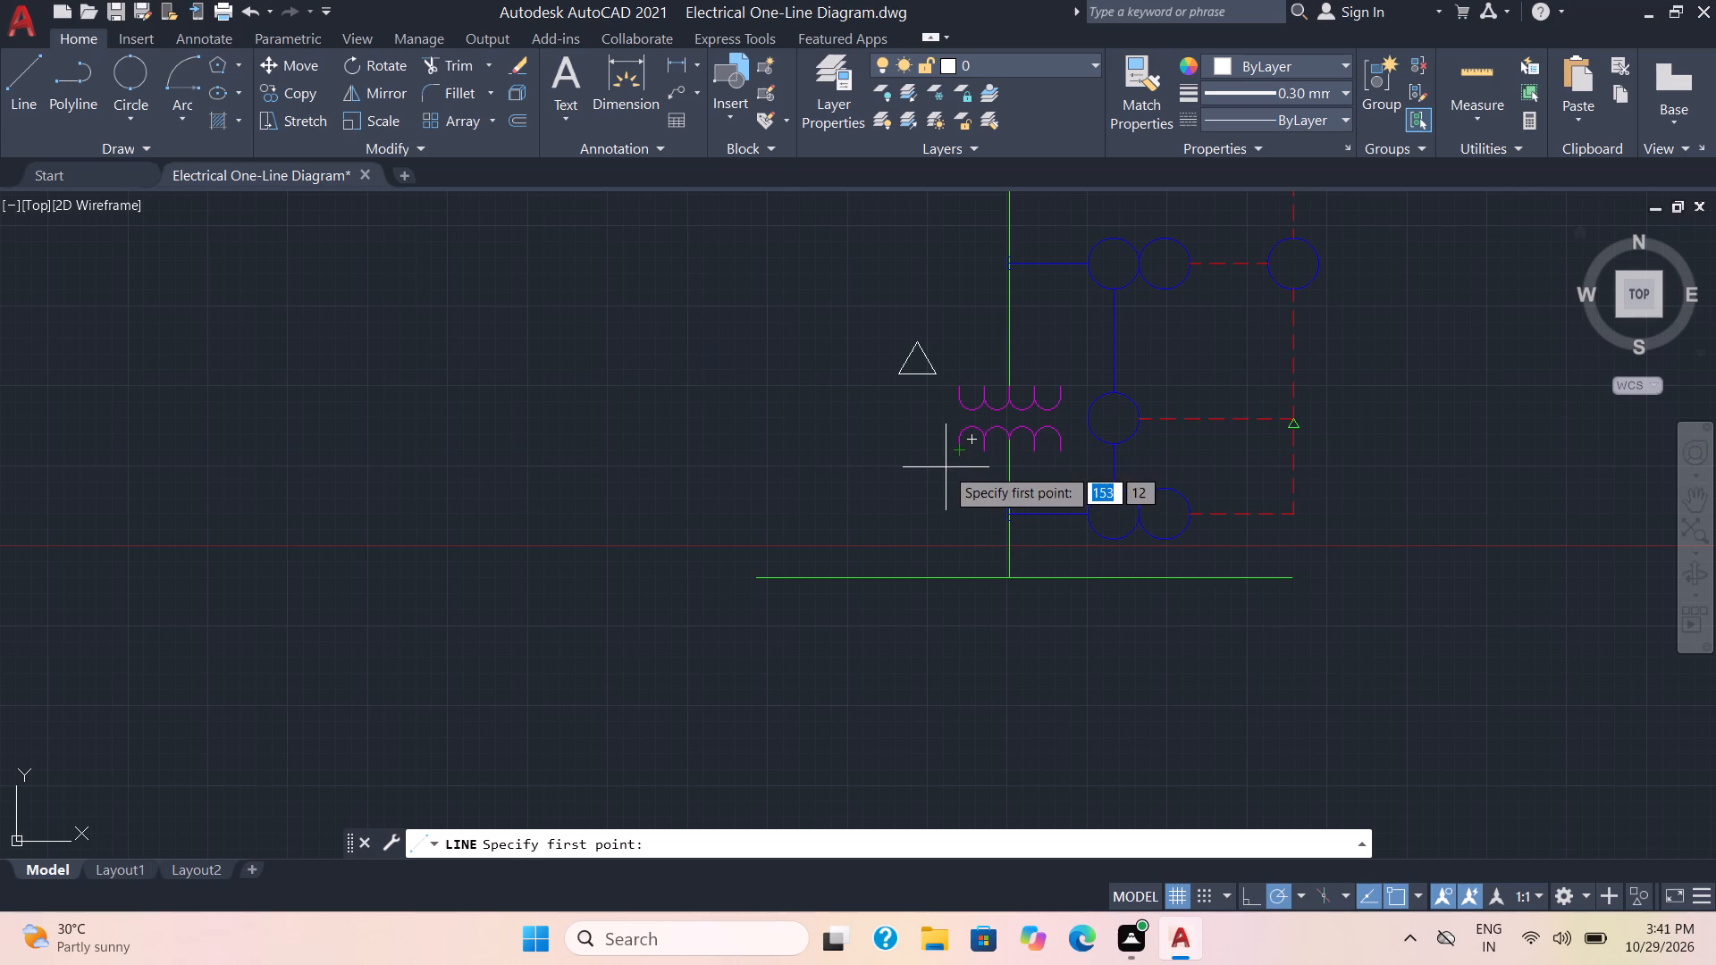
scroll(950, 467, up, 2)
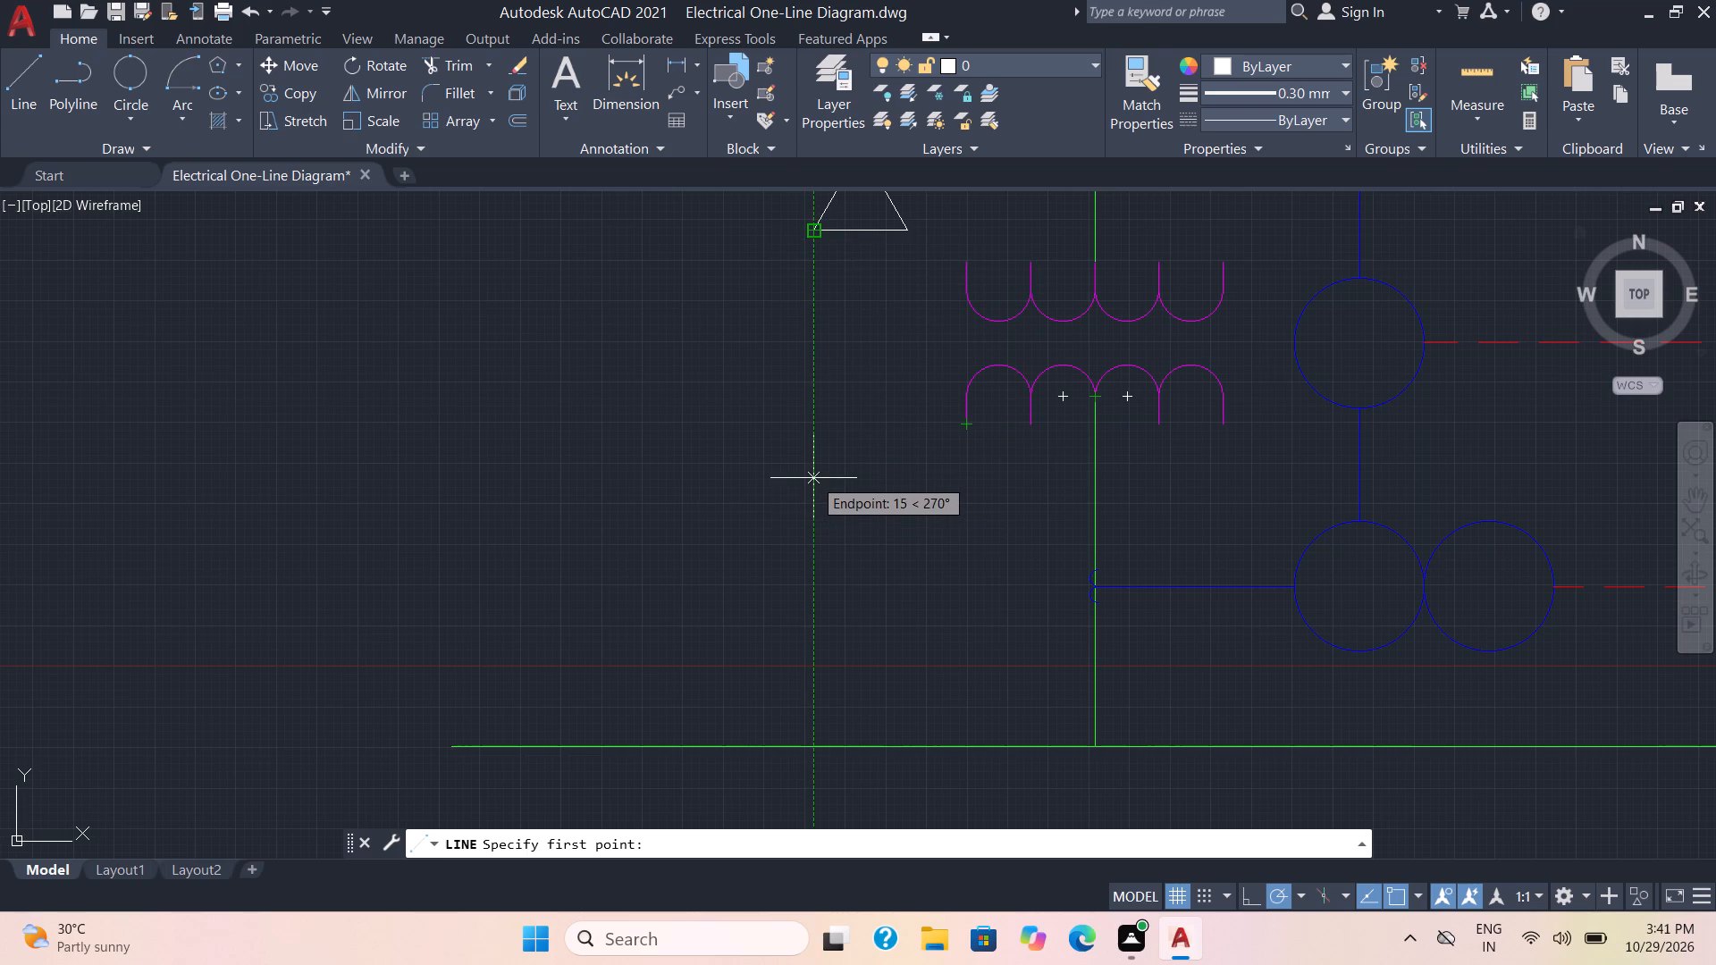
click(769, 474)
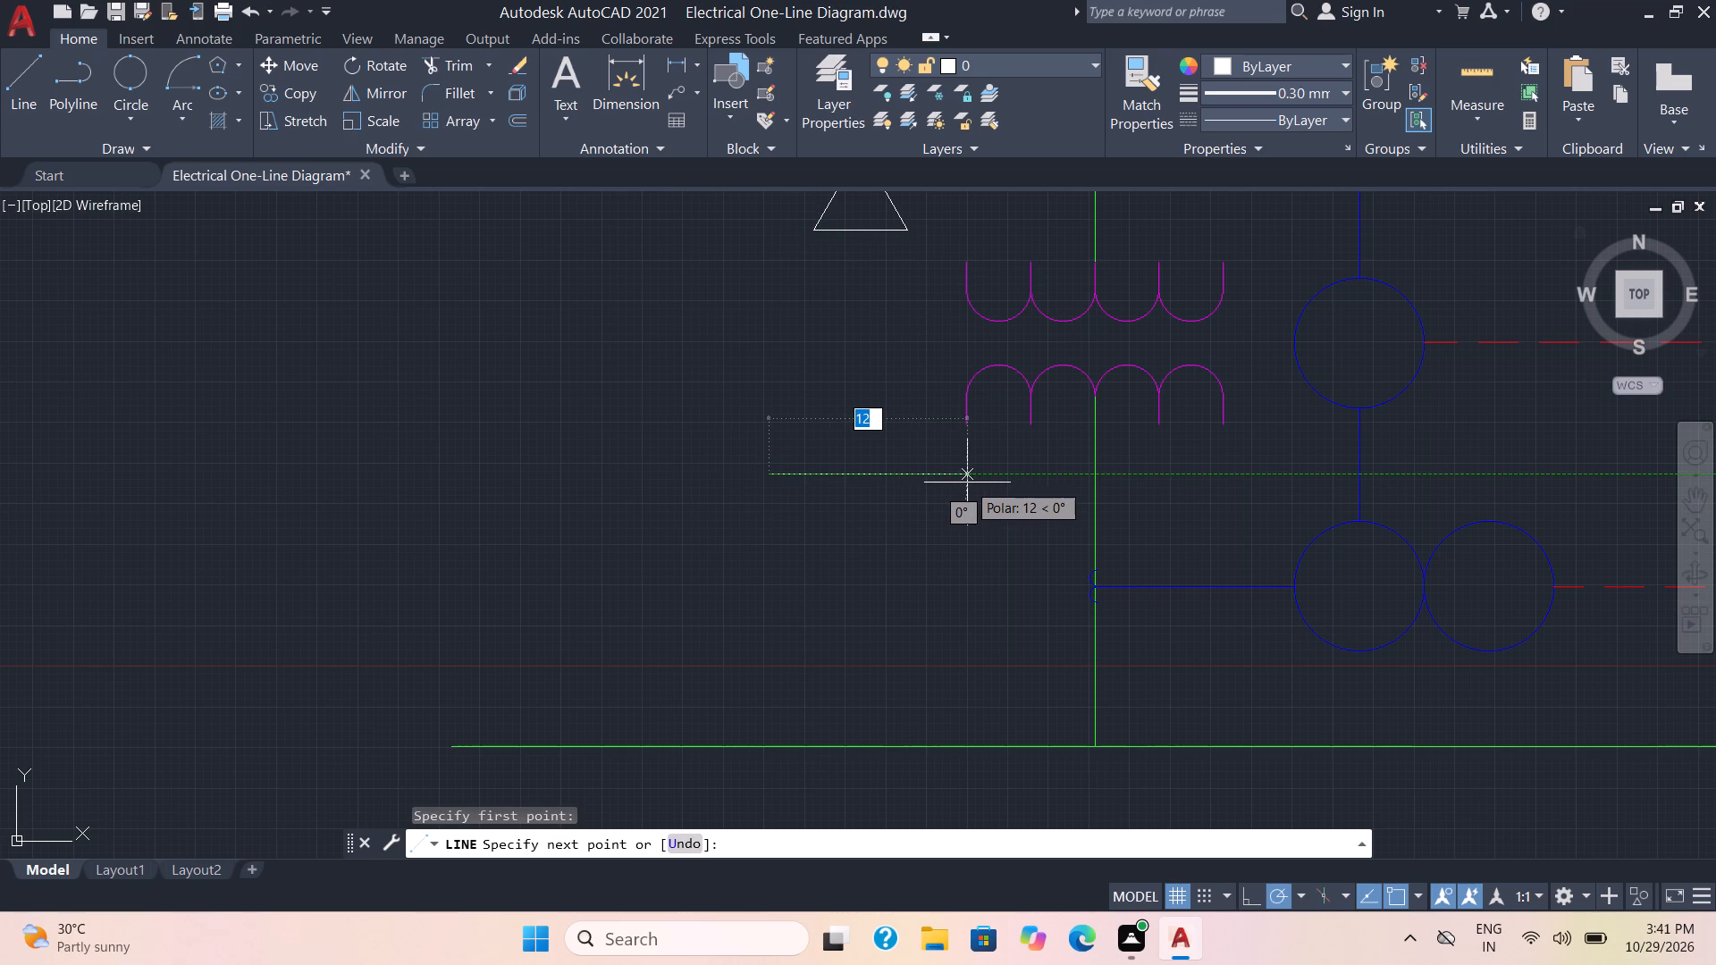
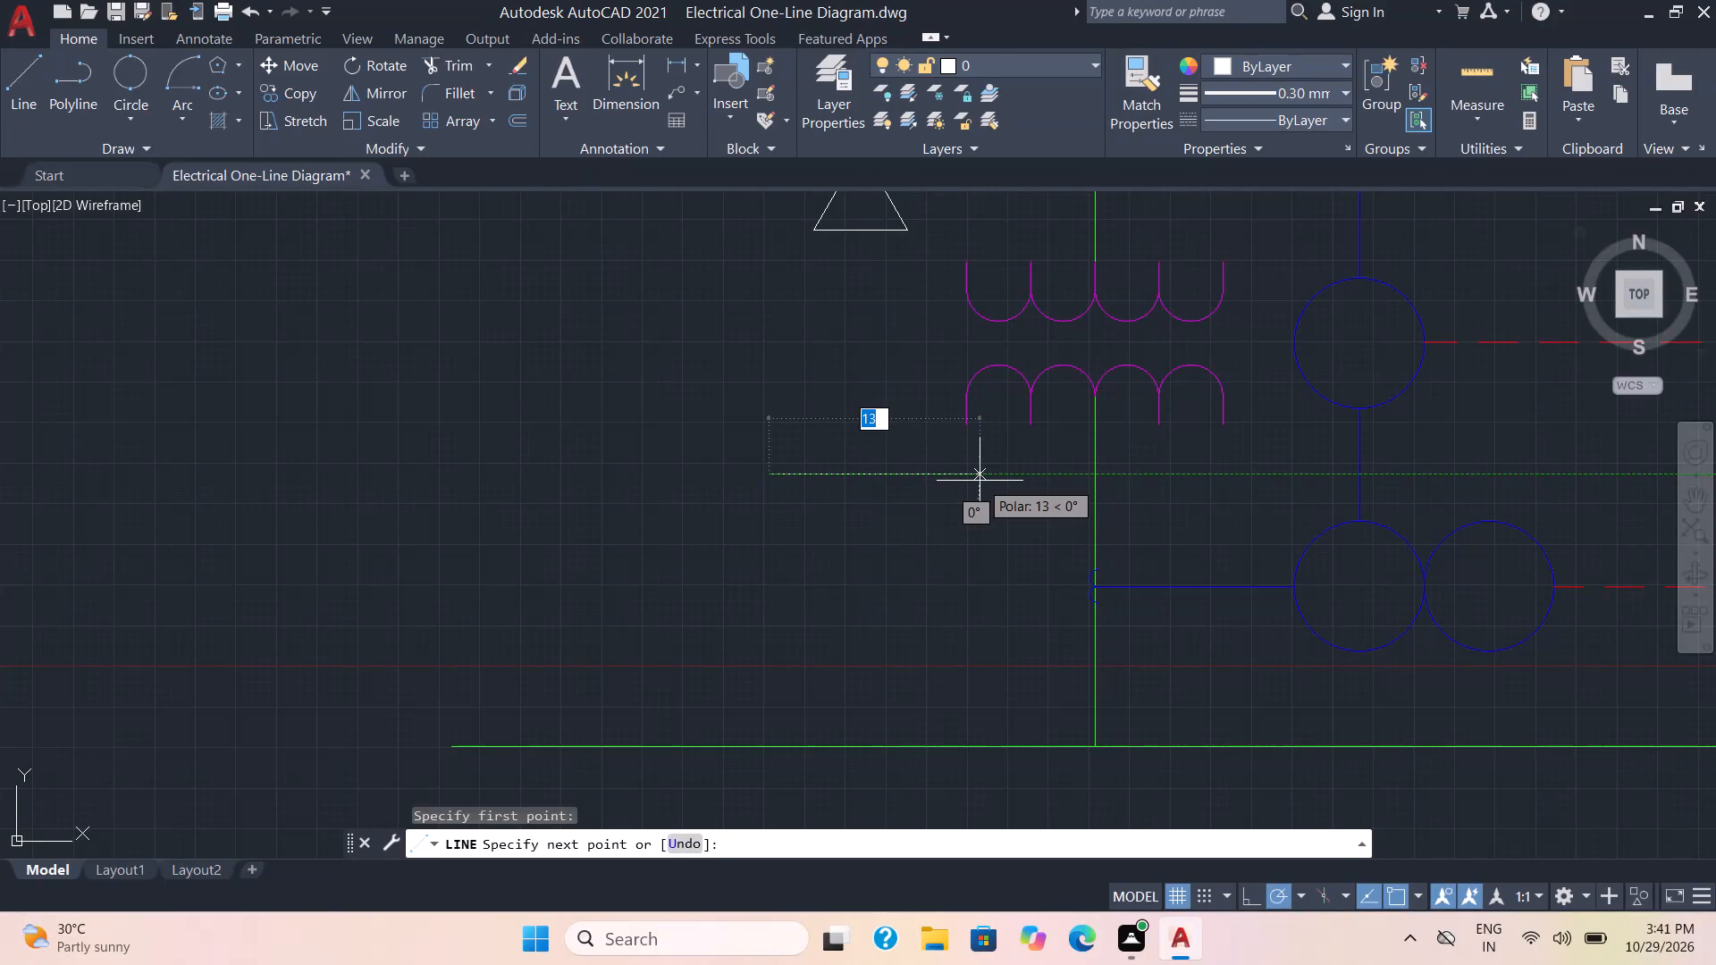
Run the started line about 13 mm horizontally towards the transformer's green conductor, with a second segment about 4 mm straight down.
click(980, 481)
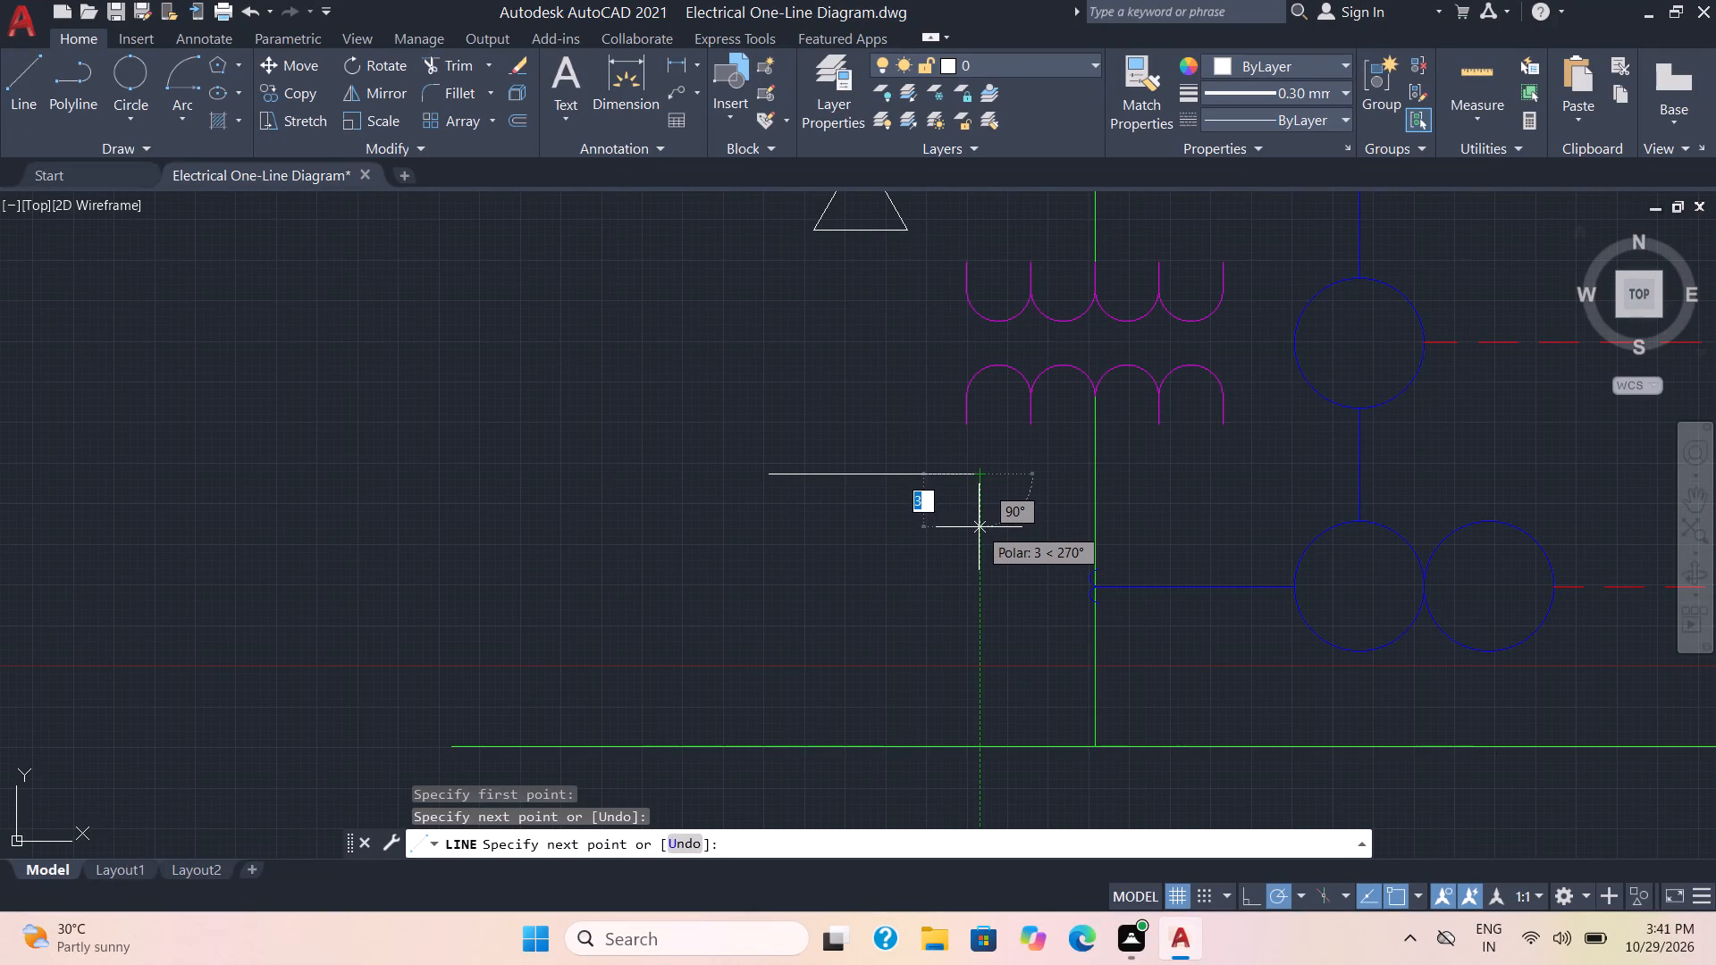
click(975, 542)
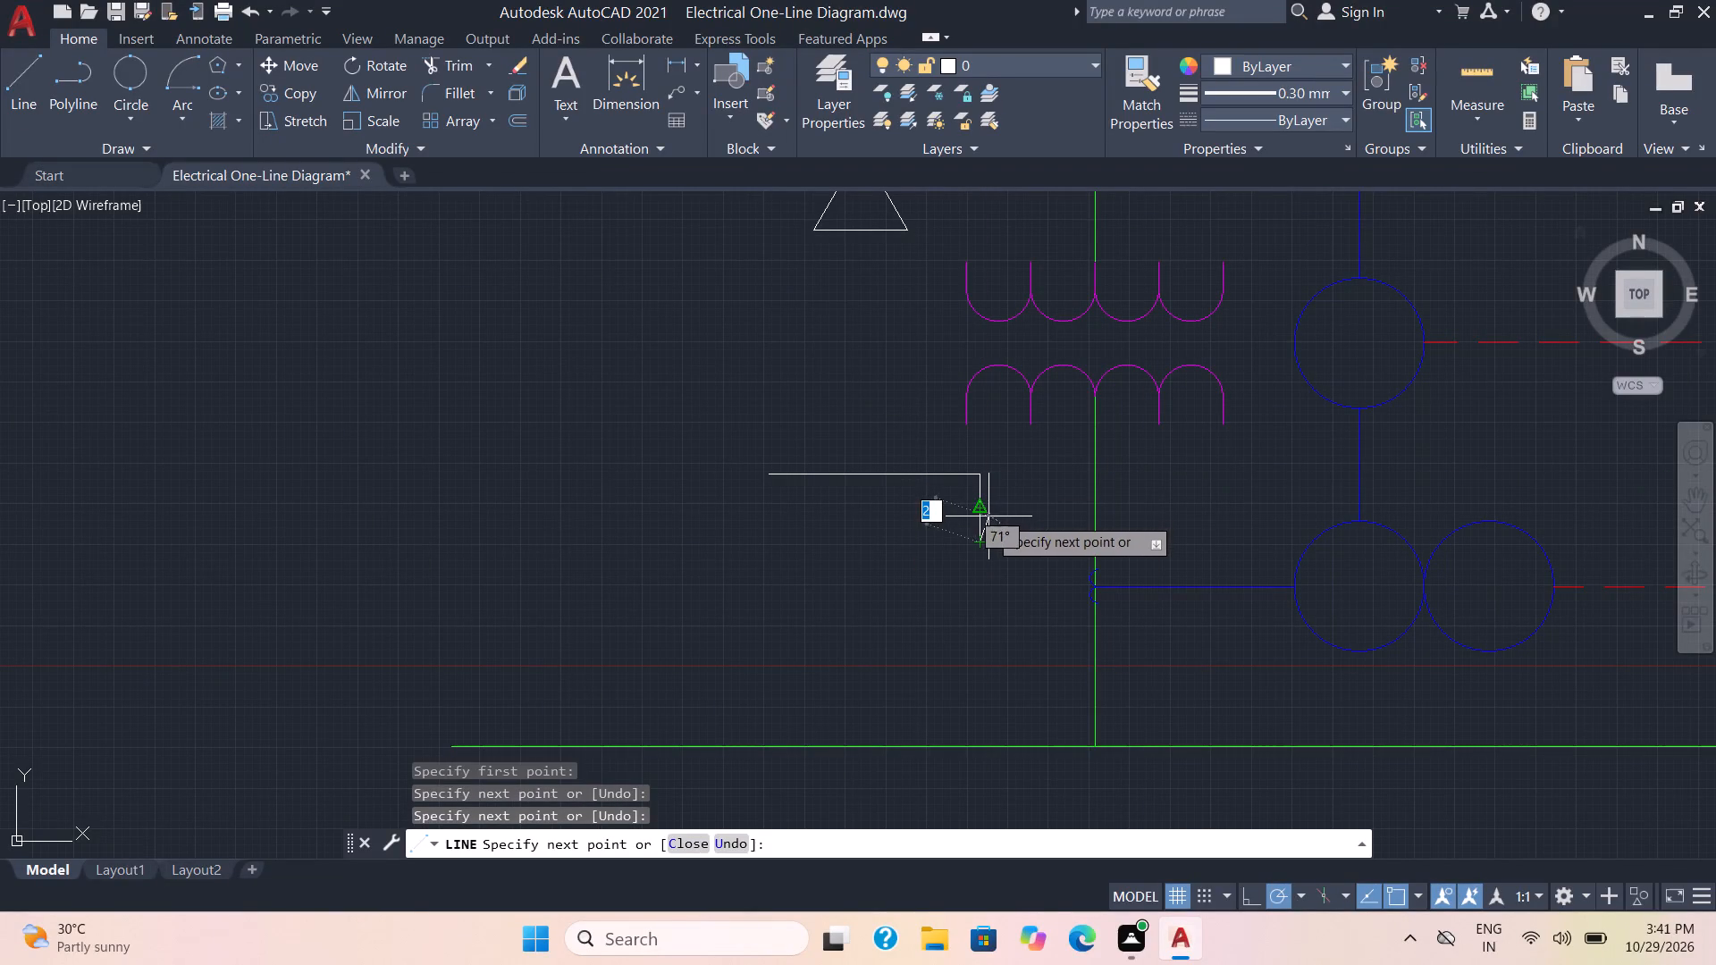
key(space)
Draw a short diagonal line rising to the right from the midpoint of the new 13 mm horizontal line.
key(space)
click(877, 474)
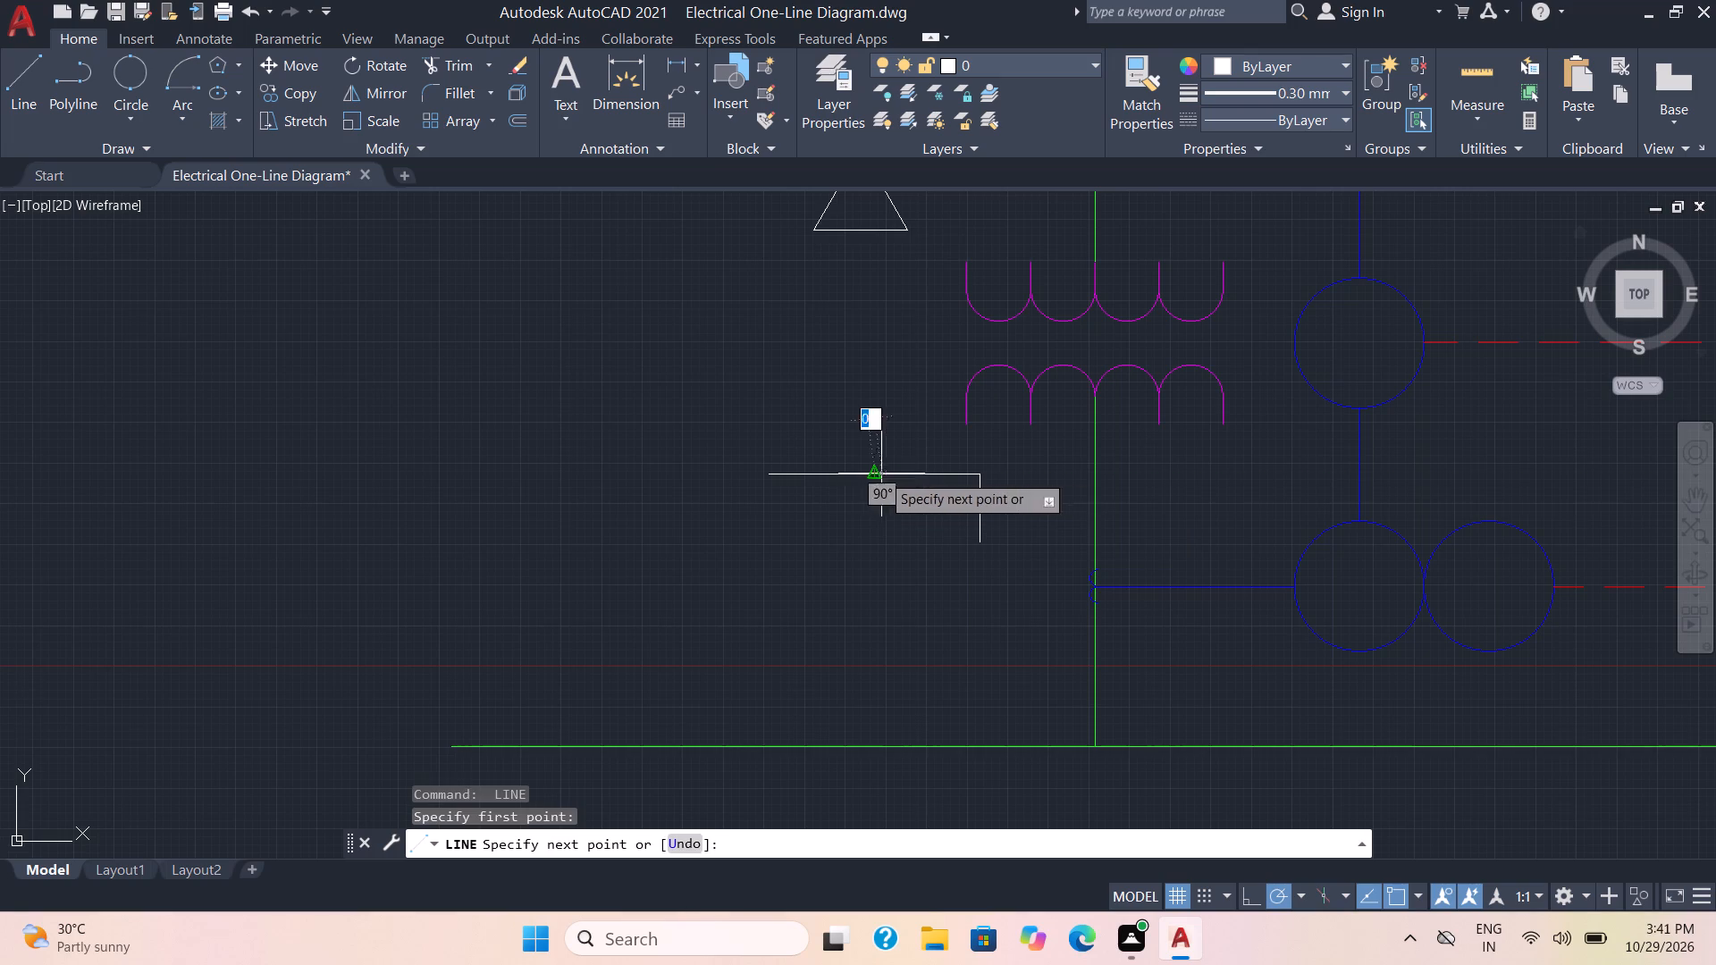
click(917, 437)
key(space)
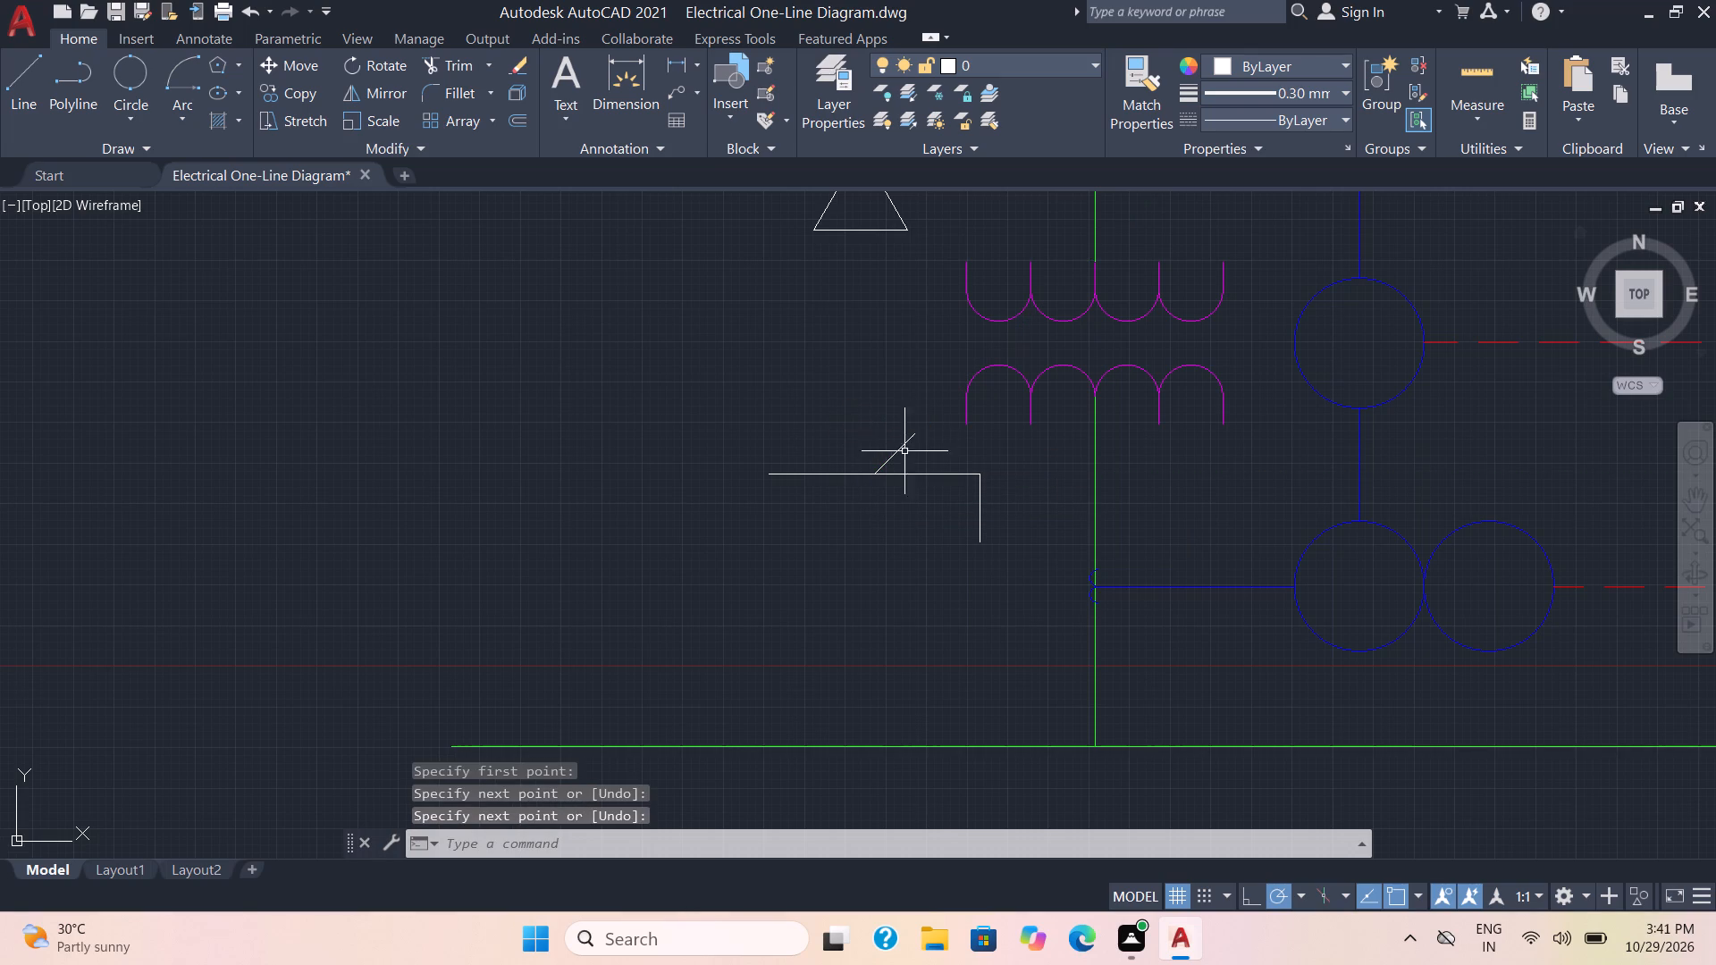
Mirror the short diagonal line about the horizontal line, keeping the source, to form a left-pointing arrowhead.
click(910, 459)
click(897, 449)
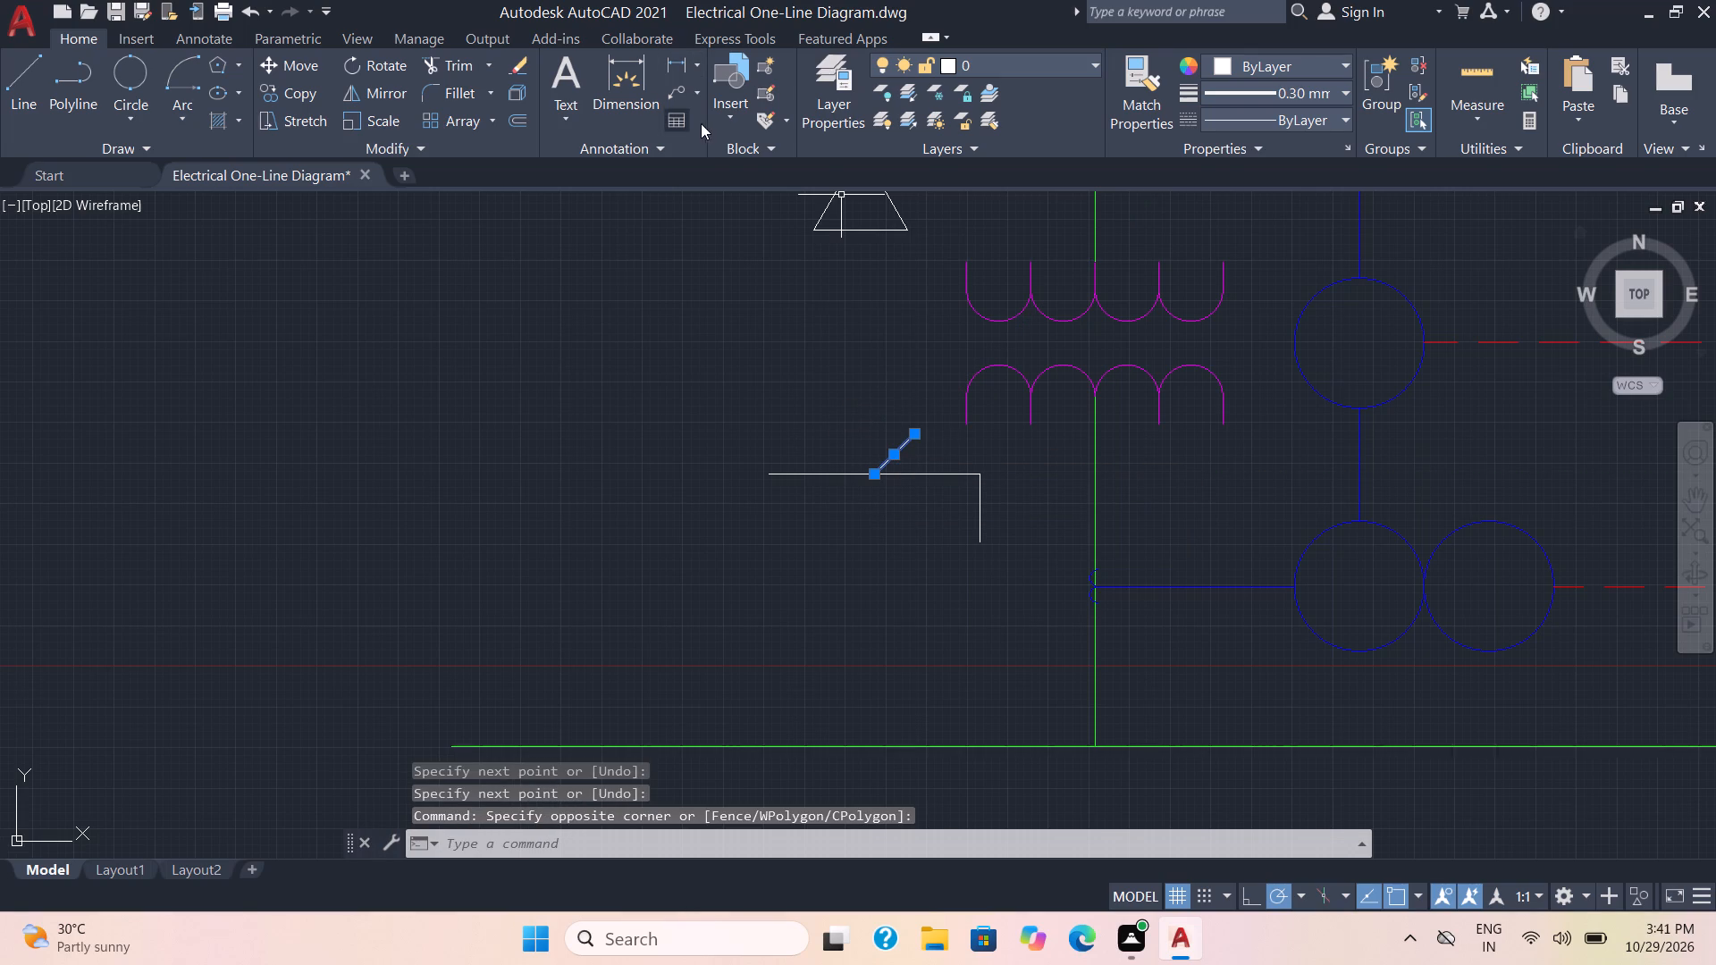
click(361, 97)
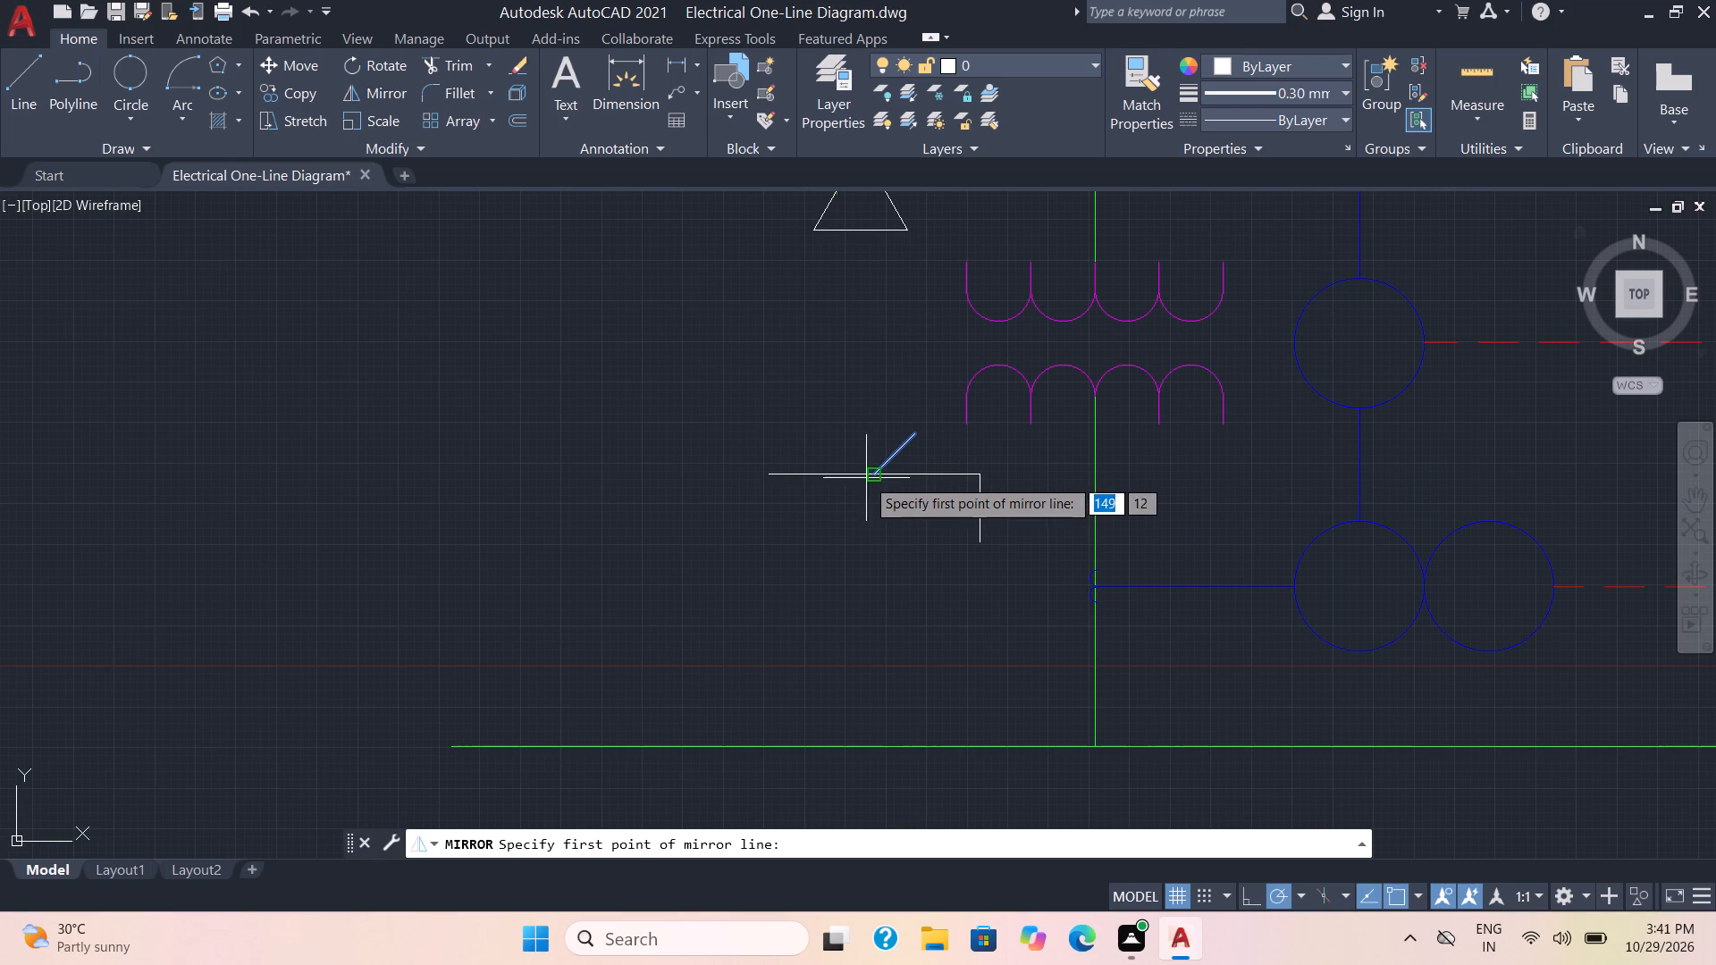
click(872, 469)
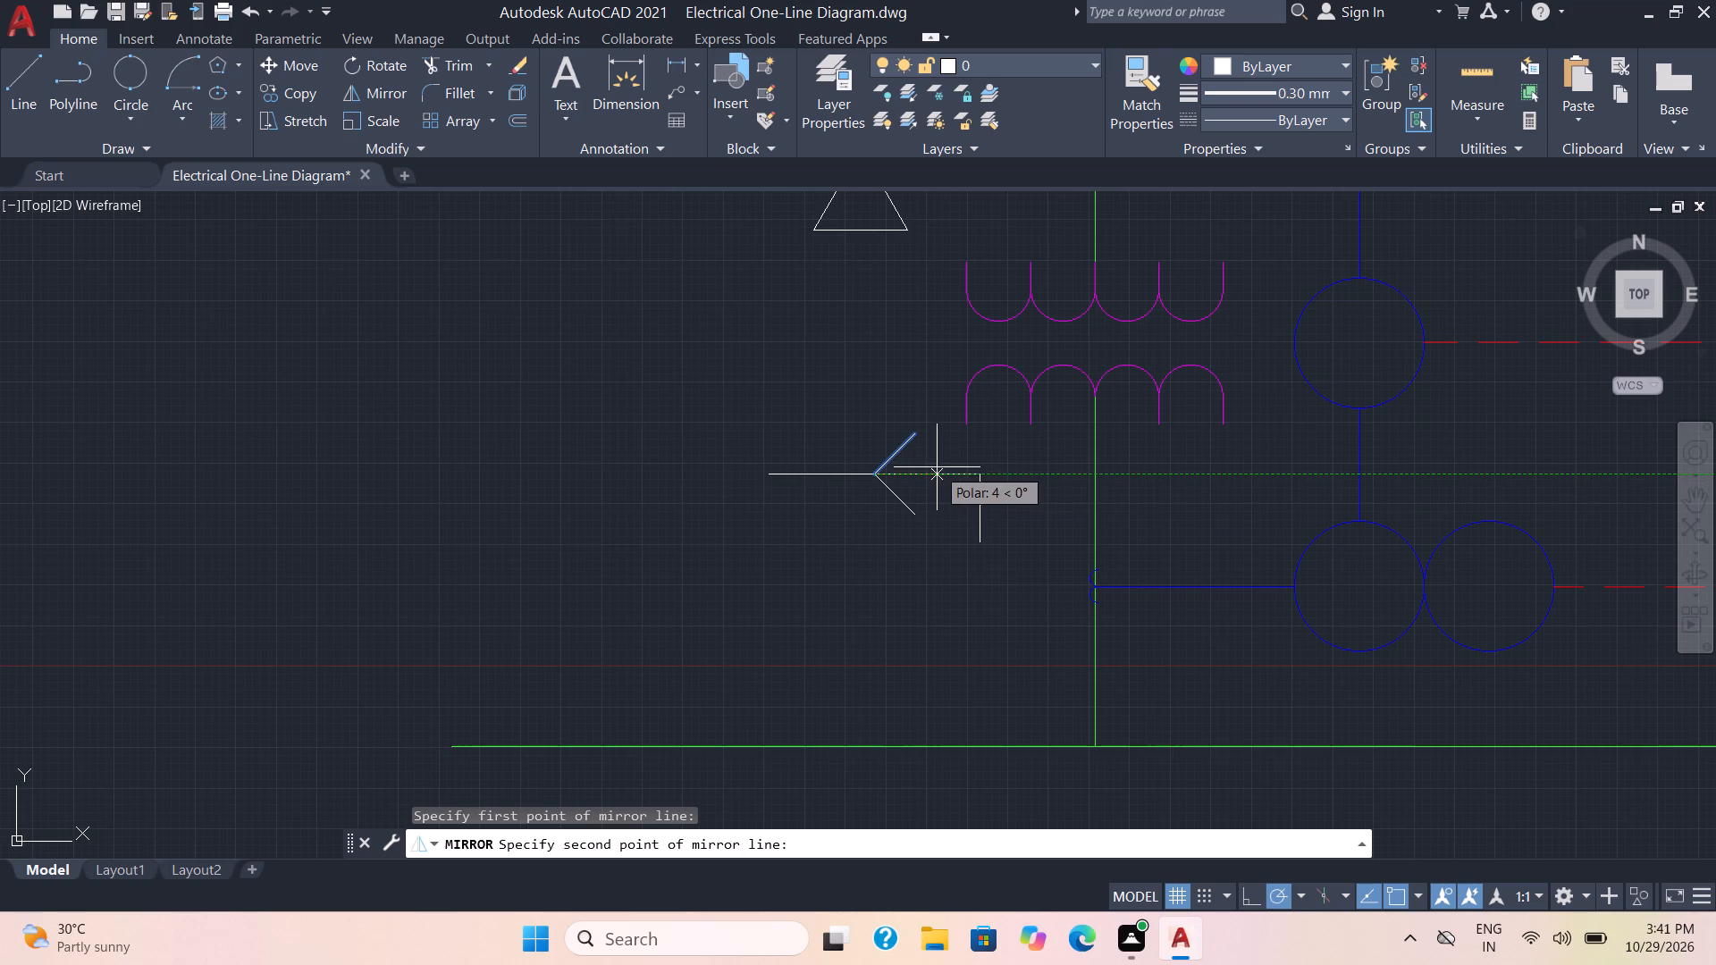
click(937, 467)
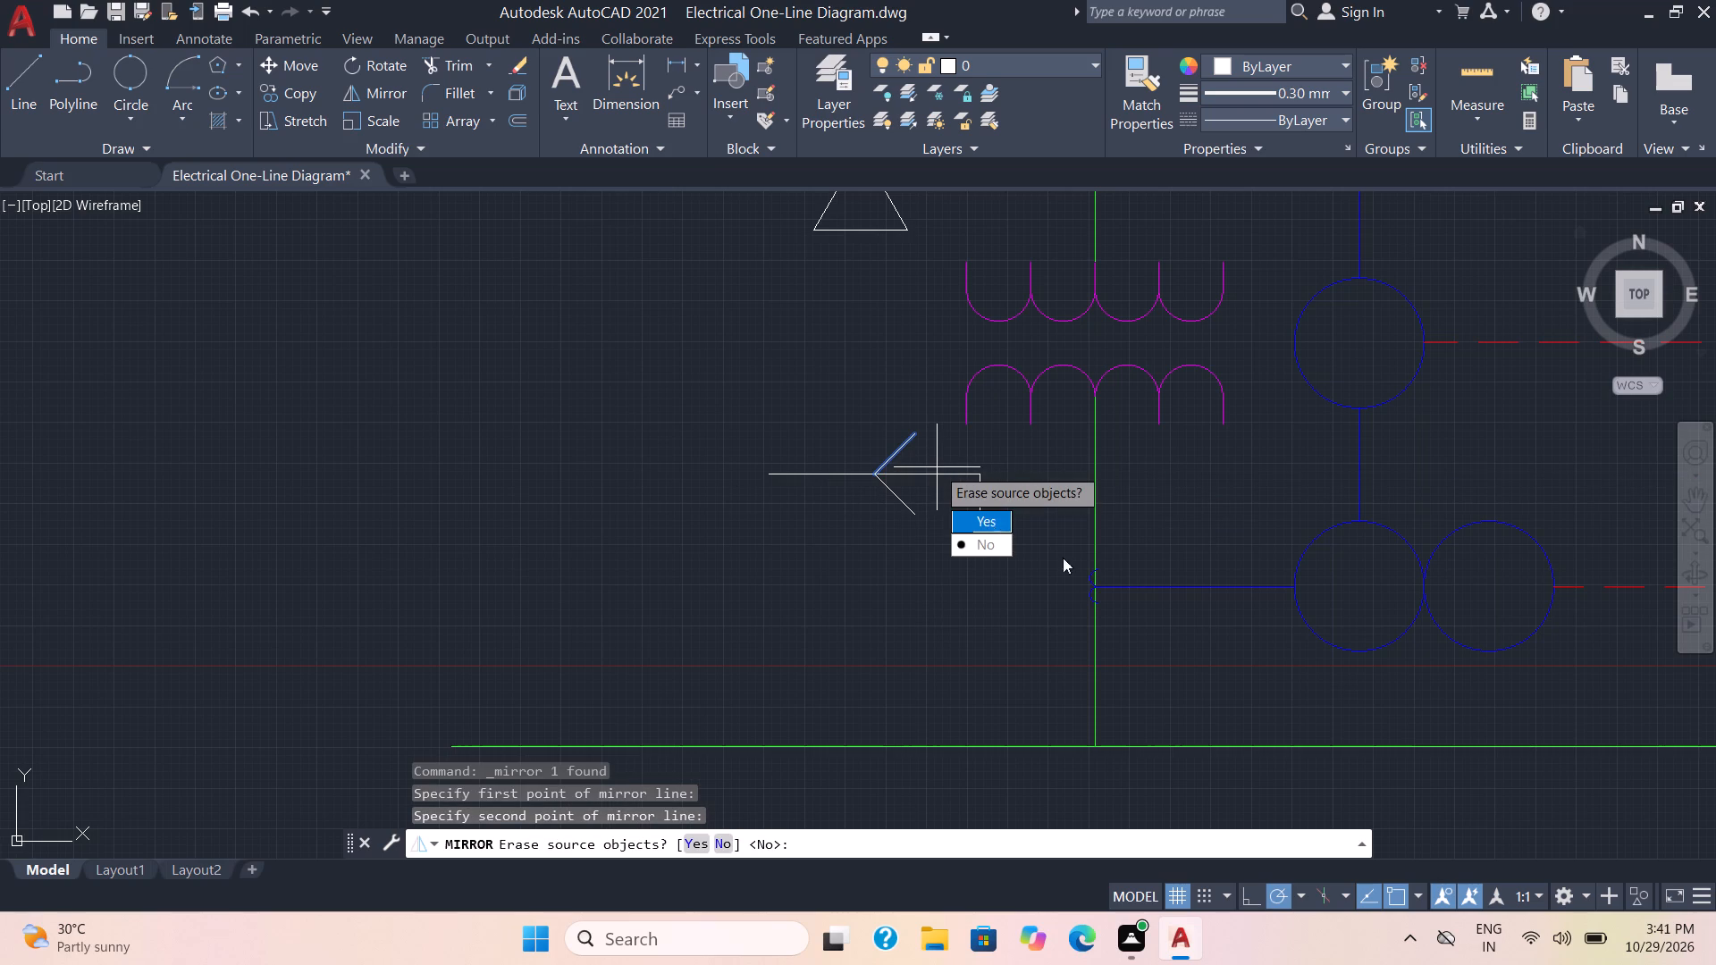
drag(957, 546, 937, 467)
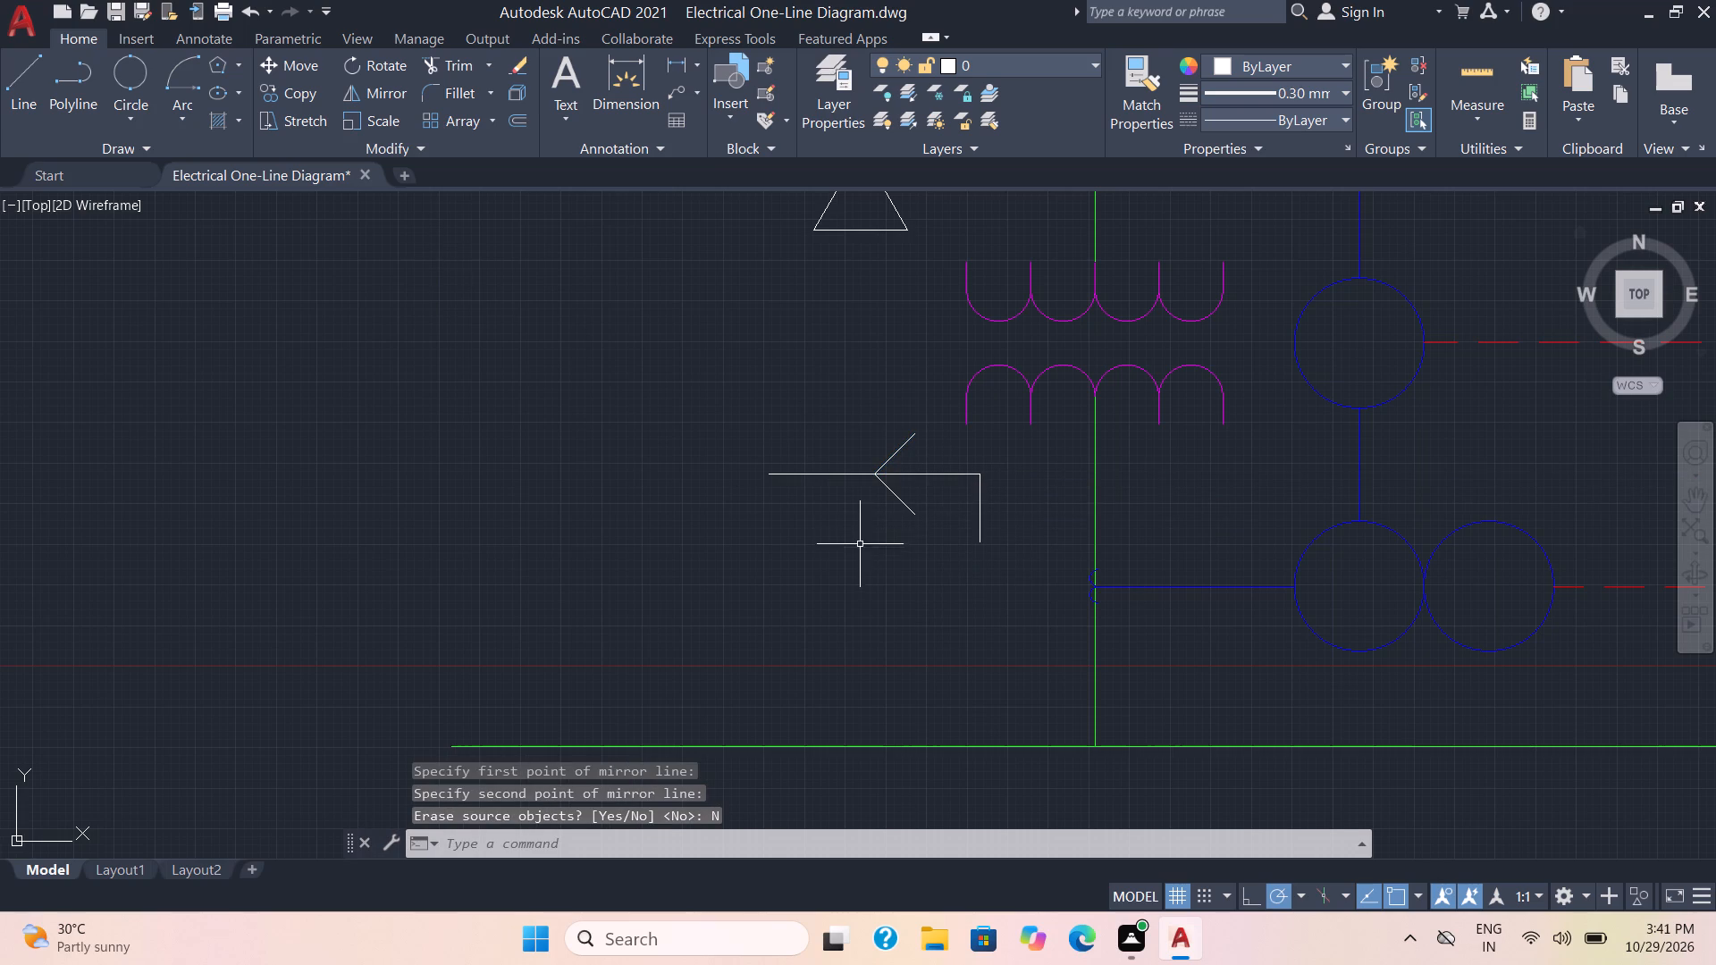
Draw a short horizontal line leftward from the lower end of the 4 mm vertical segment.
click(28, 93)
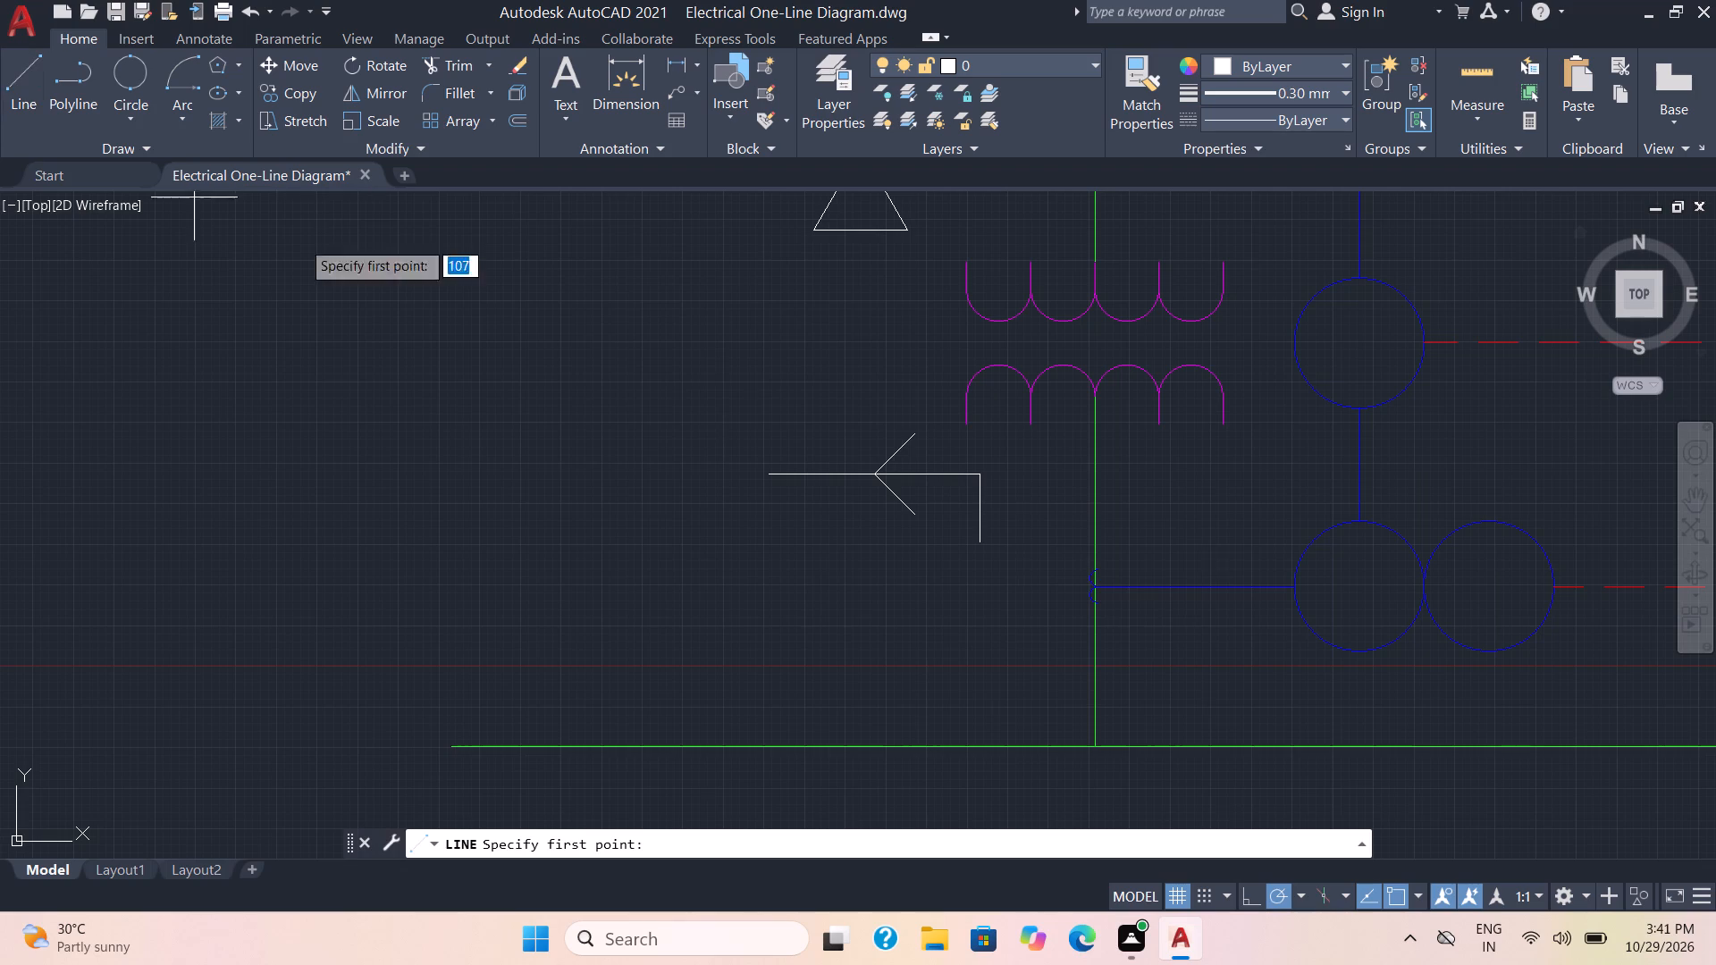
click(976, 544)
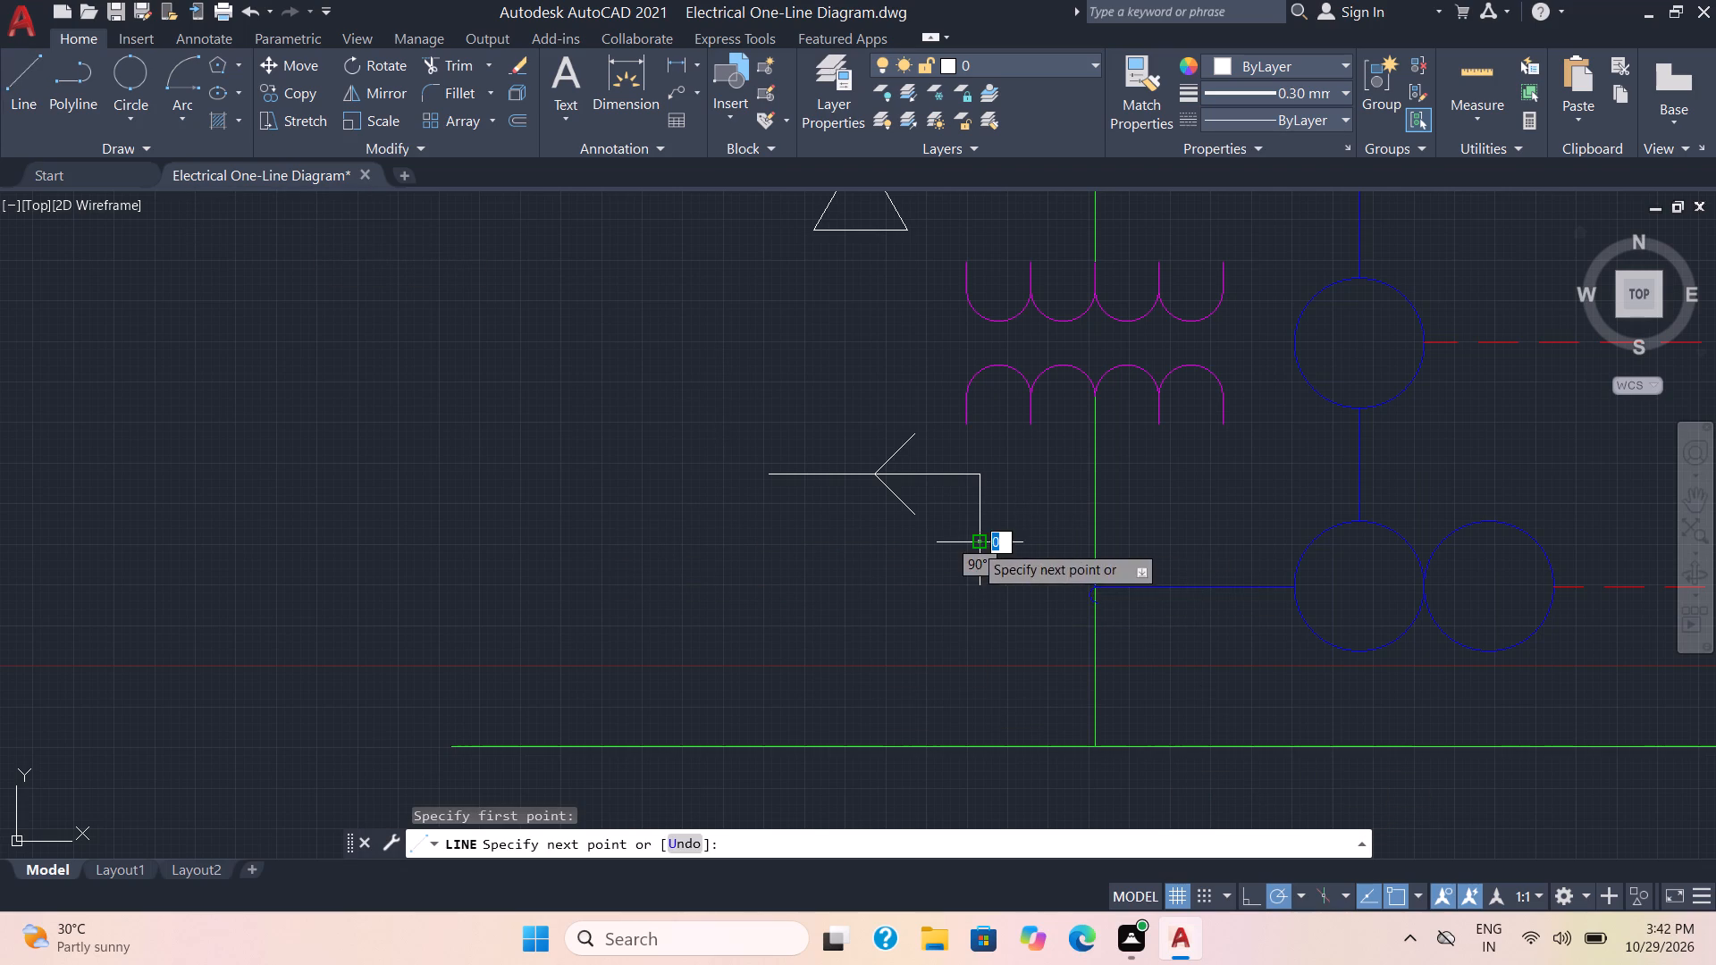
click(949, 547)
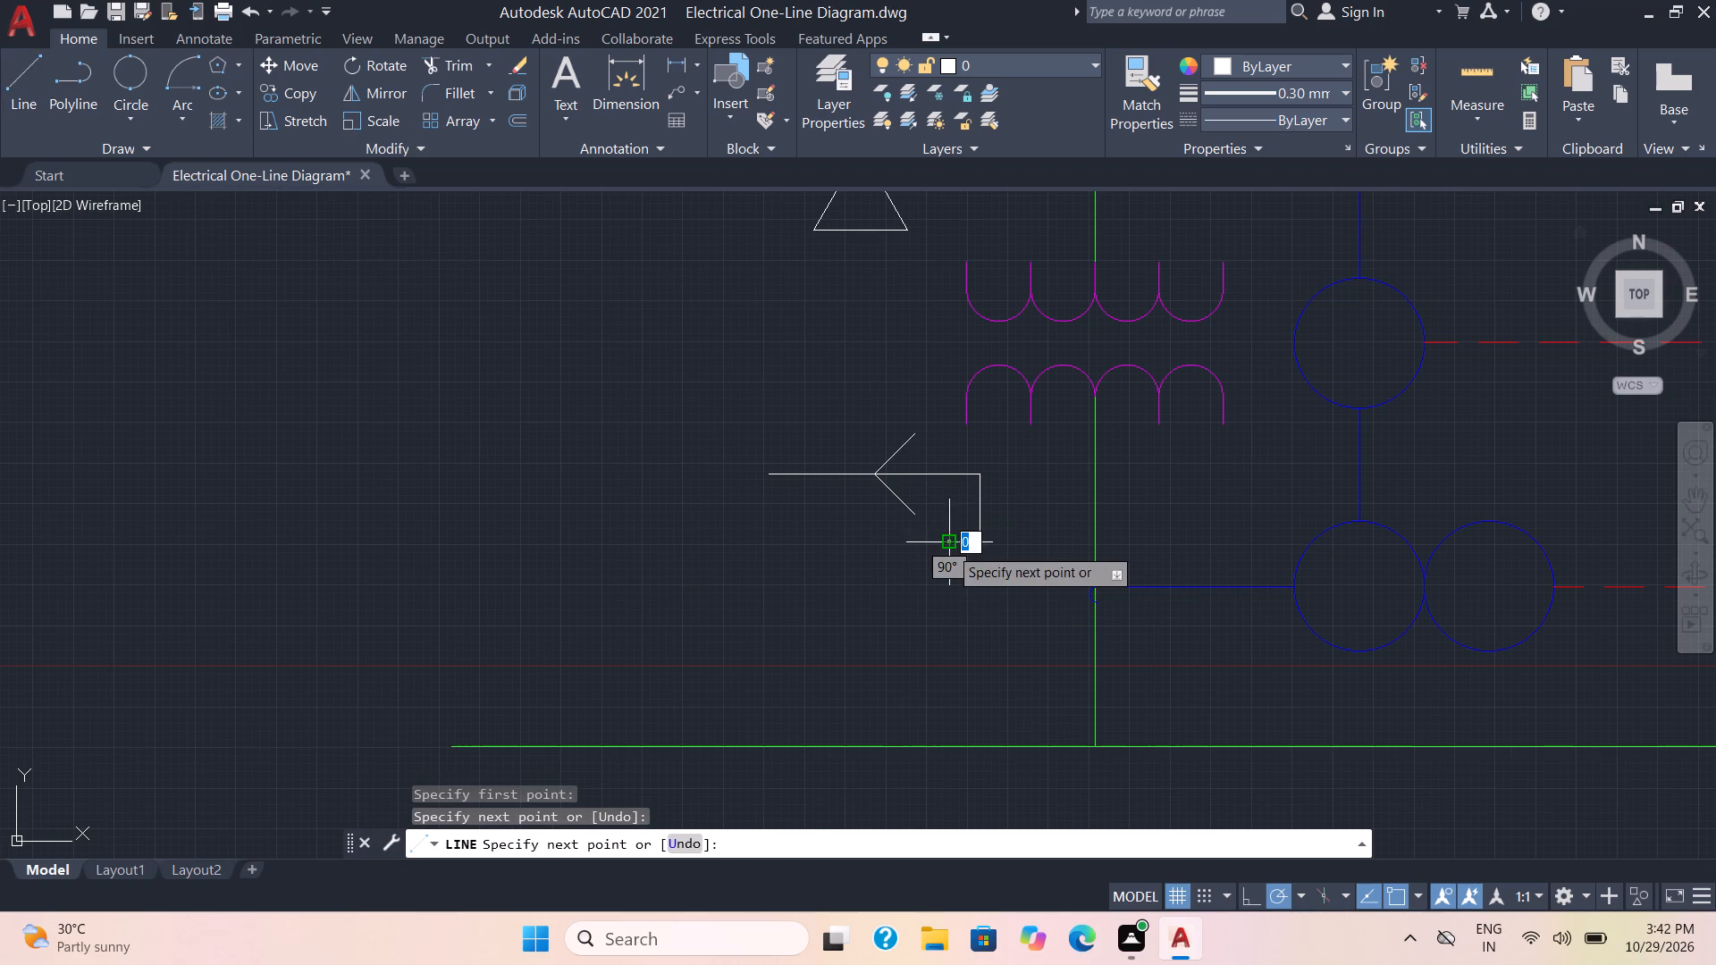
key(space)
Mirror the short horizontal line about the vertical segment, keeping the source, to form a ground bar centred below it.
click(965, 575)
click(956, 541)
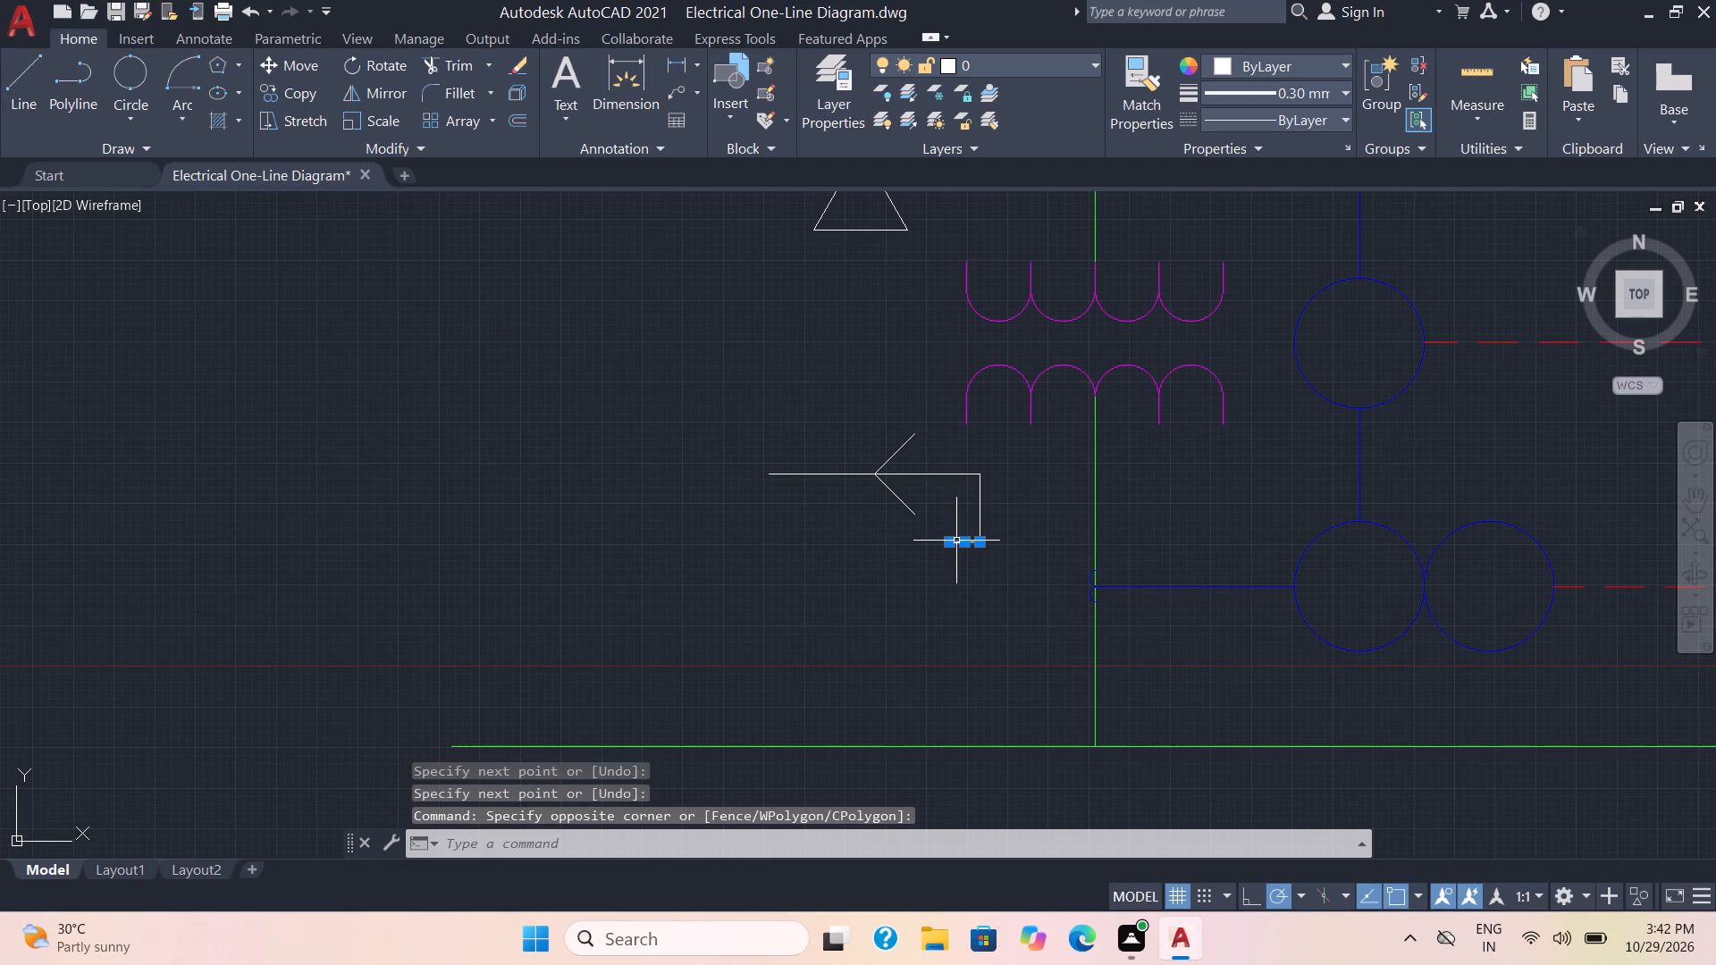
click(360, 90)
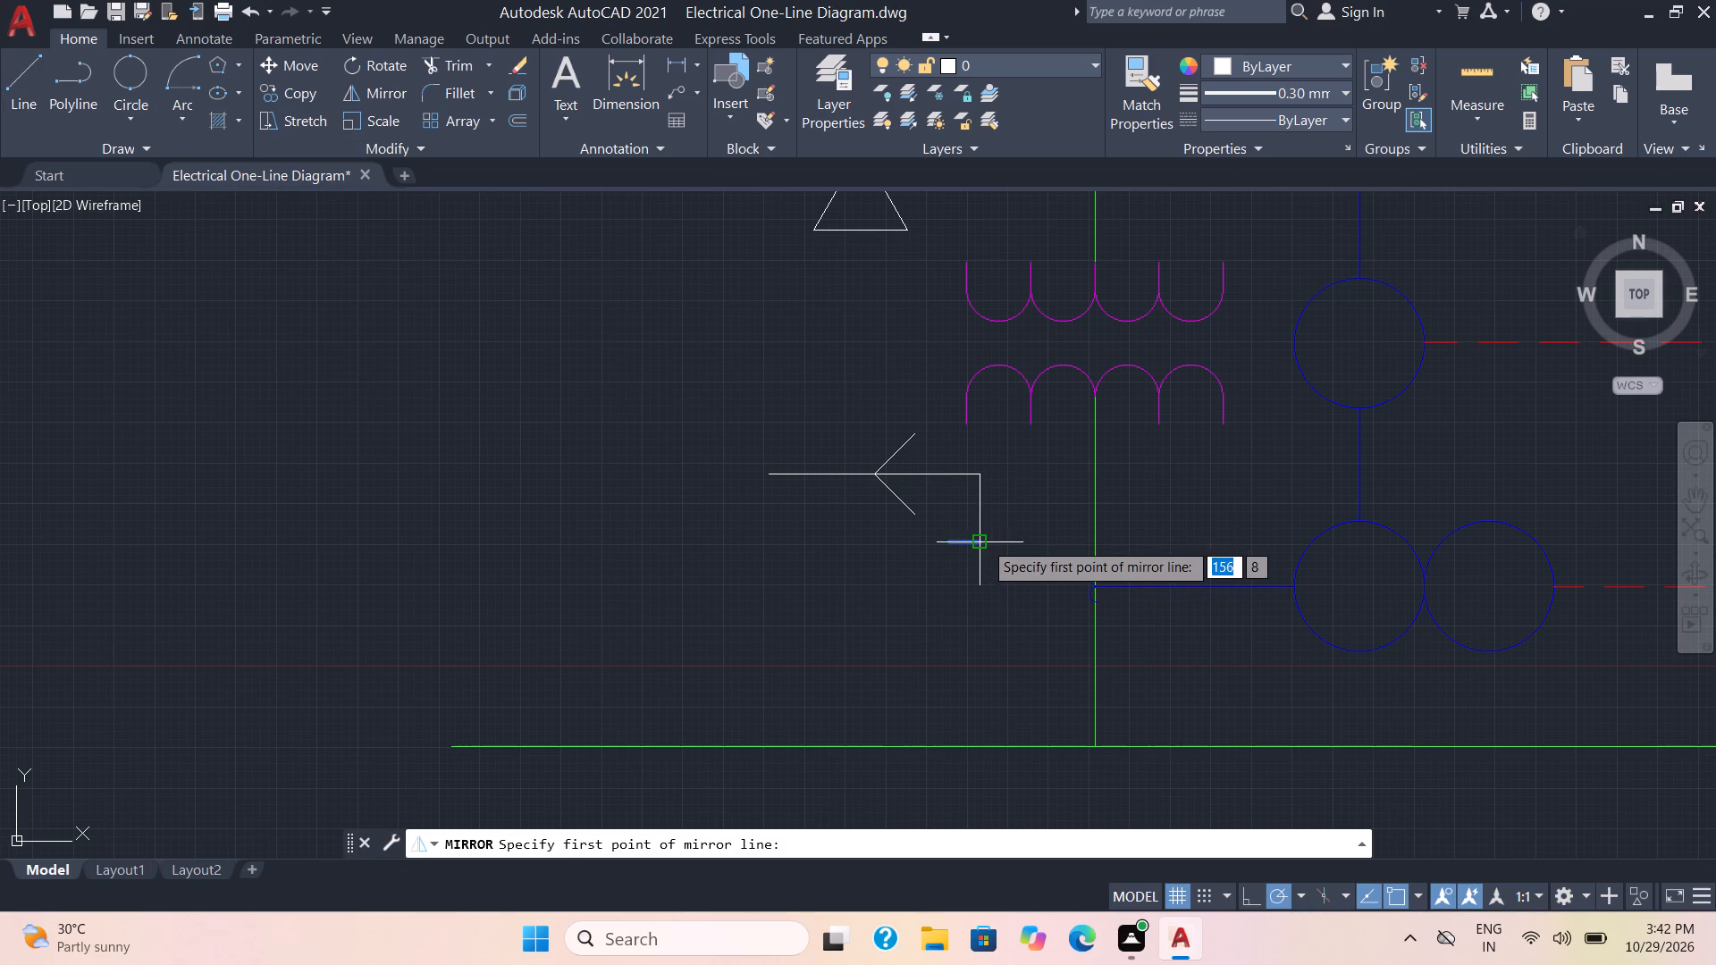
click(980, 535)
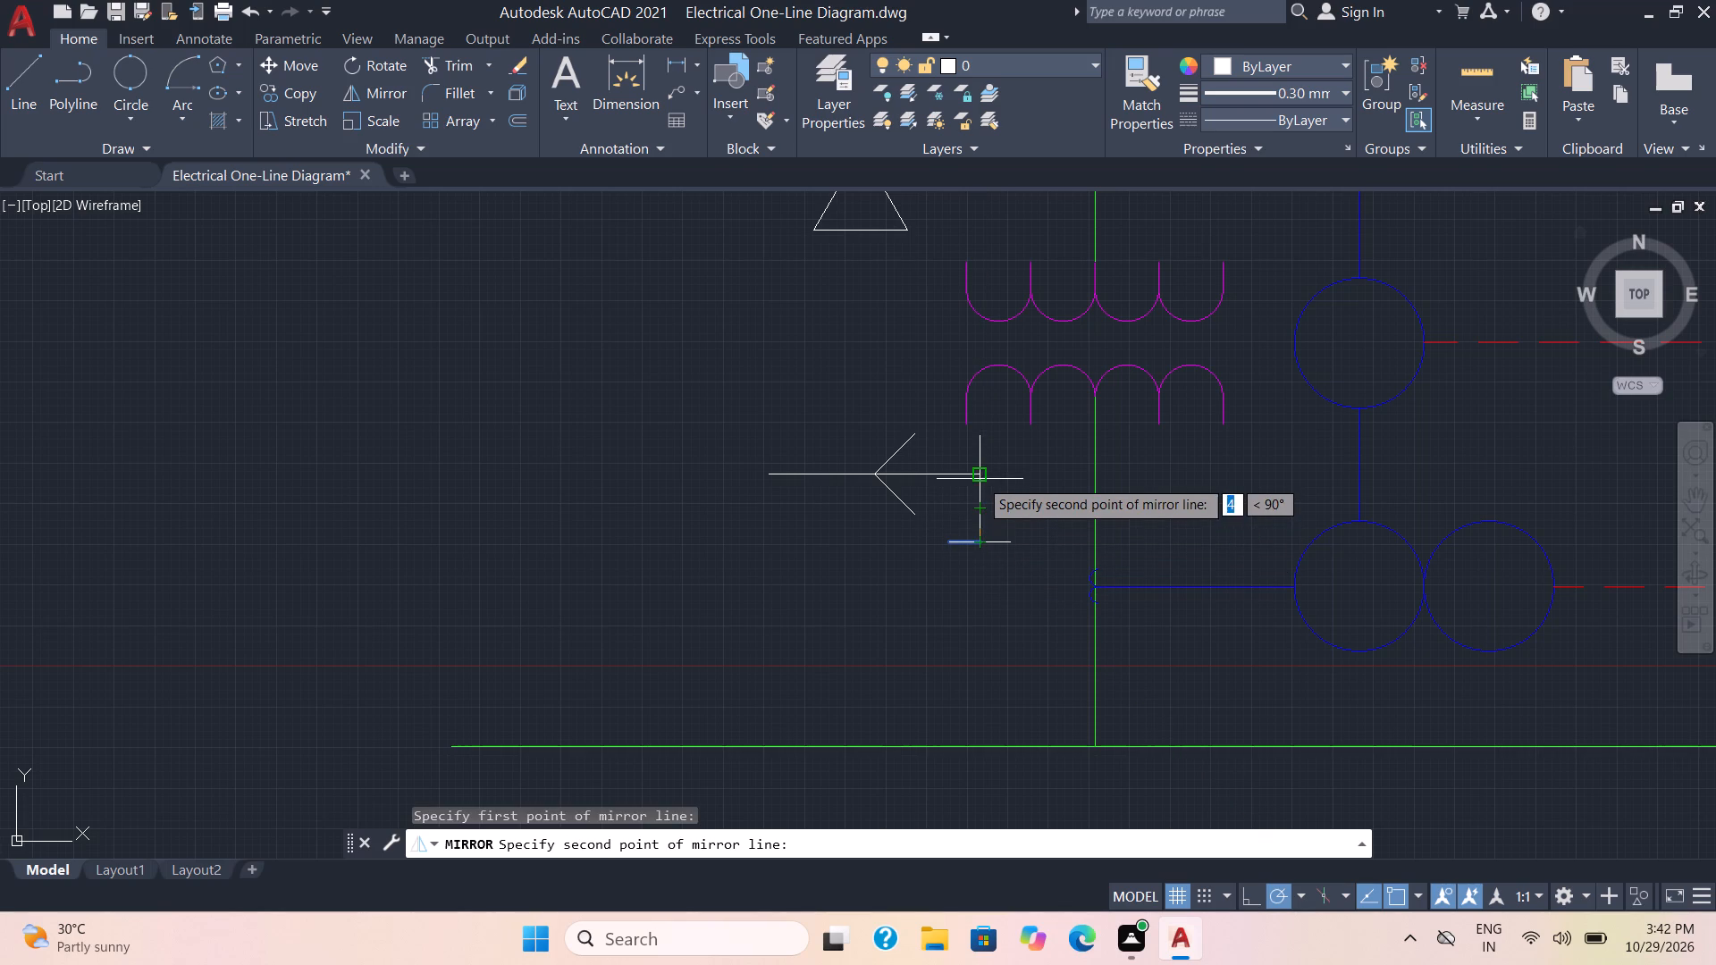
click(977, 448)
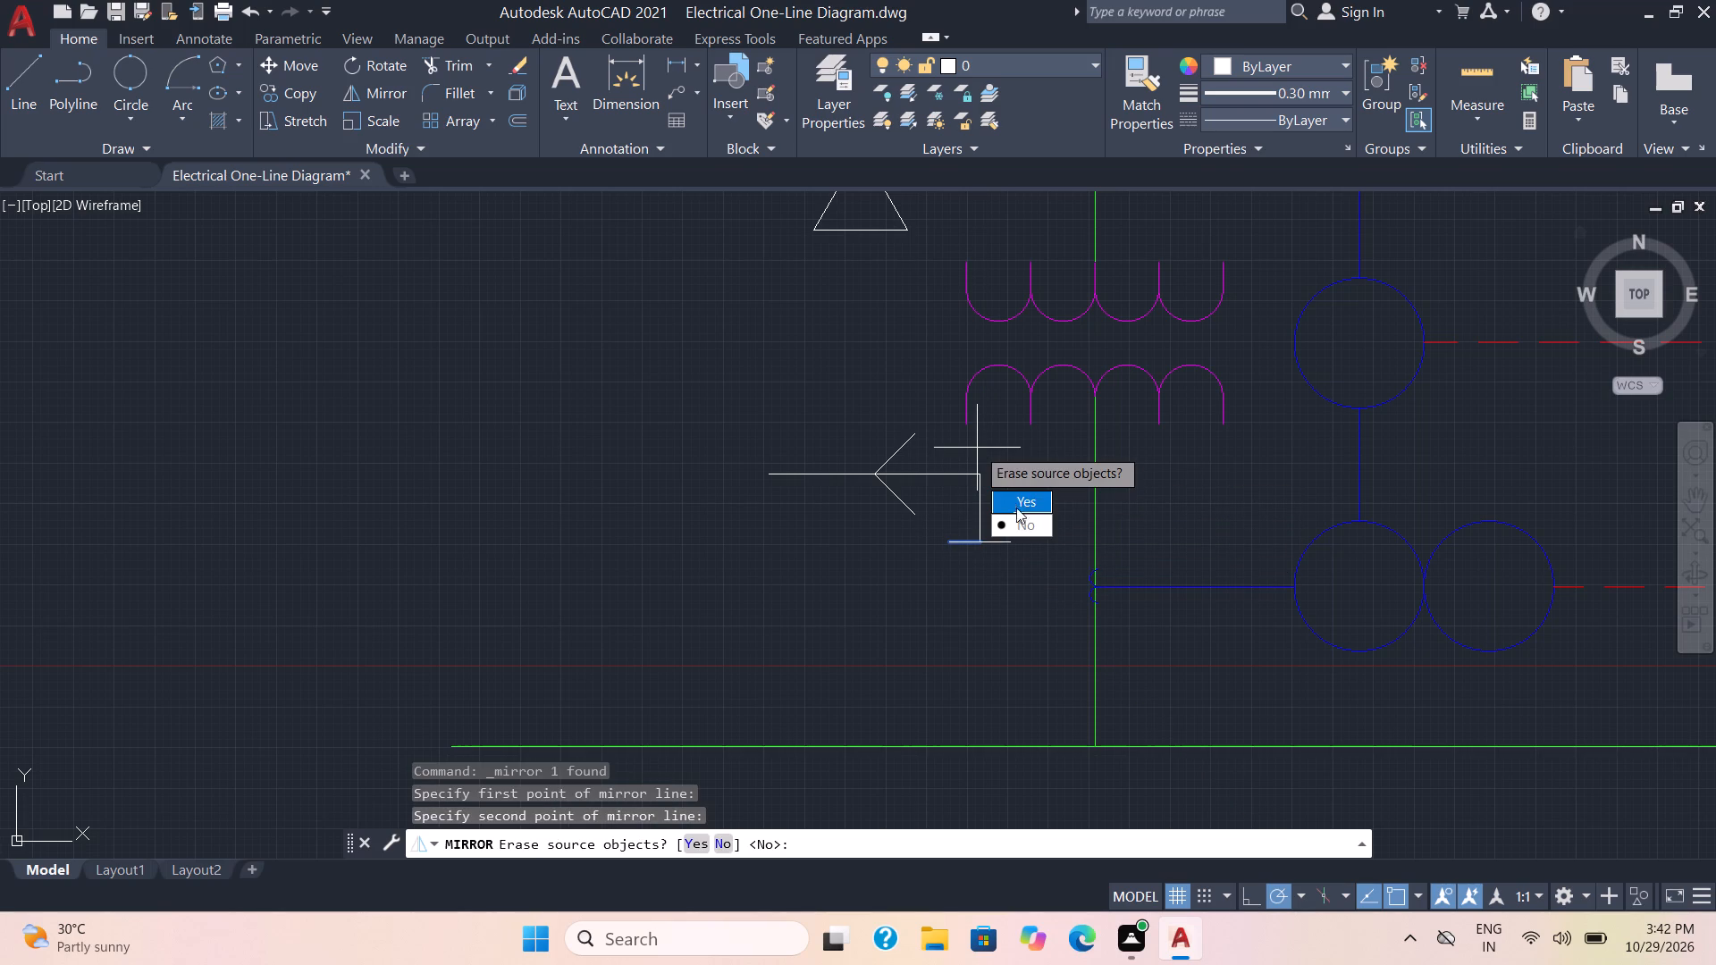
drag(1029, 528, 977, 449)
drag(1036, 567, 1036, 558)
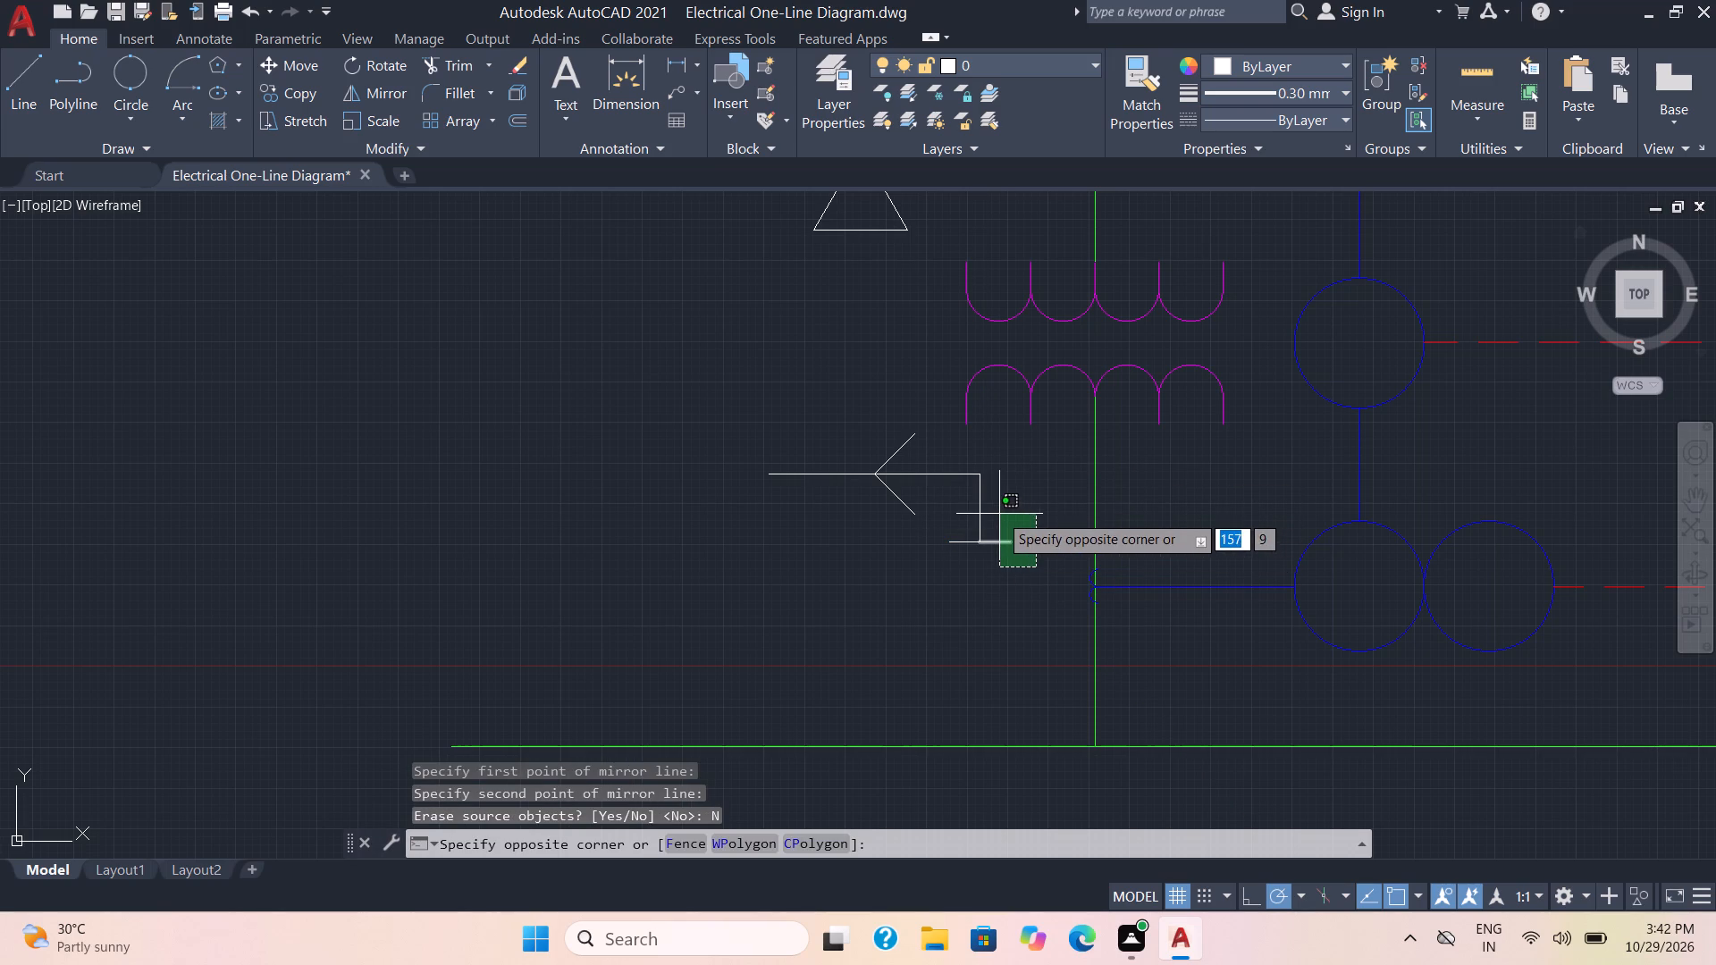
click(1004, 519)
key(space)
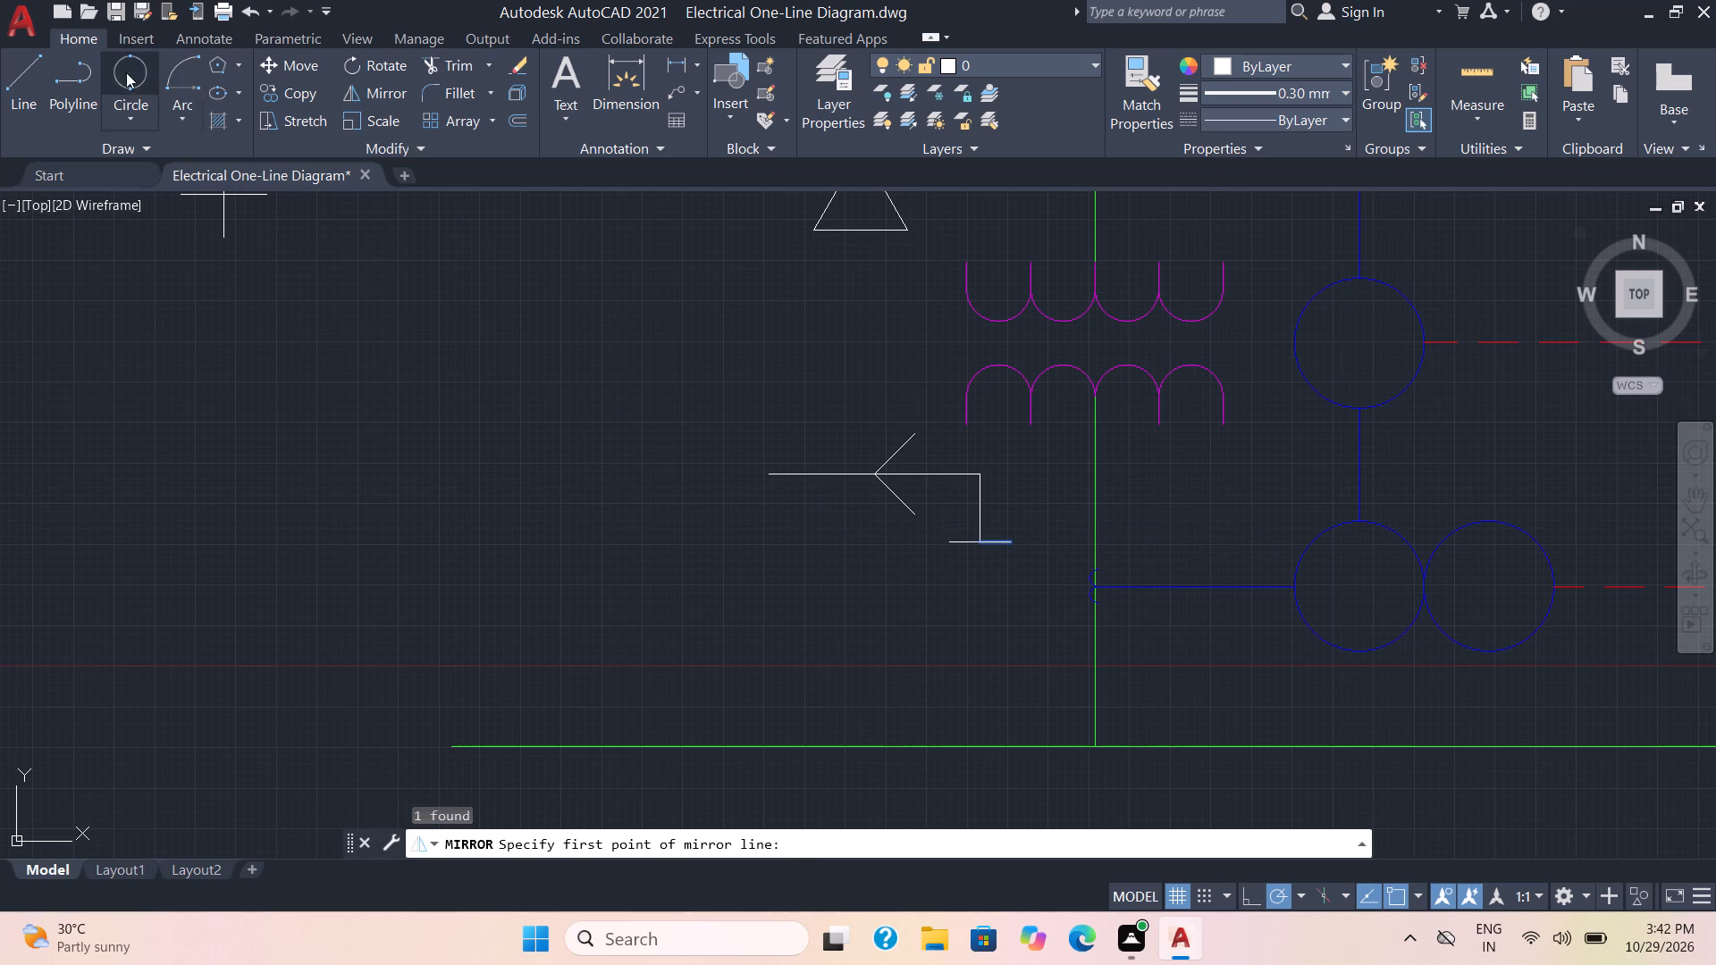
Draw a rectangle about 4 mm wide and 5 mm high around the ground bar, starting about 1 mm above its left end.
click(234, 64)
click(231, 103)
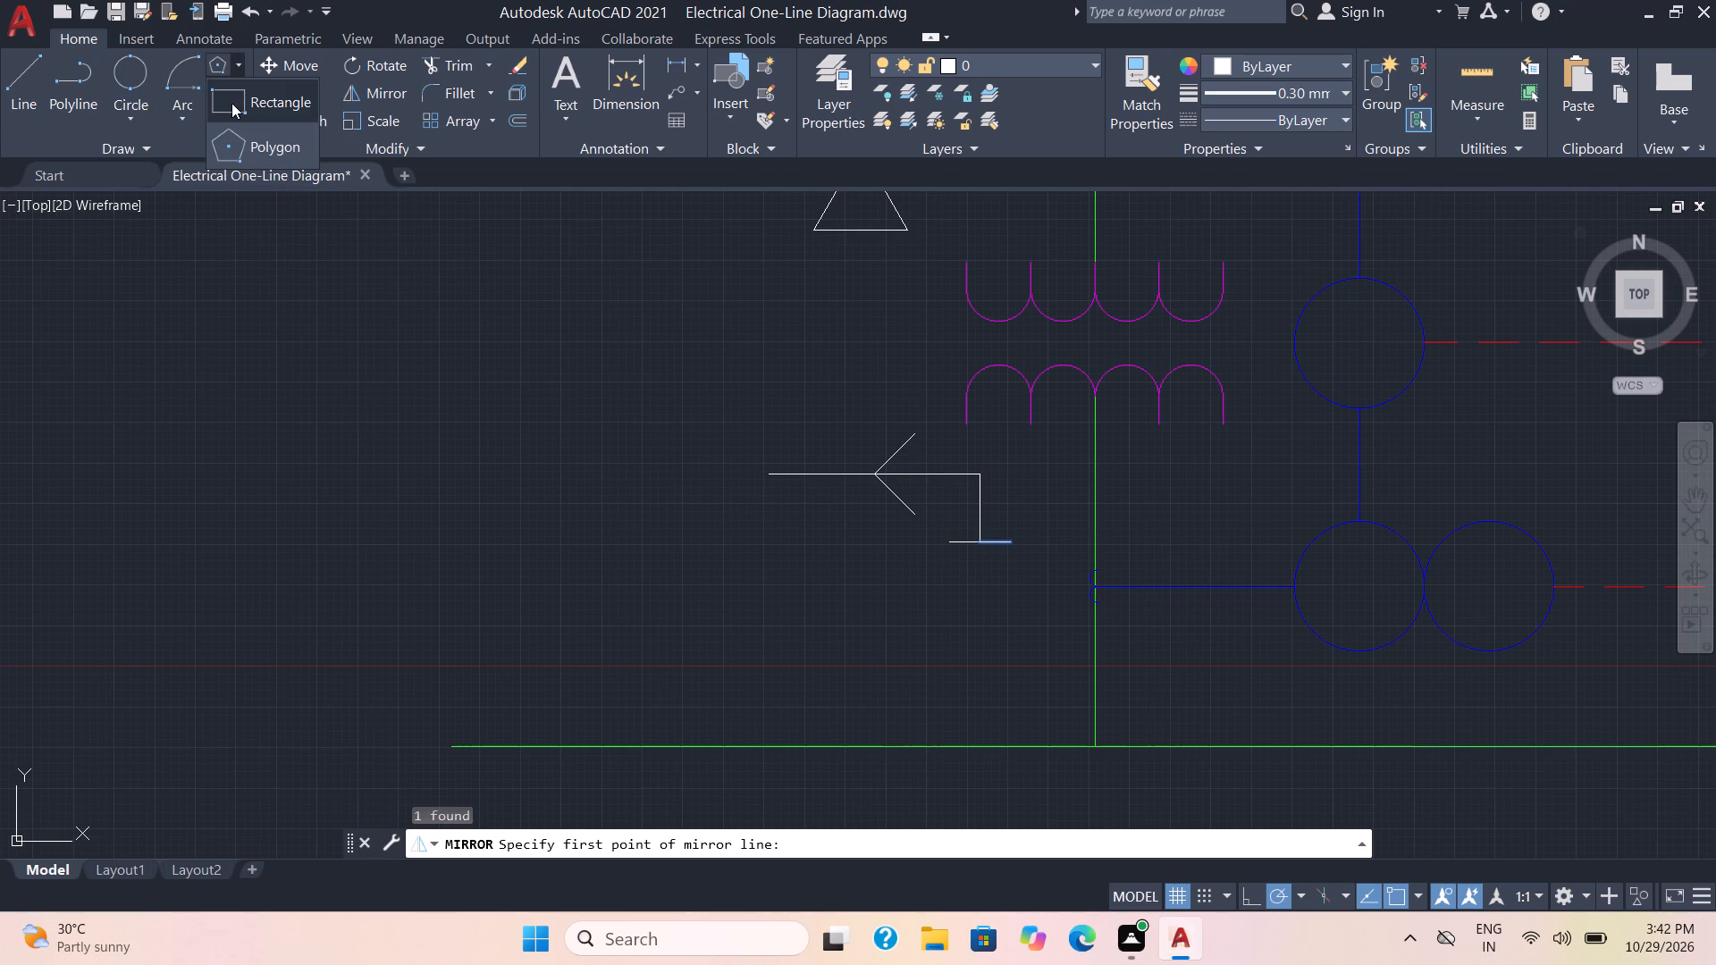
click(948, 520)
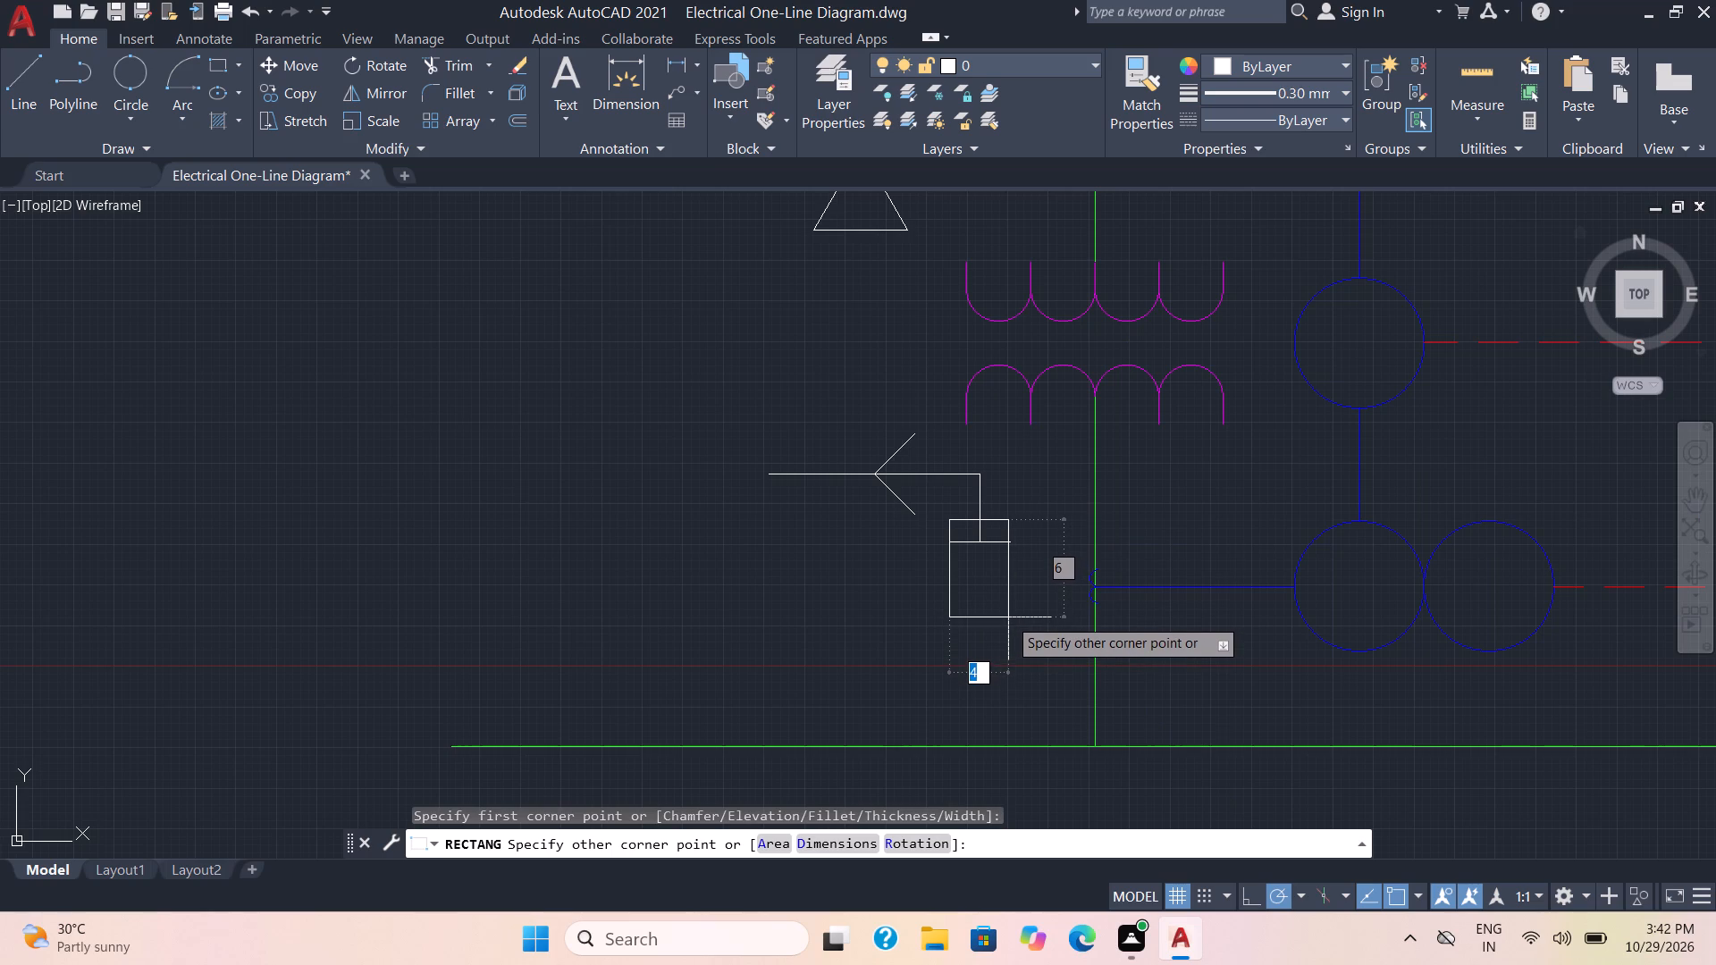
scroll(1010, 620, up, 2)
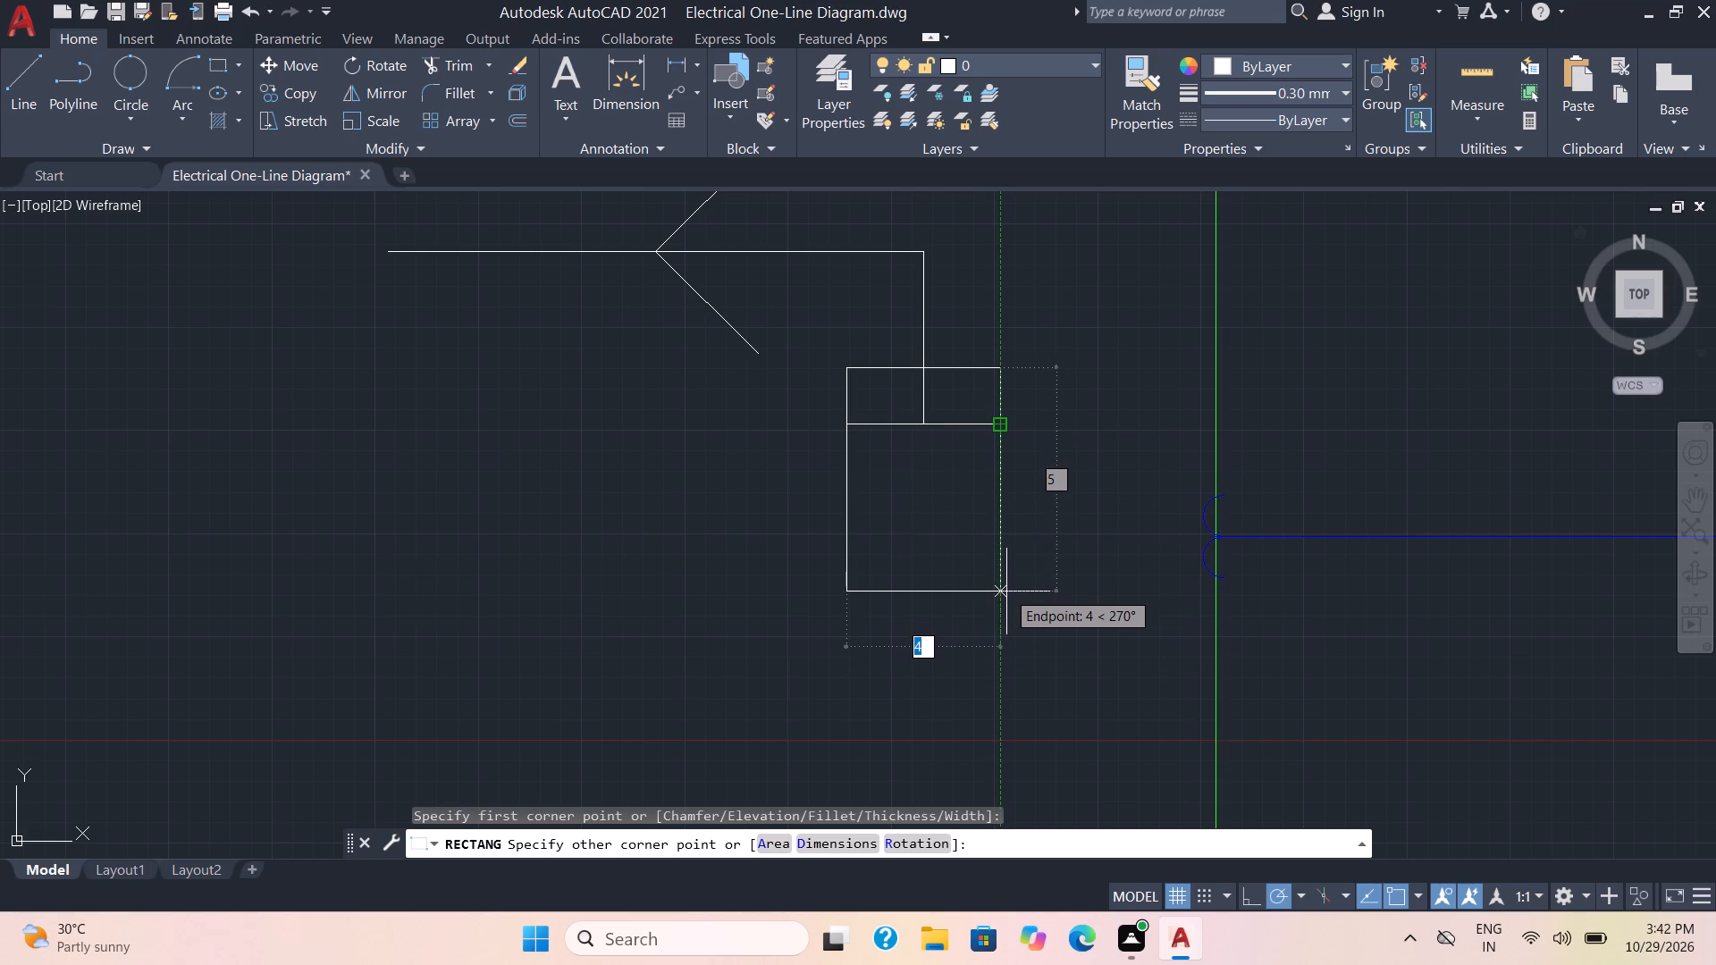
click(1006, 594)
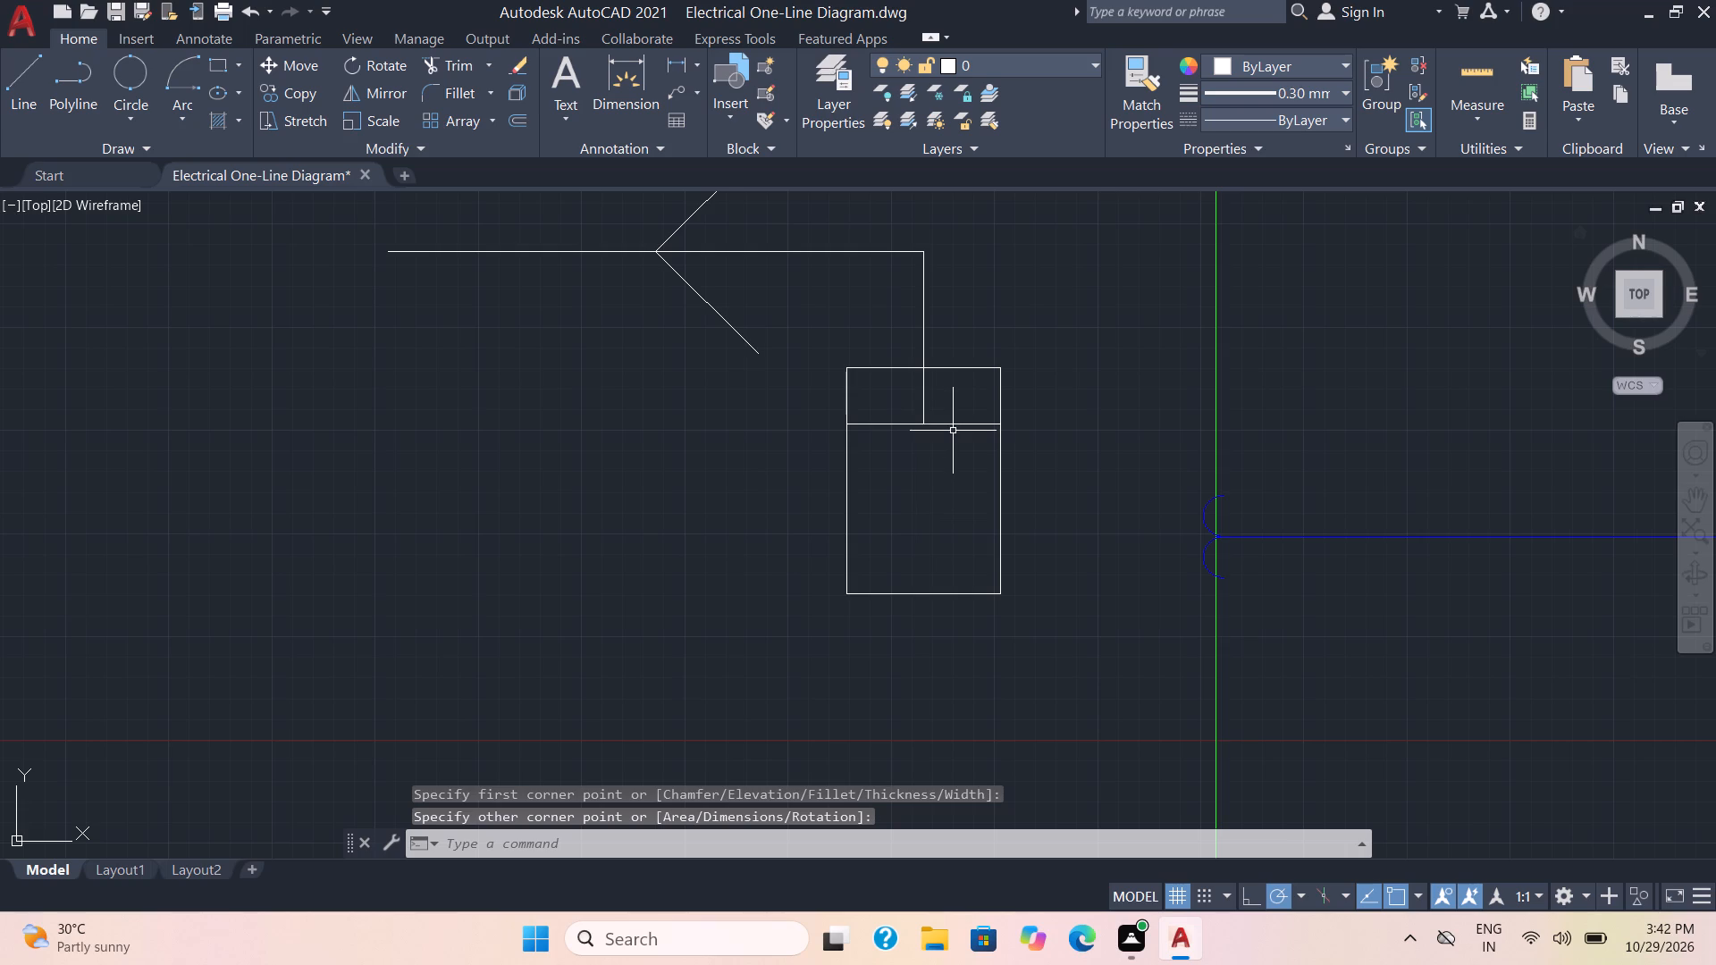
Offset the right half of the ground bar downward twice inside the rectangle at 1 mm spacing.
click(967, 456)
click(950, 416)
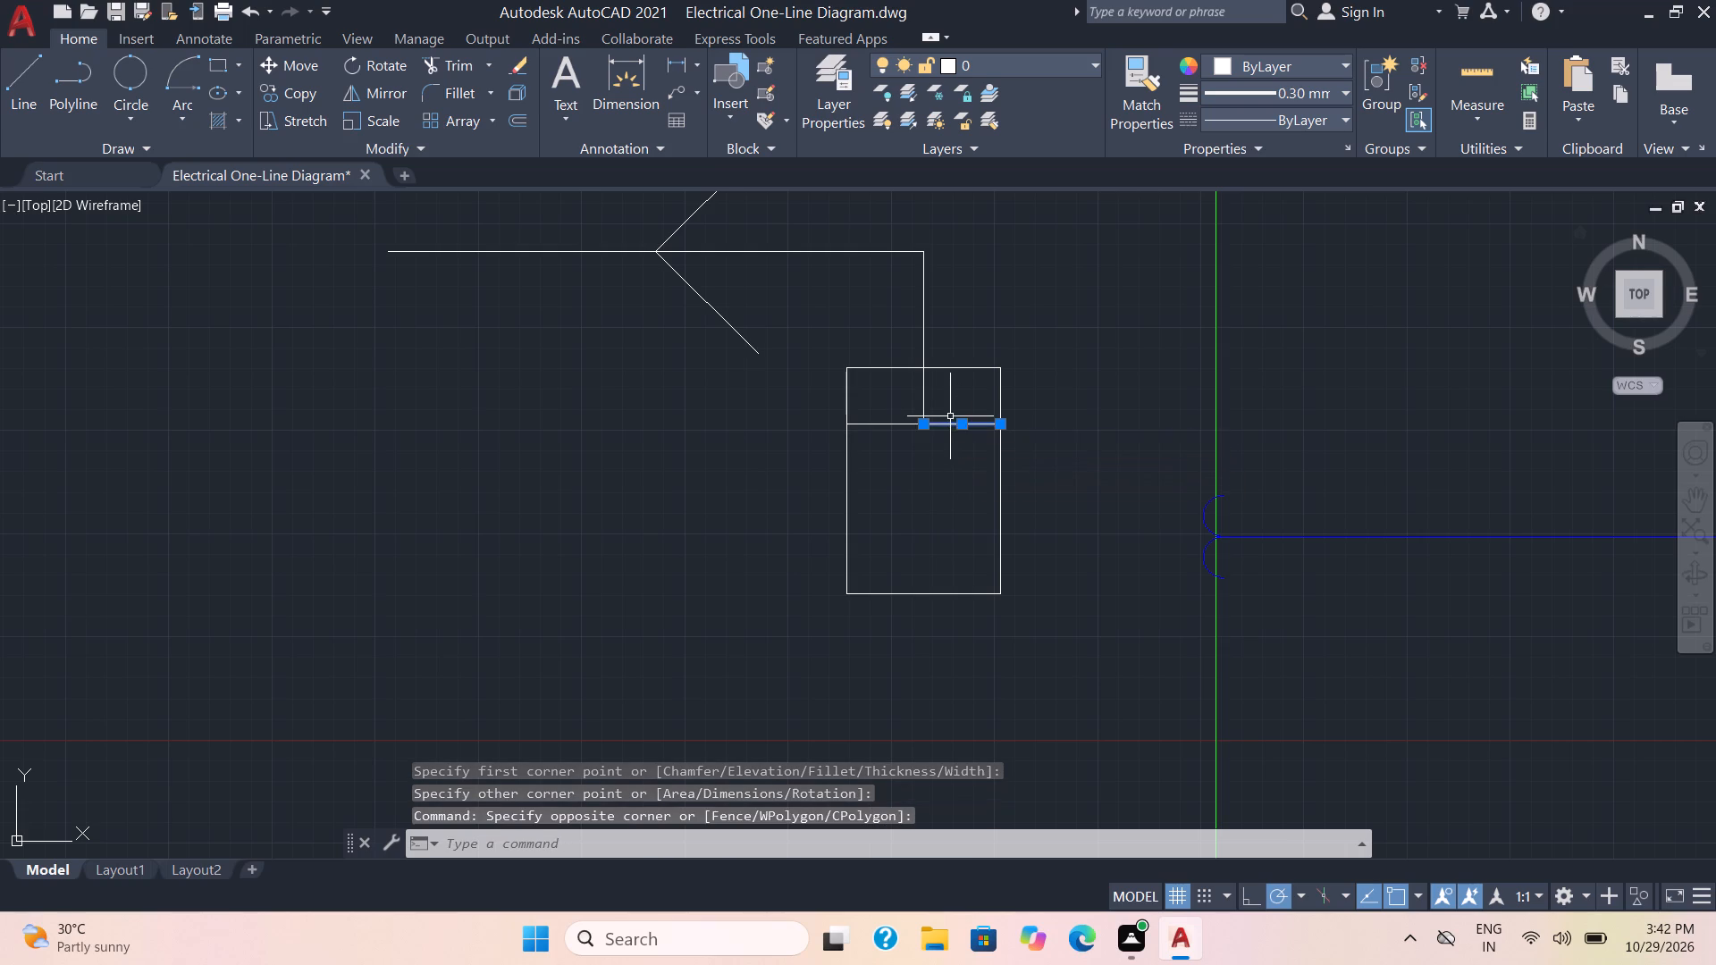
click(894, 422)
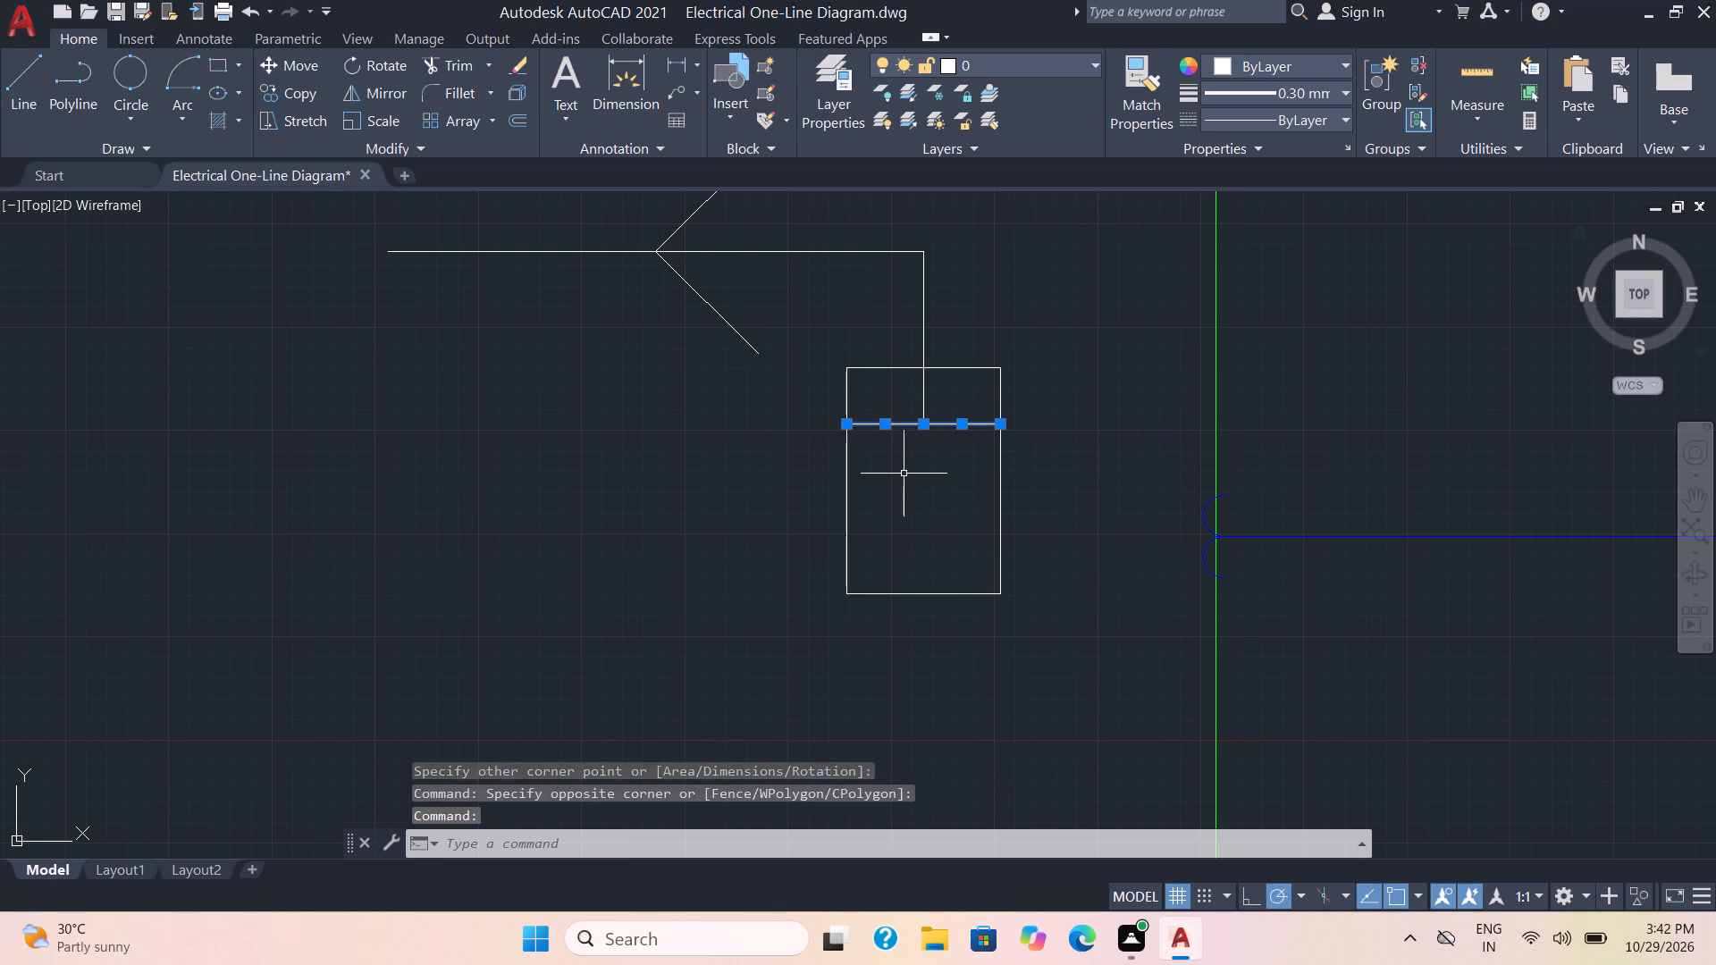
key(o)
key(Return)
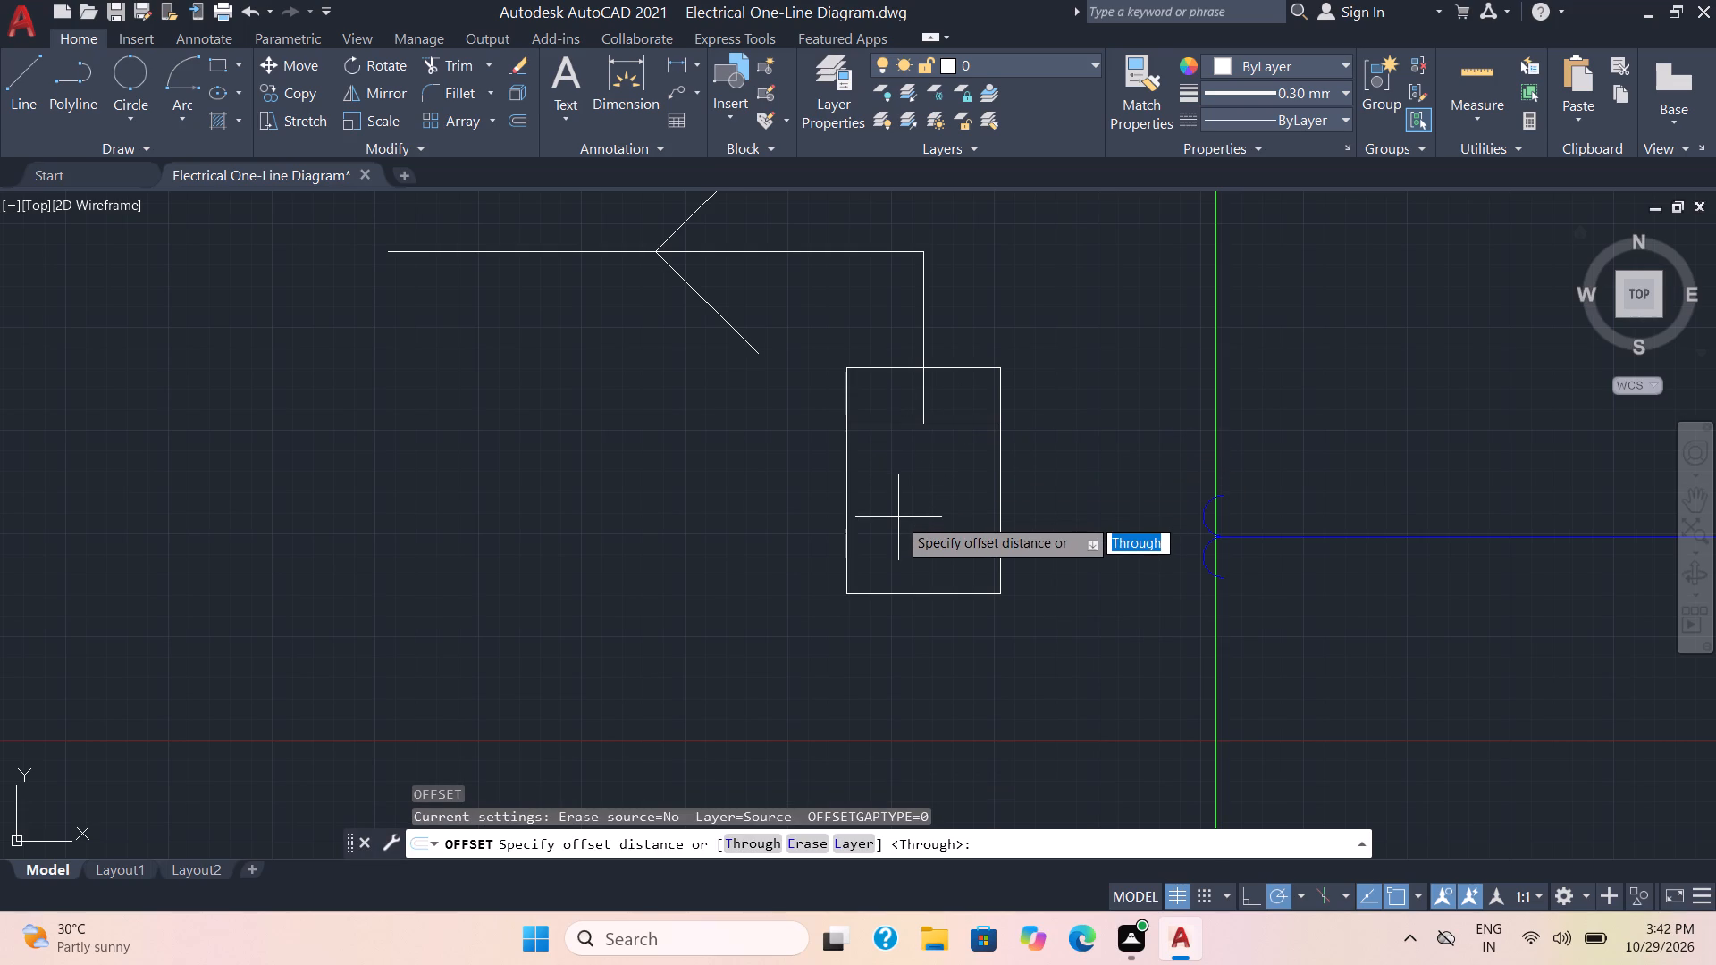
key(1)
key(Return)
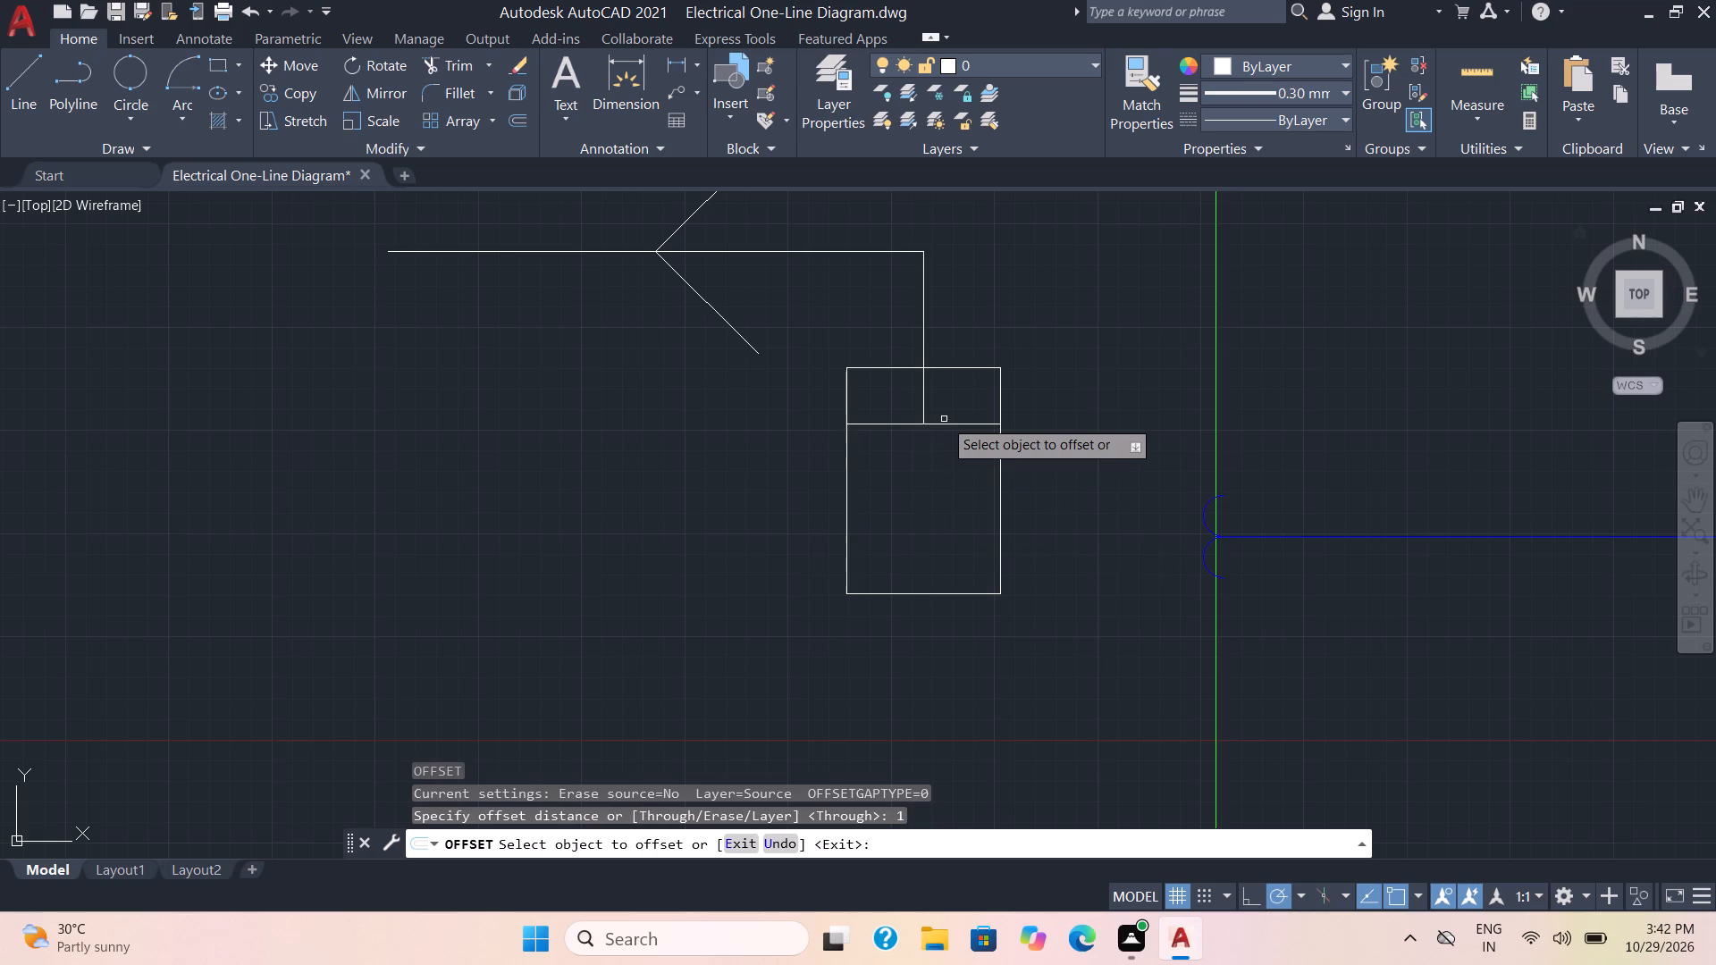
click(946, 424)
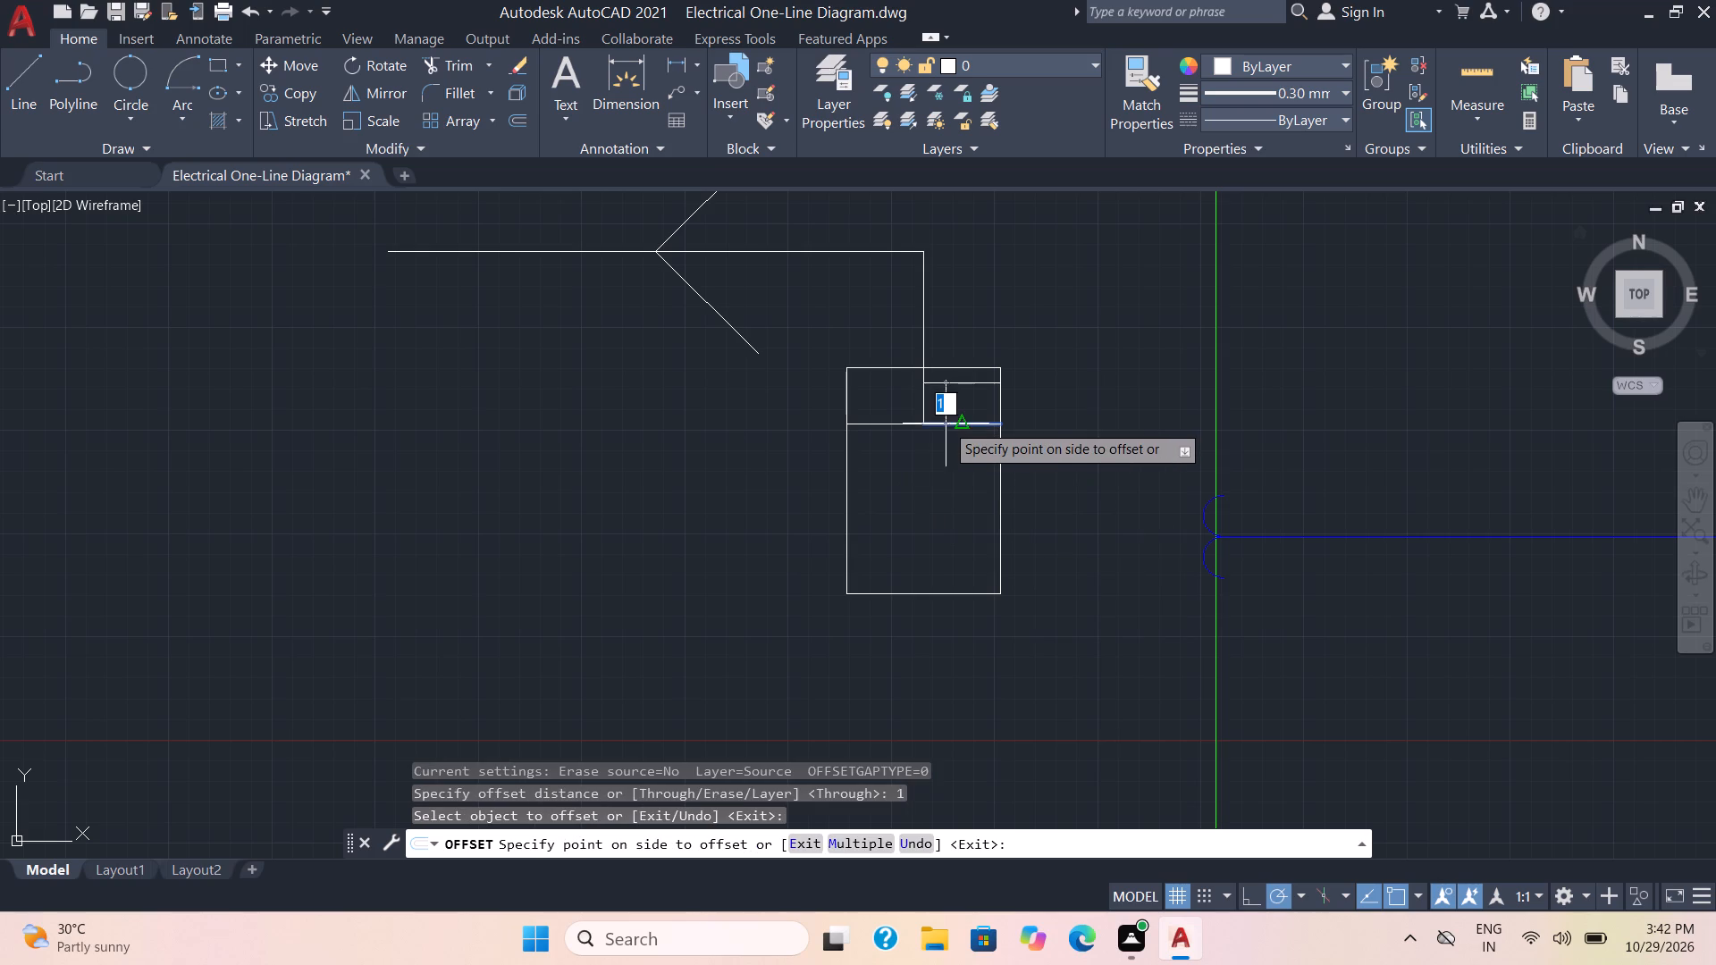
click(942, 466)
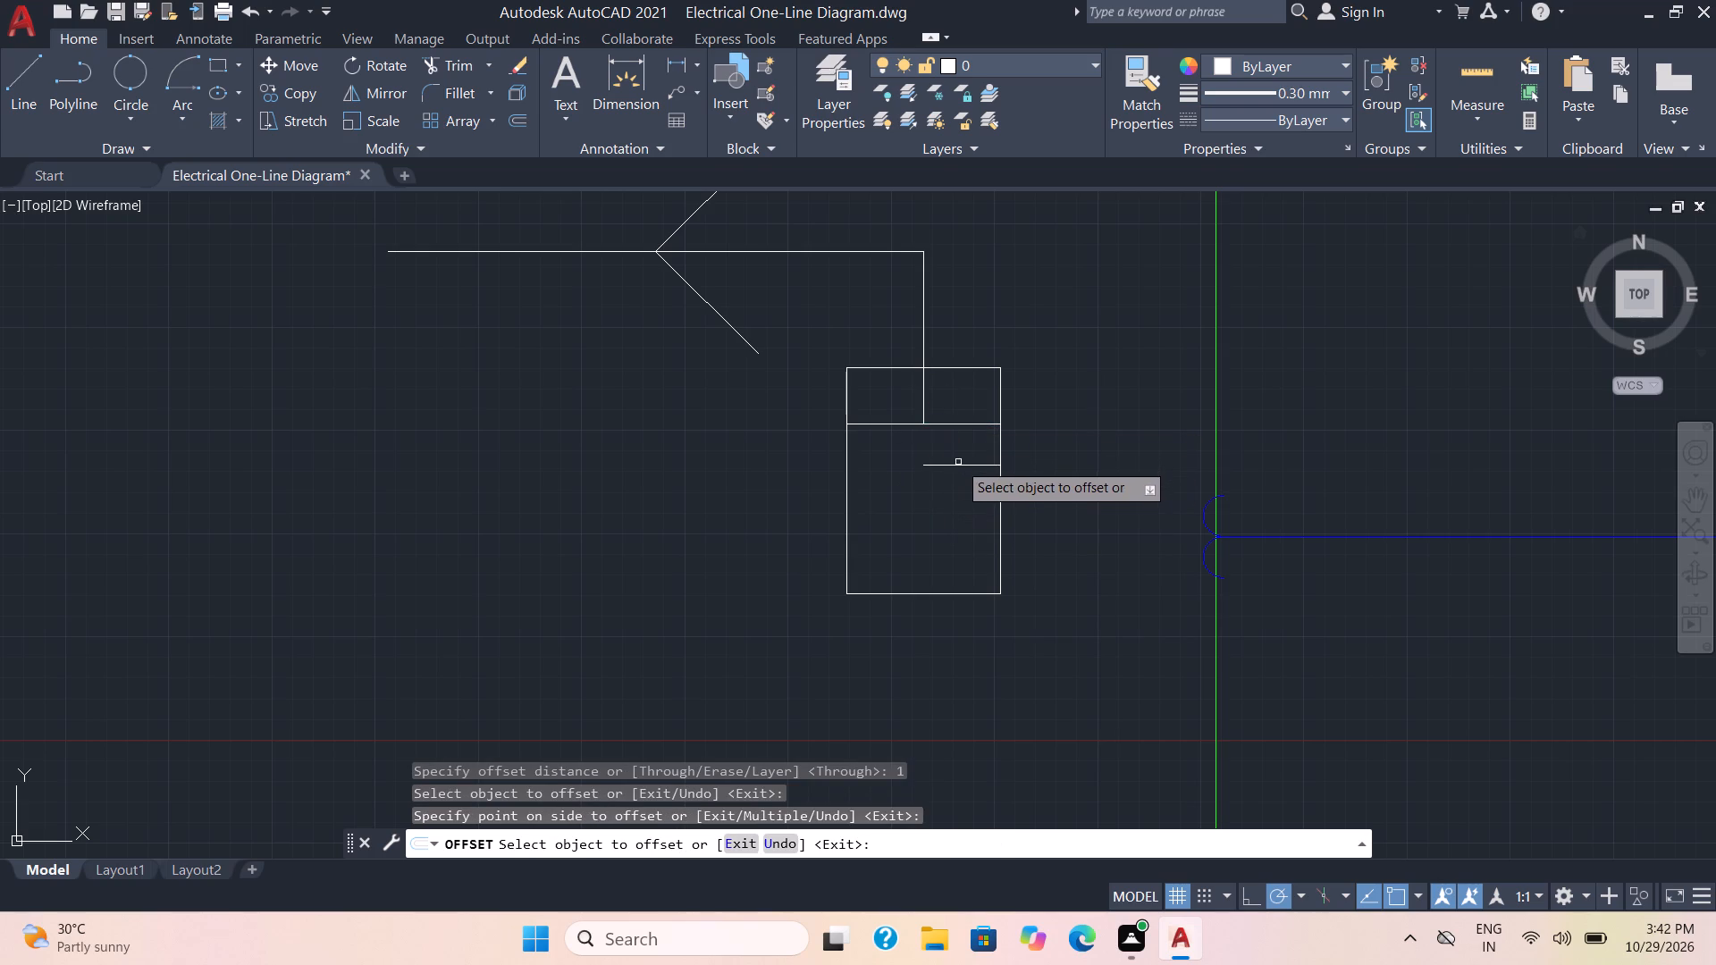
click(958, 465)
click(962, 501)
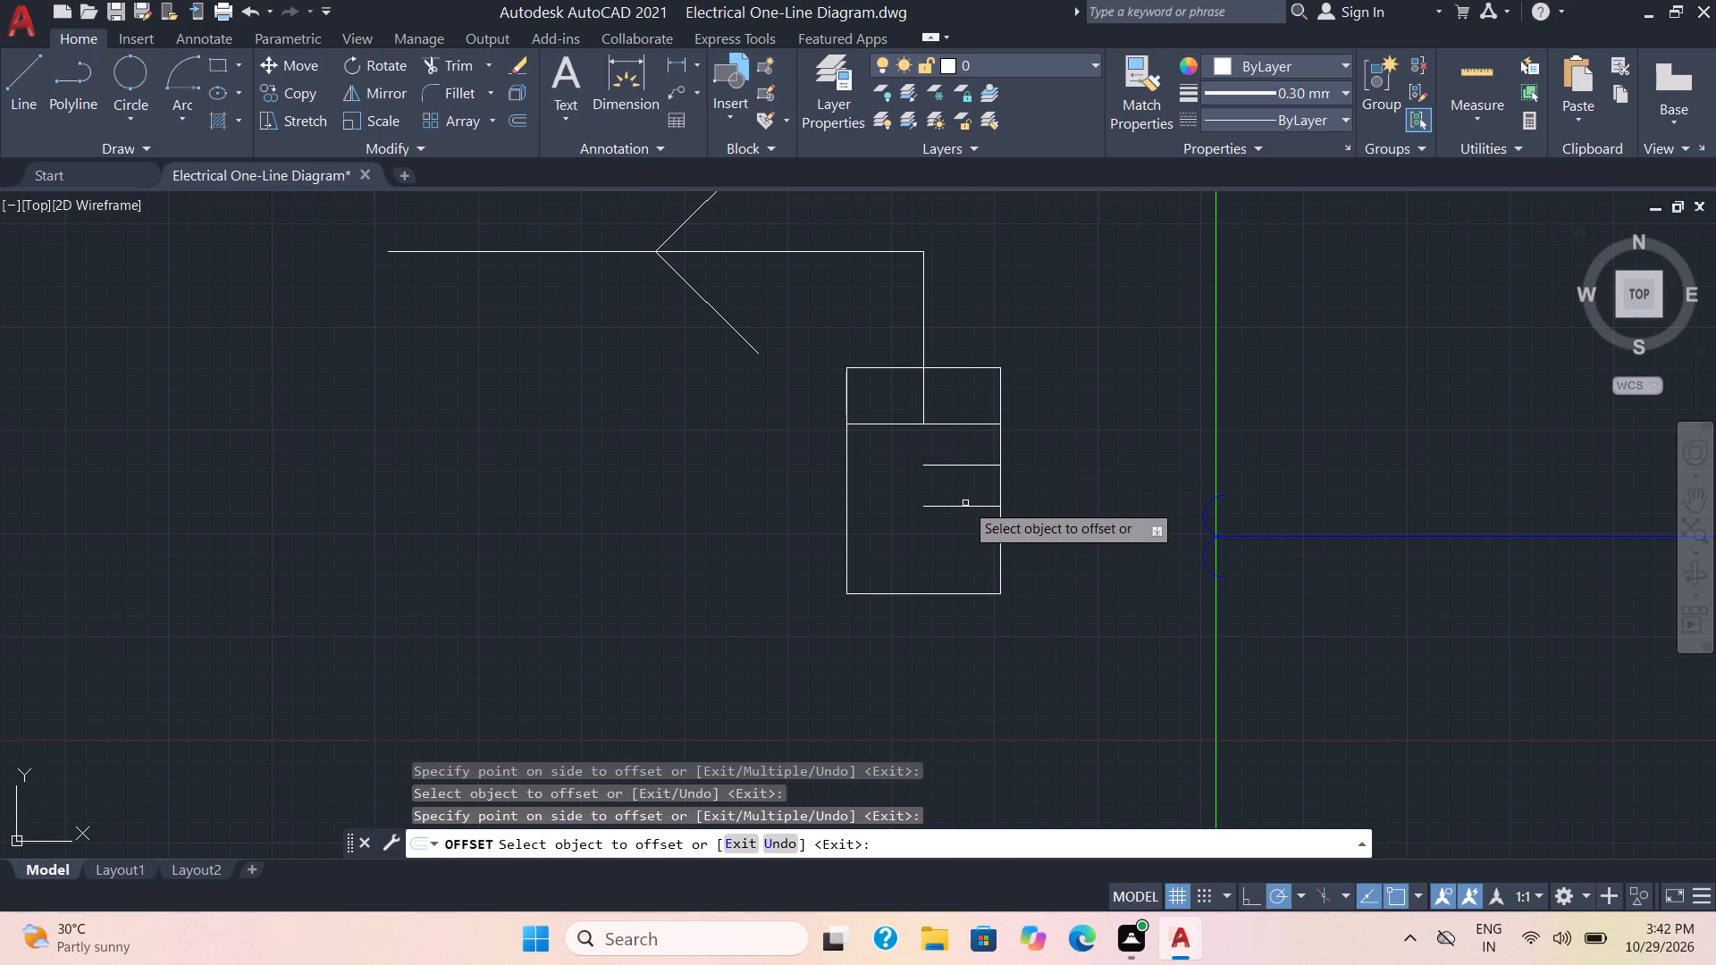
key(space)
Extend the two offset half-bars to the rectangle's left edge.
click(458, 71)
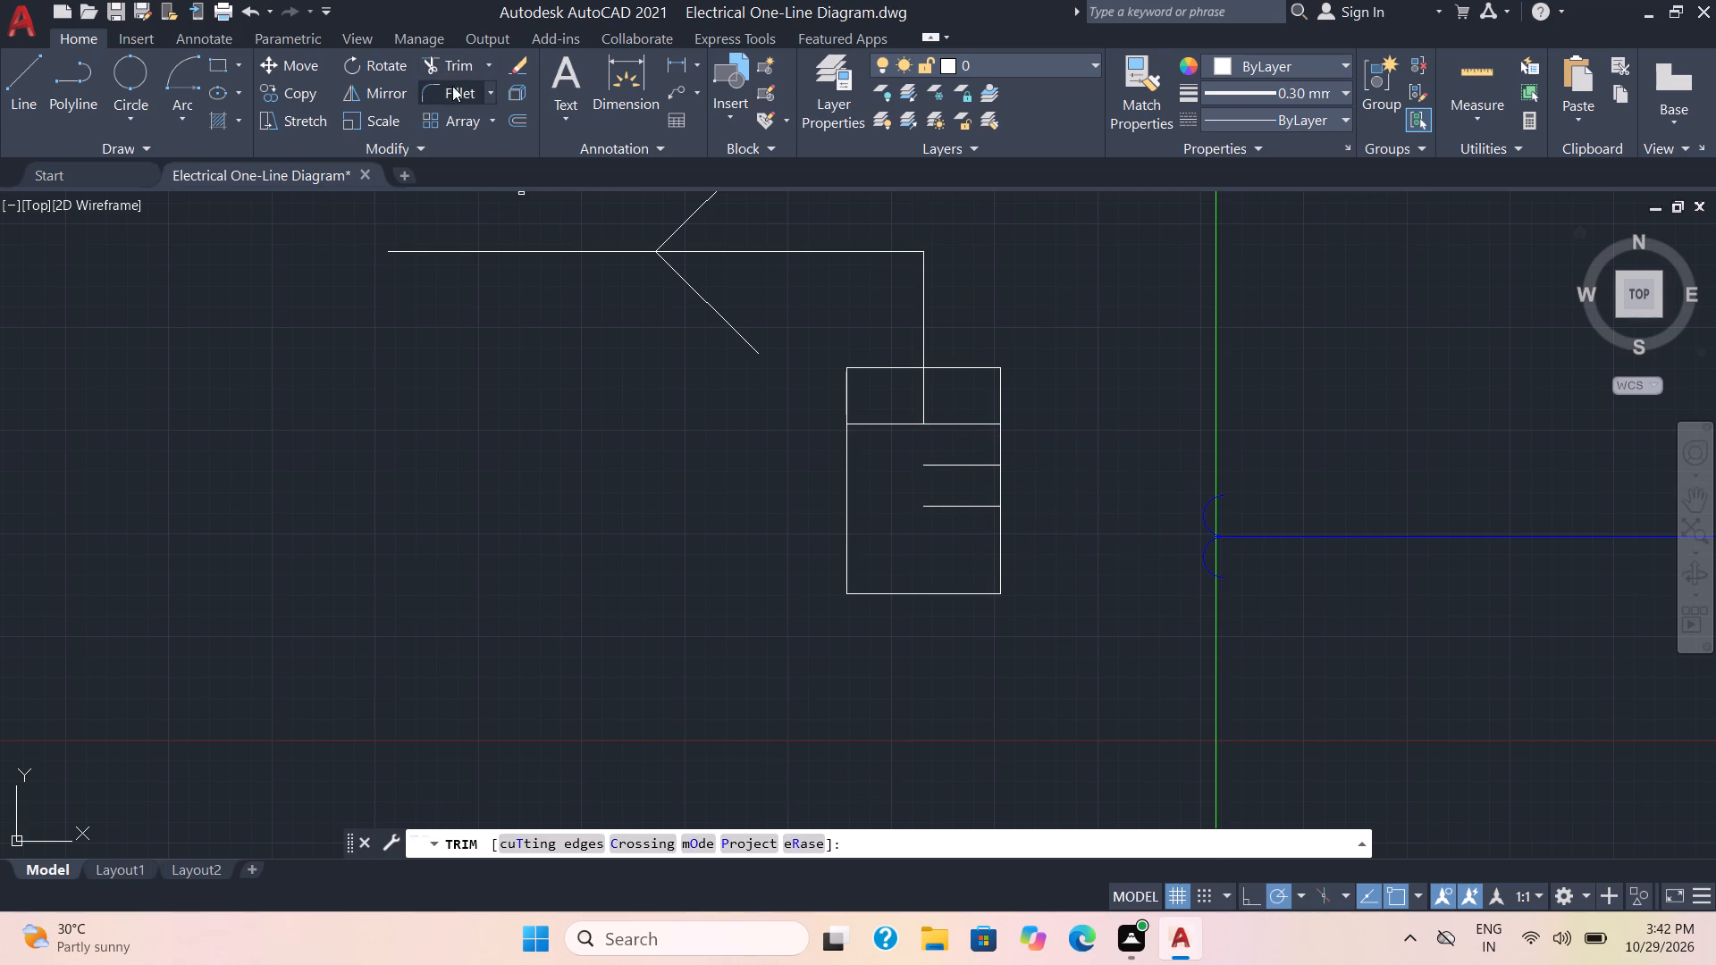
shift+click(957, 466)
shift+click(933, 510)
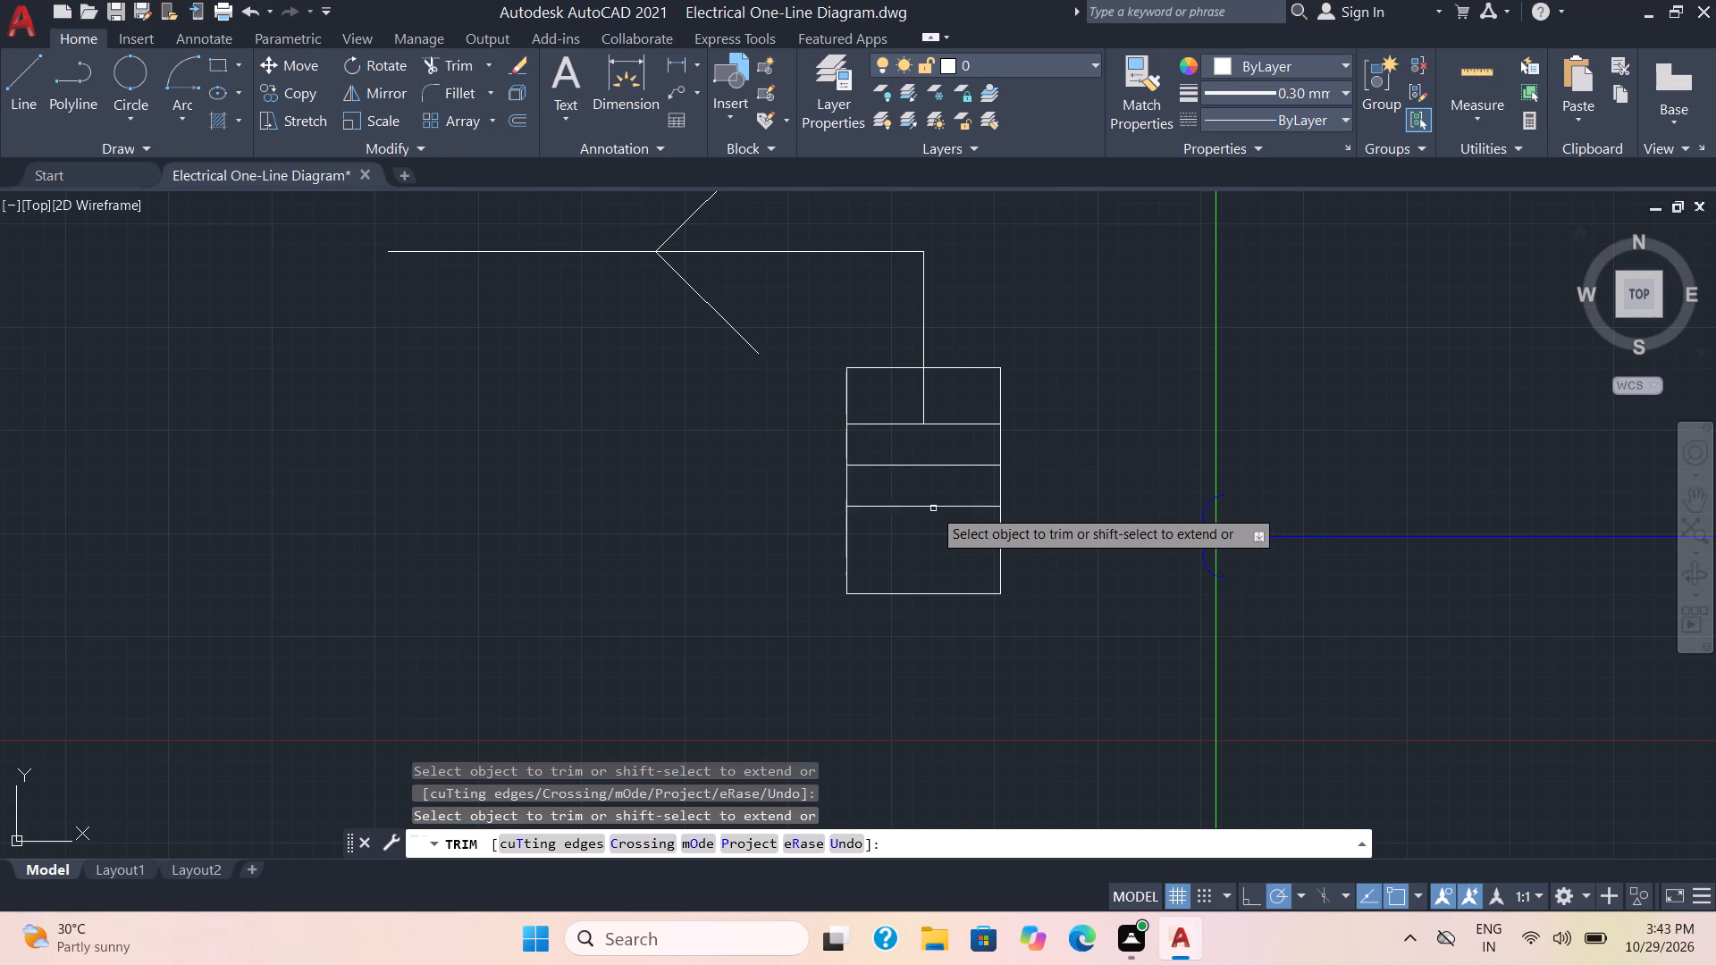
key(space)
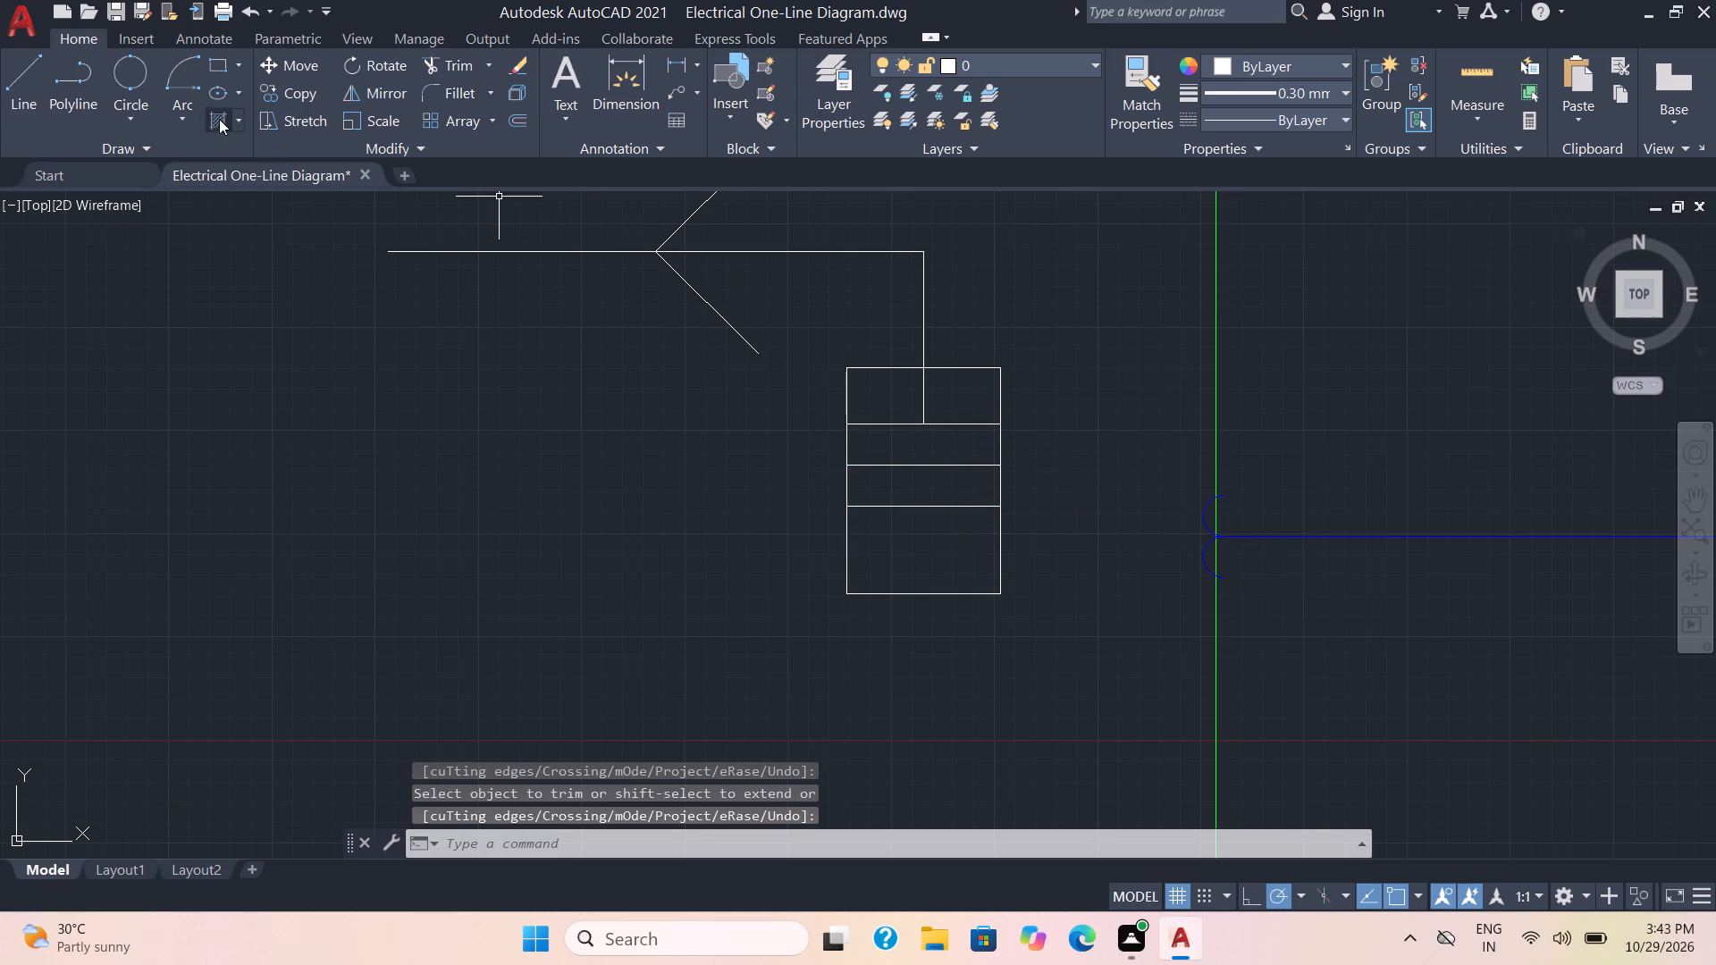
Draw a V from the ground bar's left end to the rectangle's bottom midpoint and up to the bar's right end.
click(29, 78)
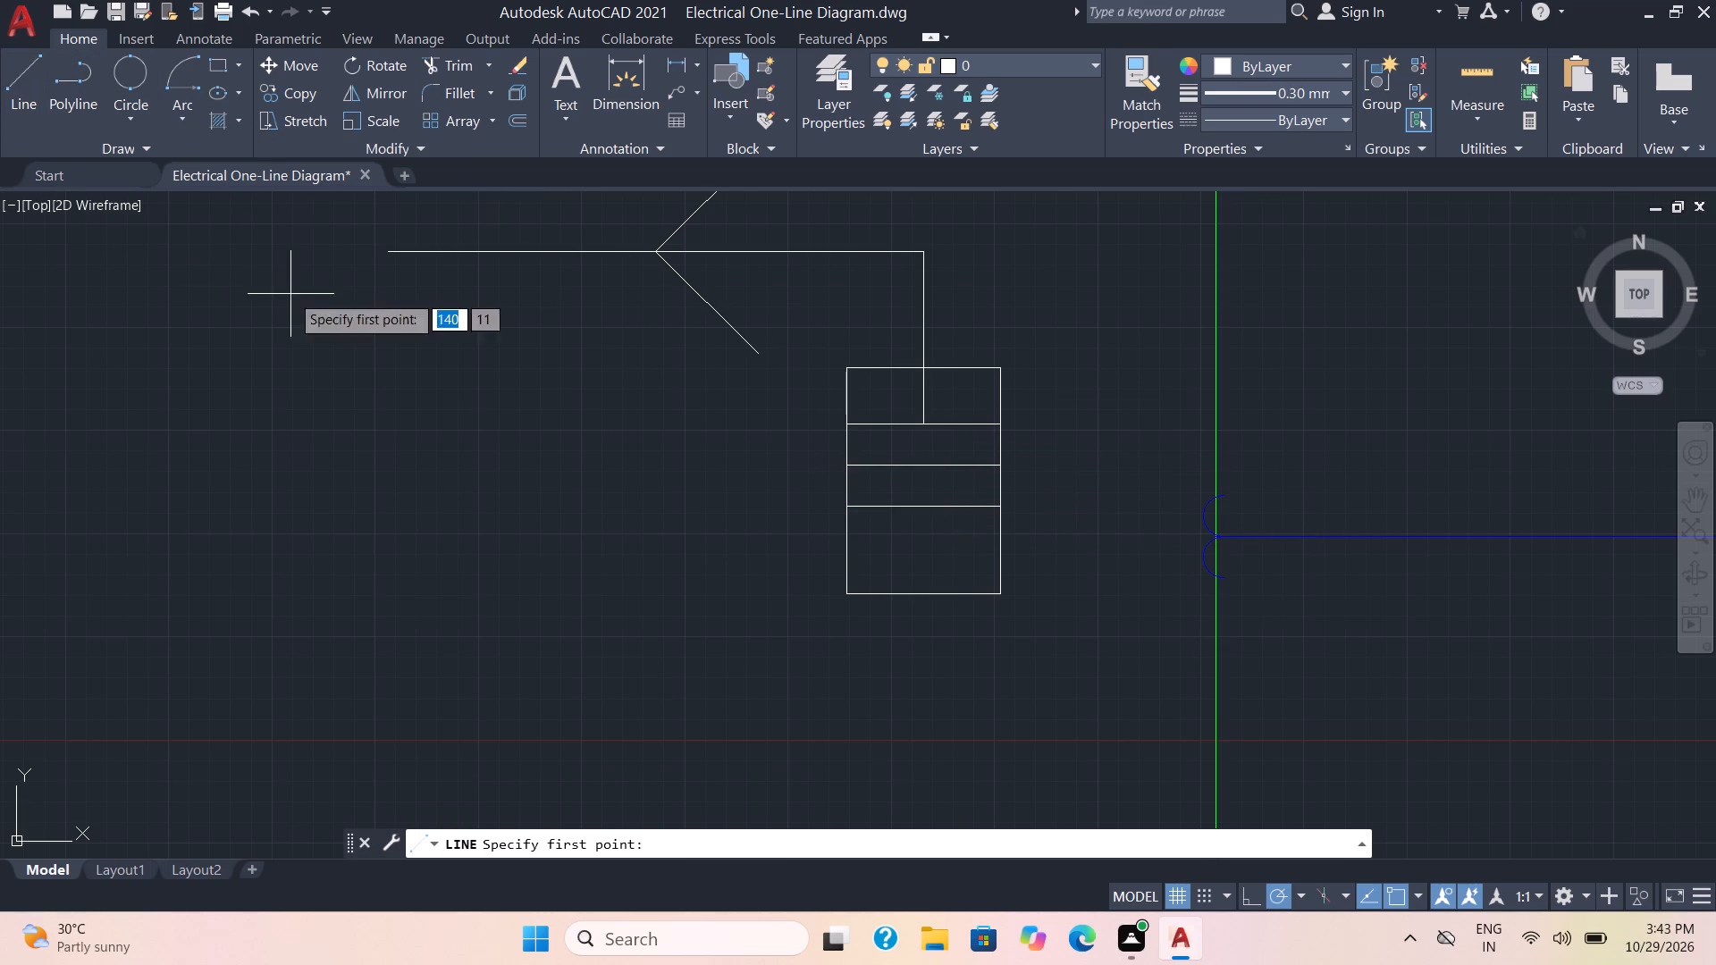
click(852, 429)
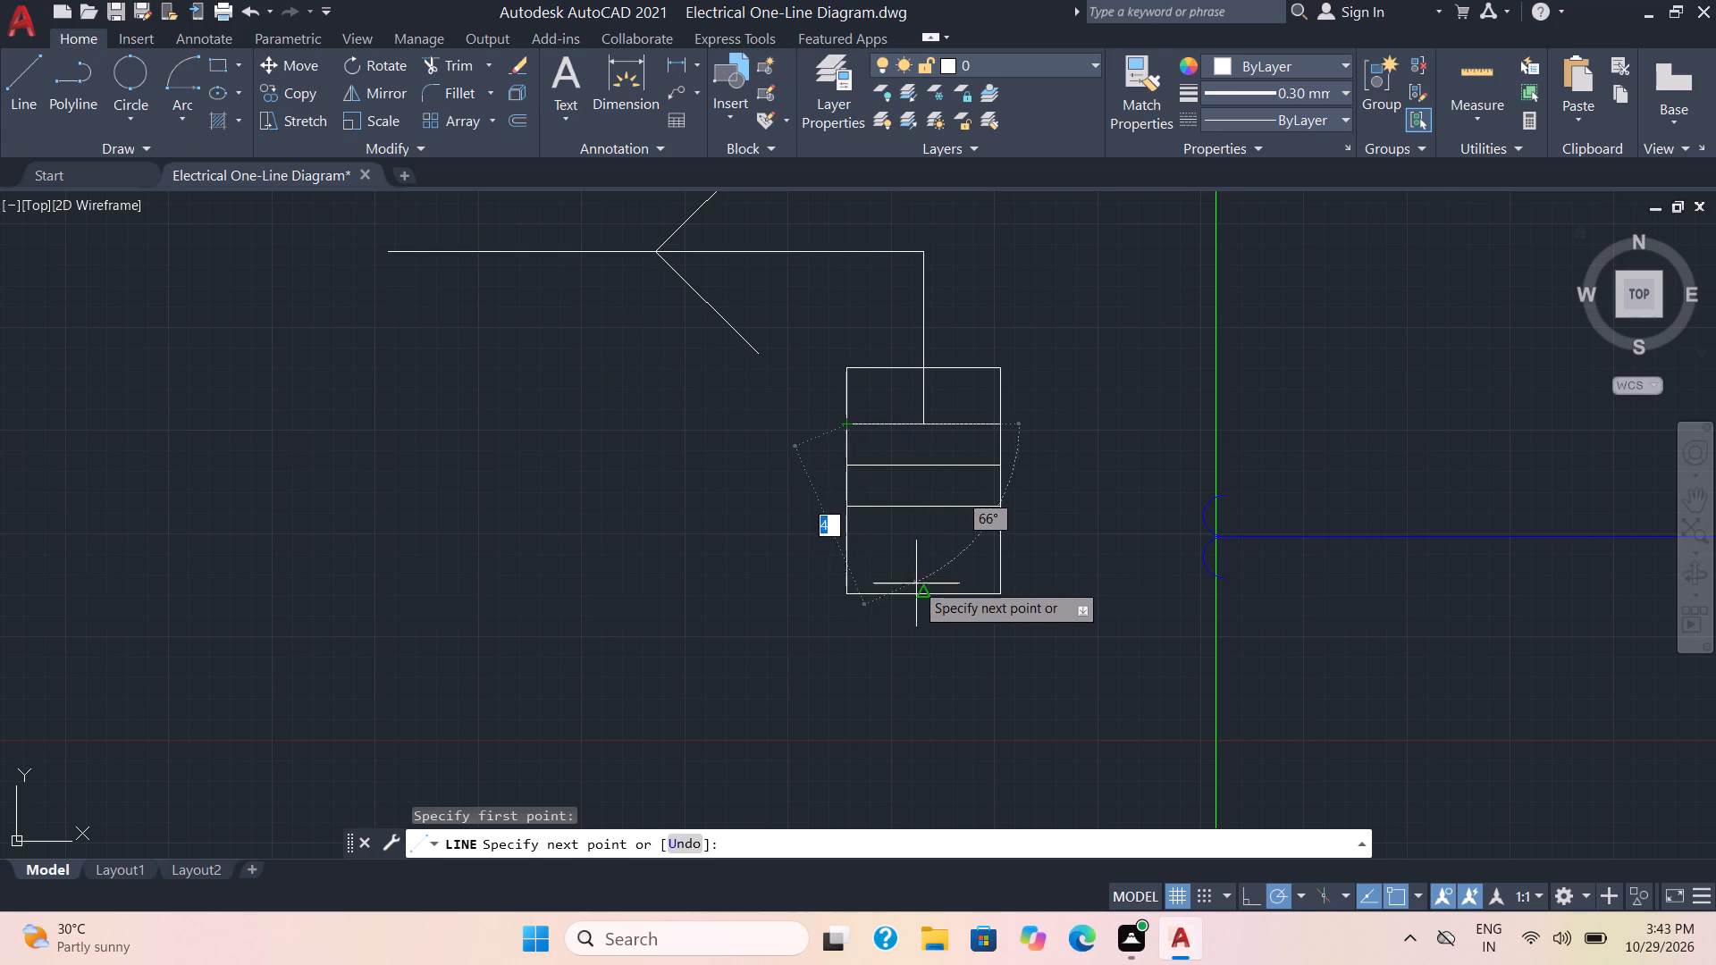
click(919, 596)
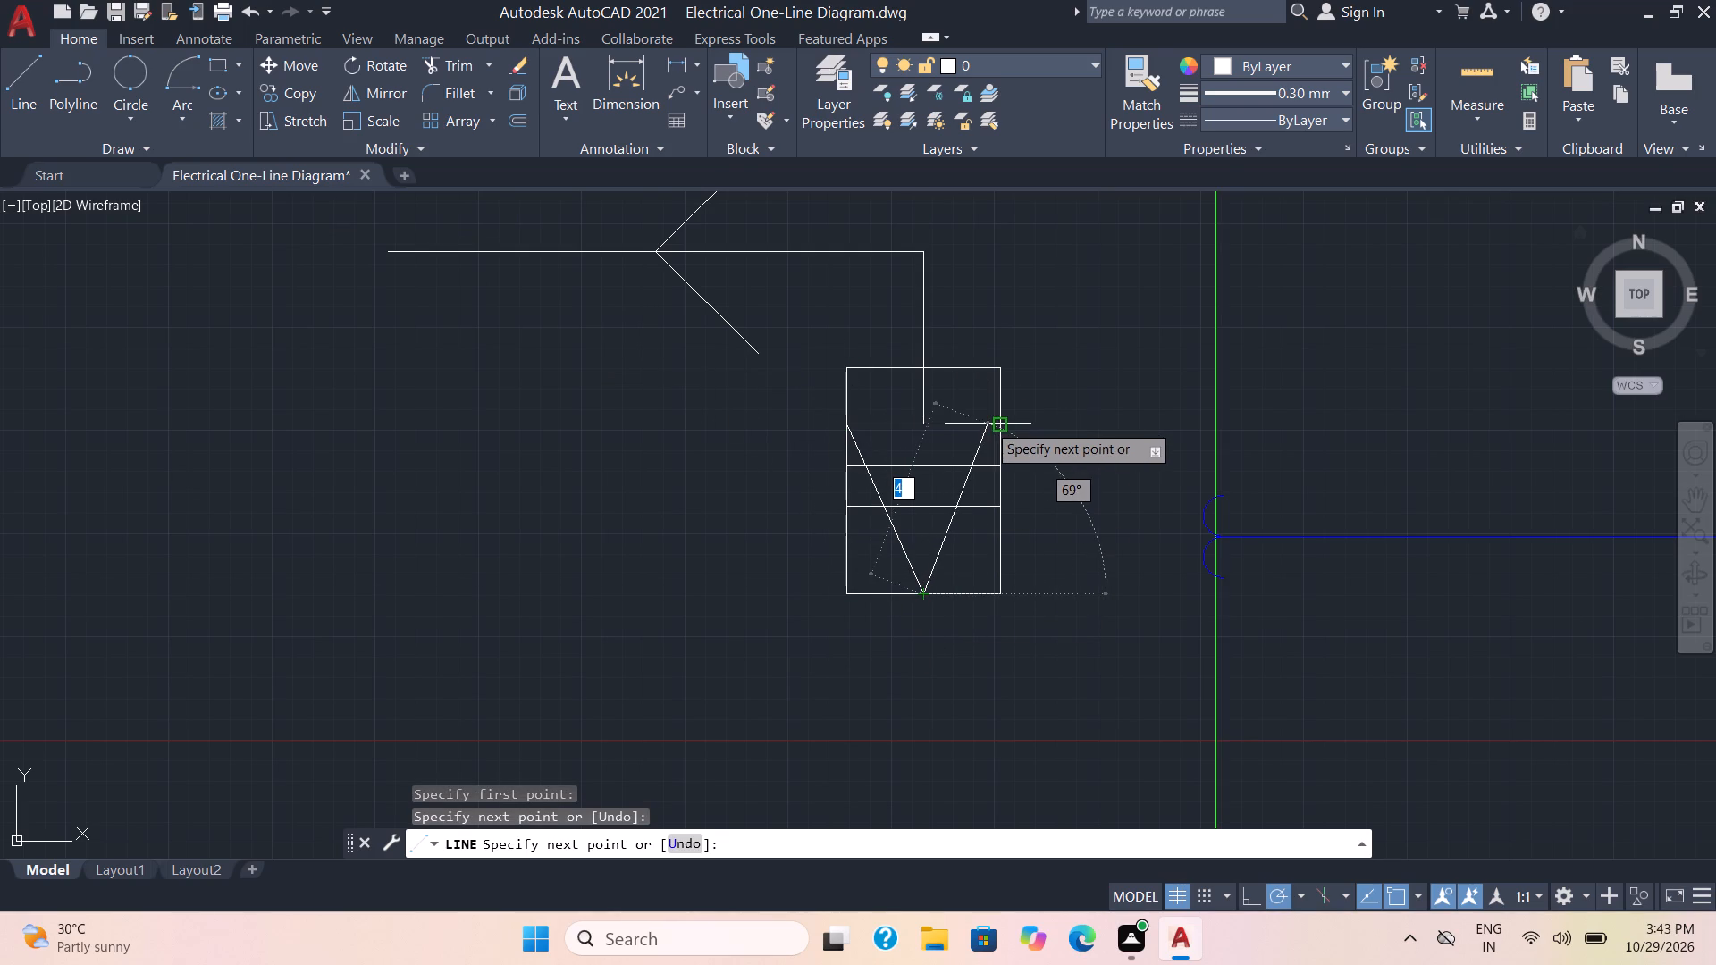
click(995, 424)
key(space)
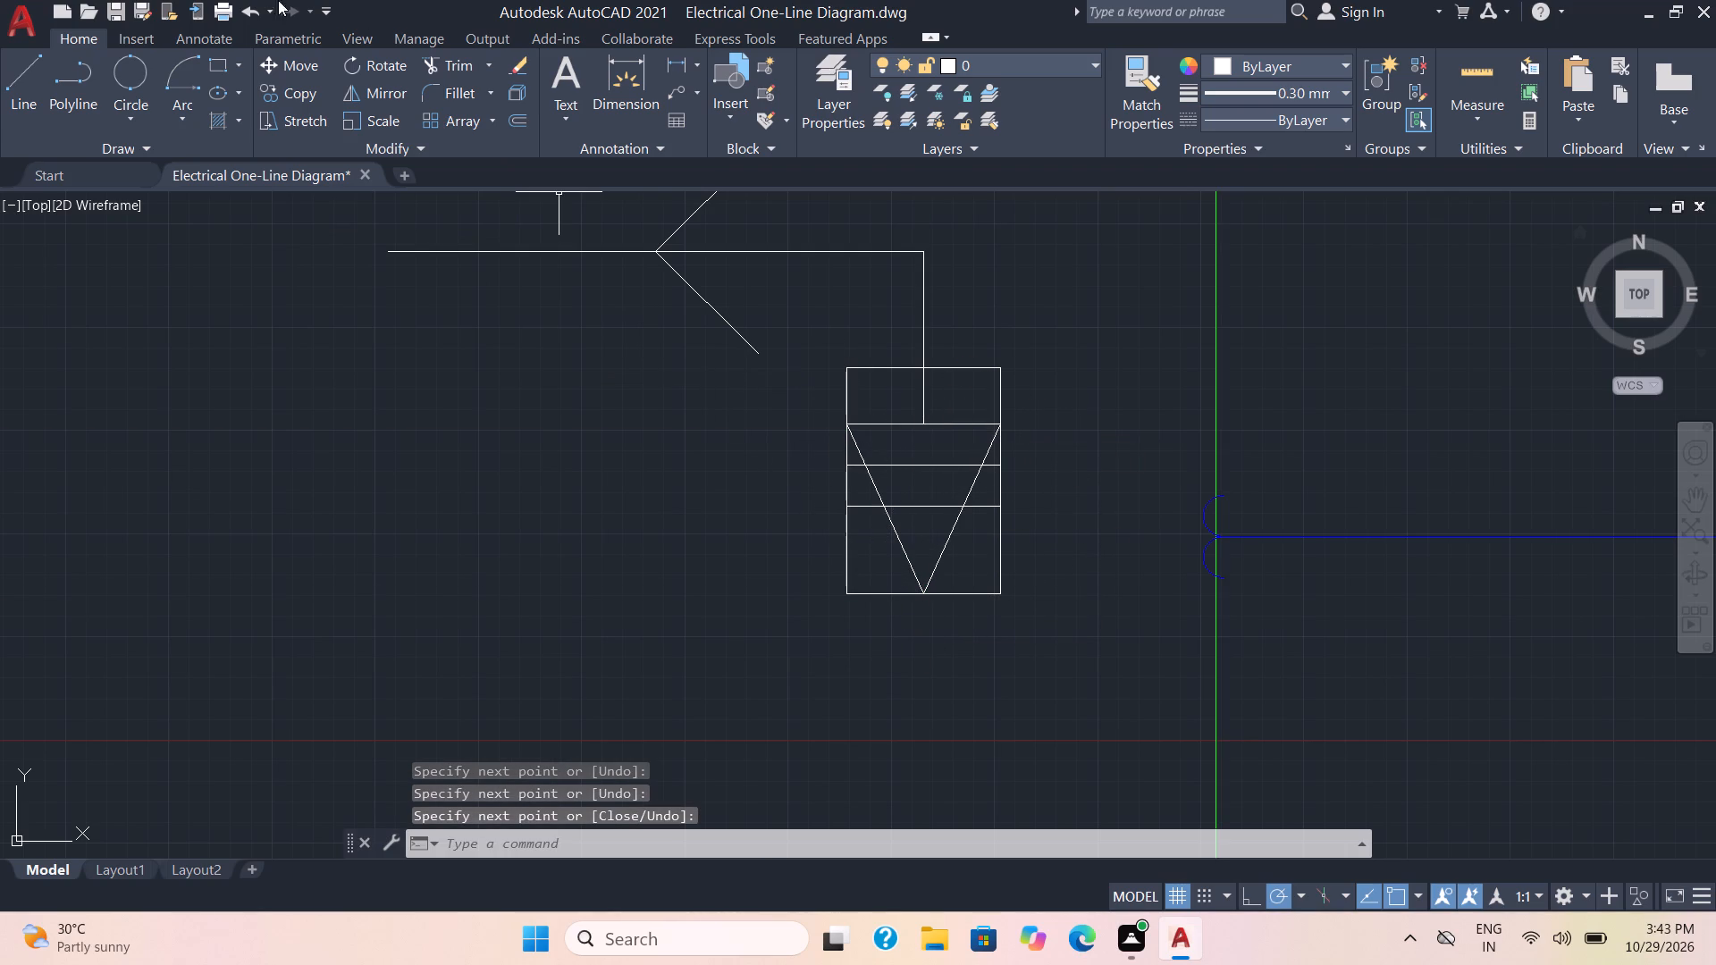
Trim the ends of the two lower ground bars that stick out beyond the V lines.
click(448, 72)
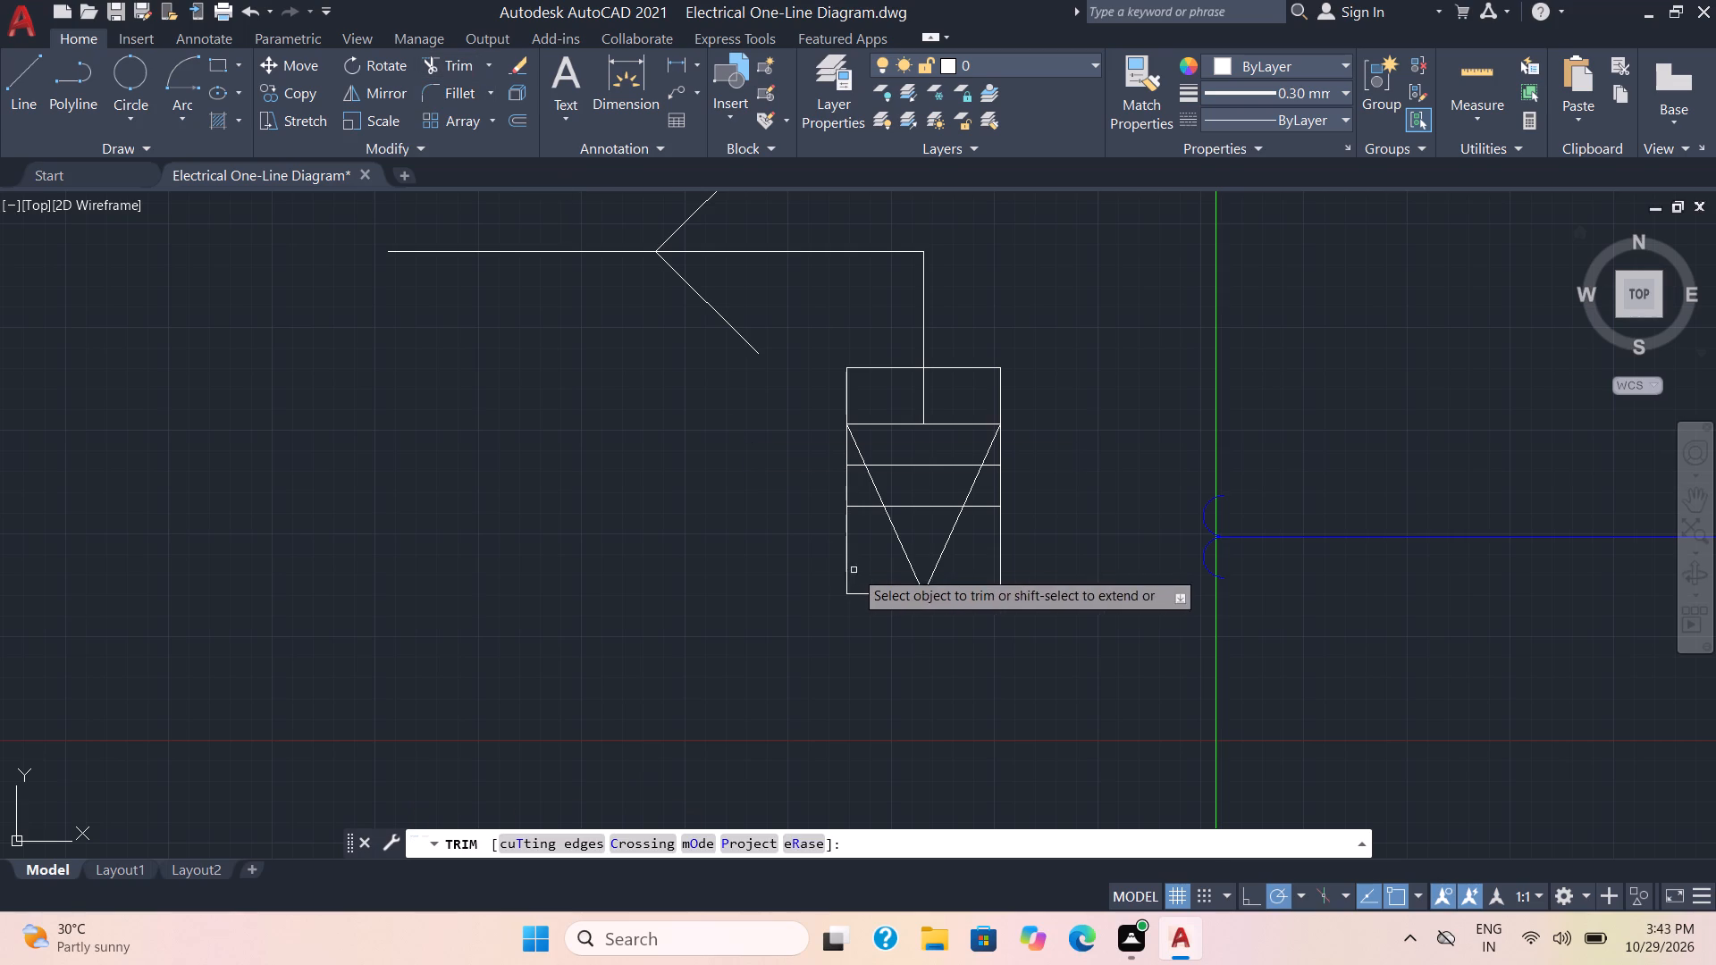
click(855, 508)
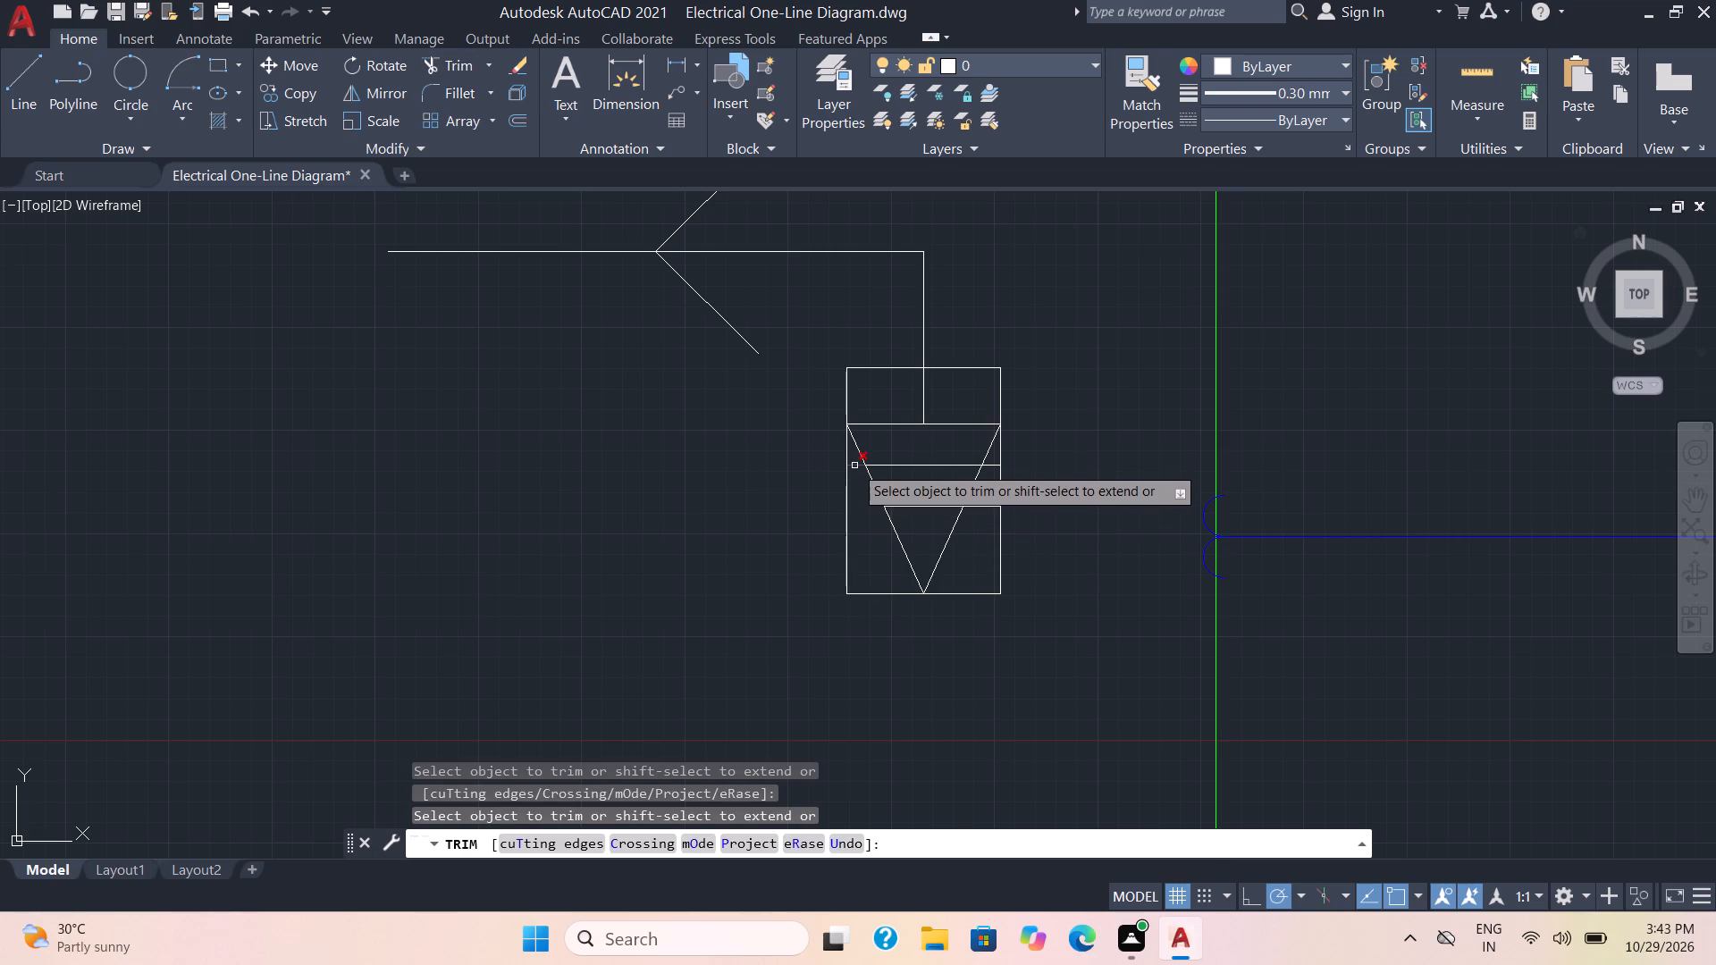
click(854, 466)
click(984, 508)
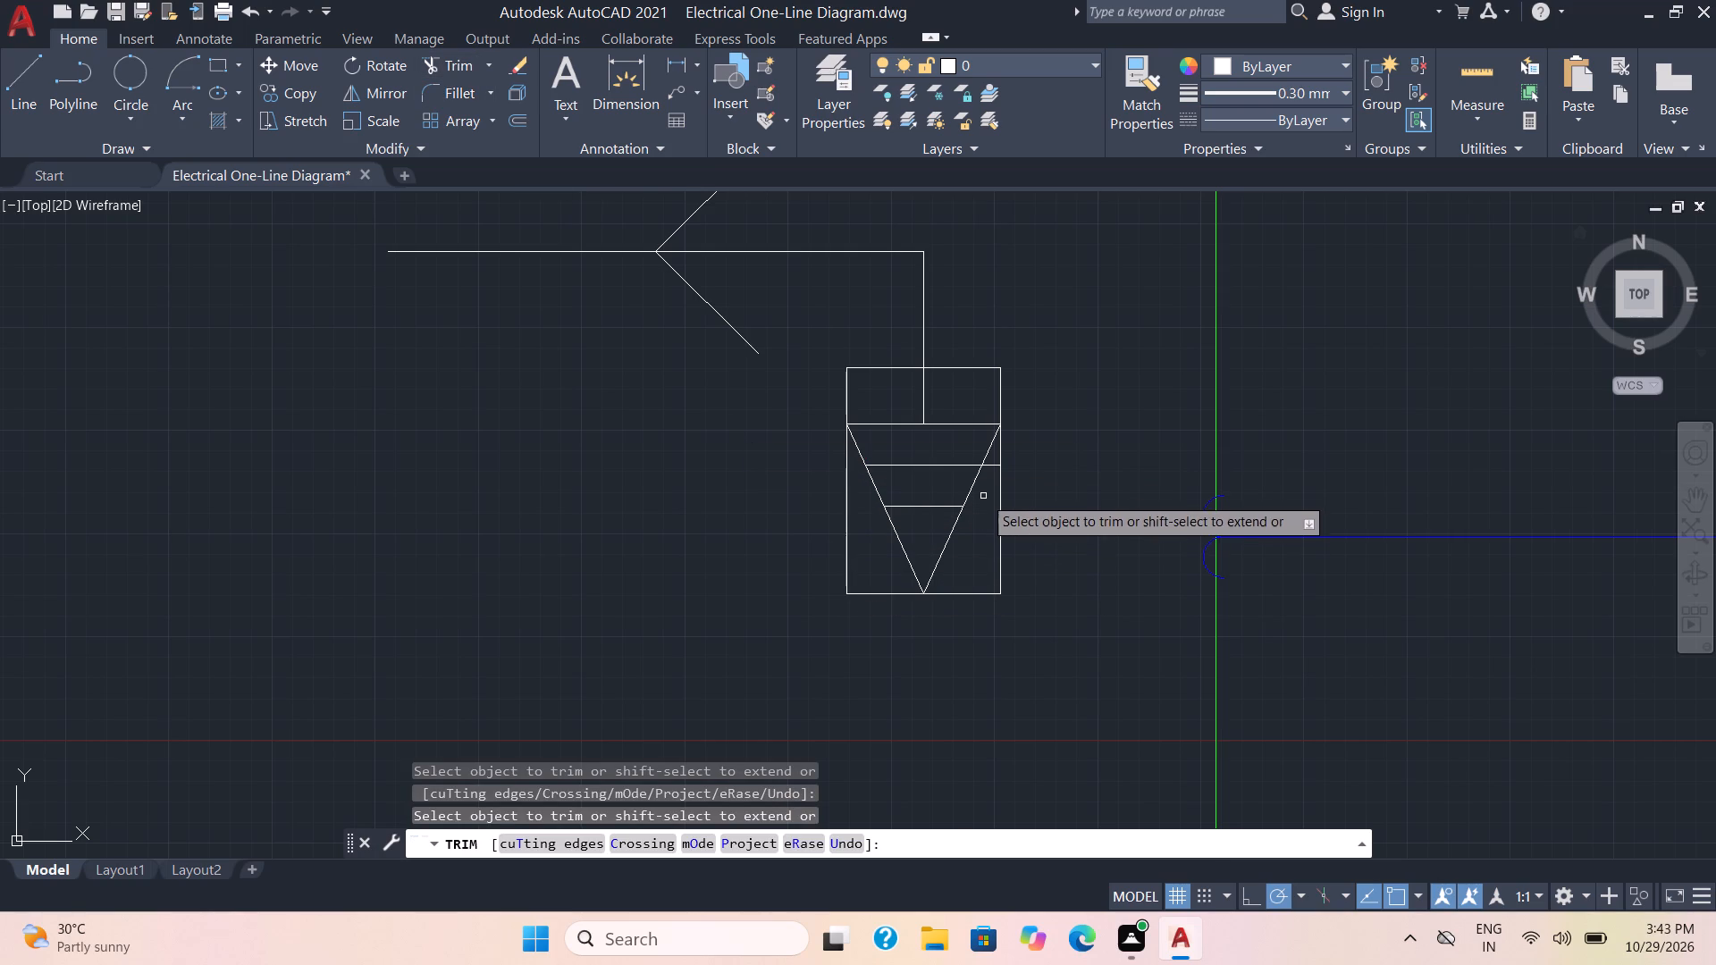
click(989, 468)
key(space)
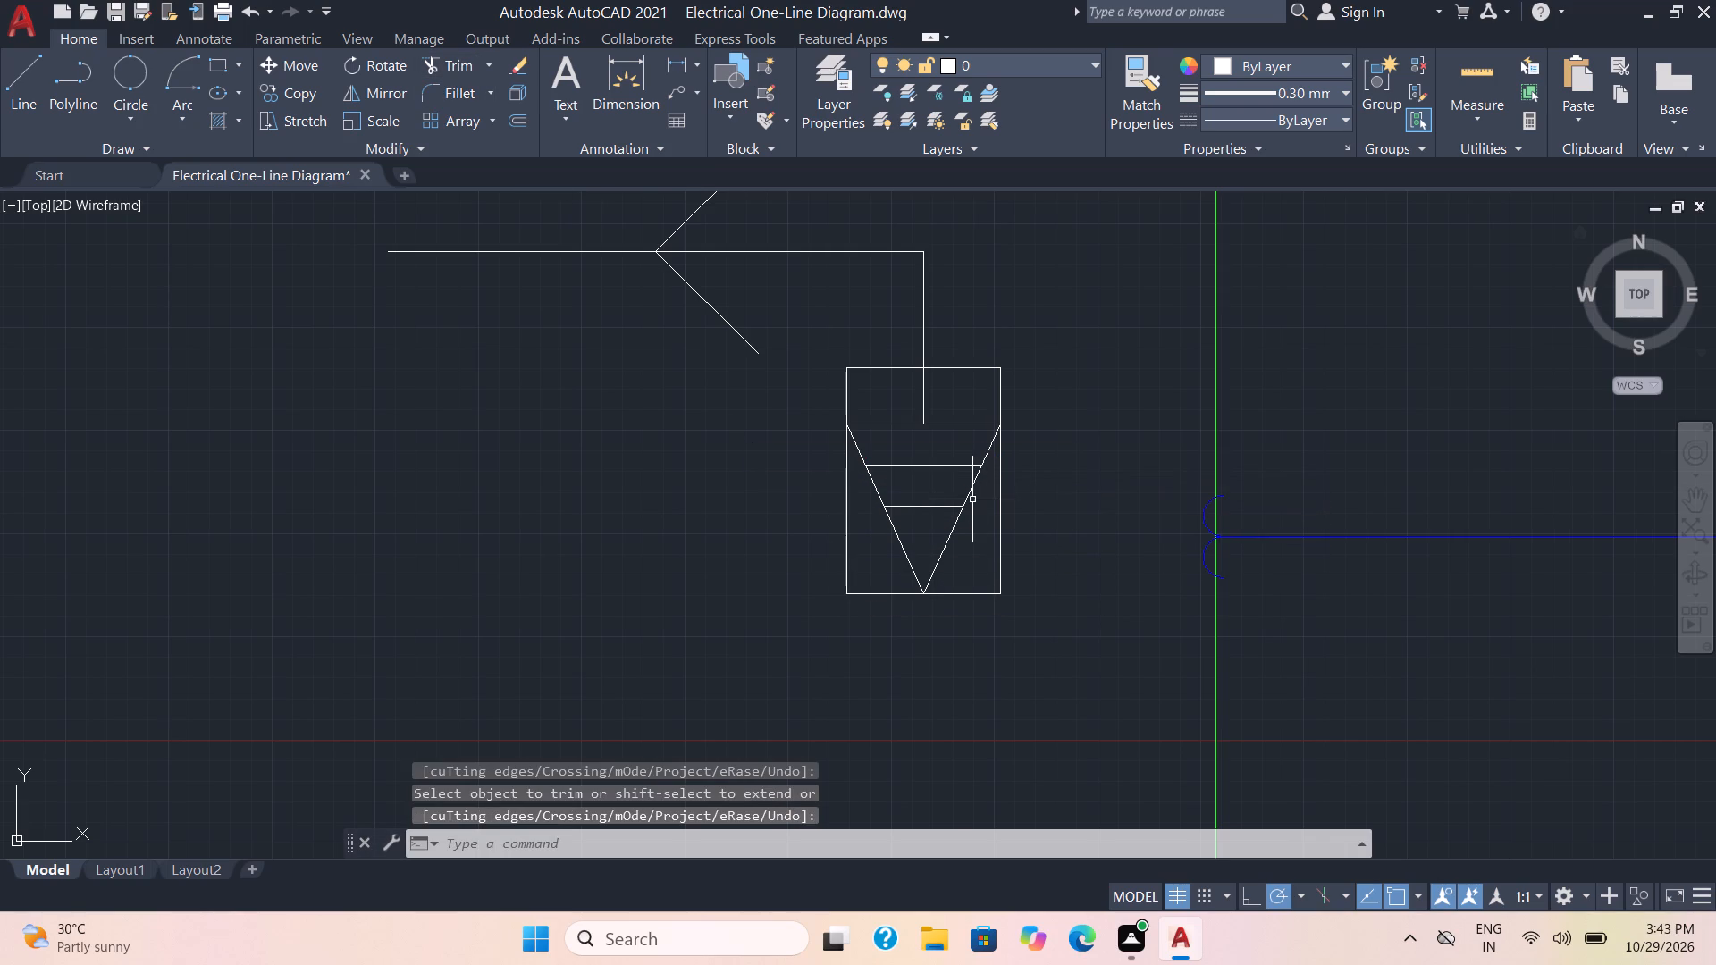
Delete the two V construction lines and the rectangle around the ground symbol.
click(969, 493)
click(900, 535)
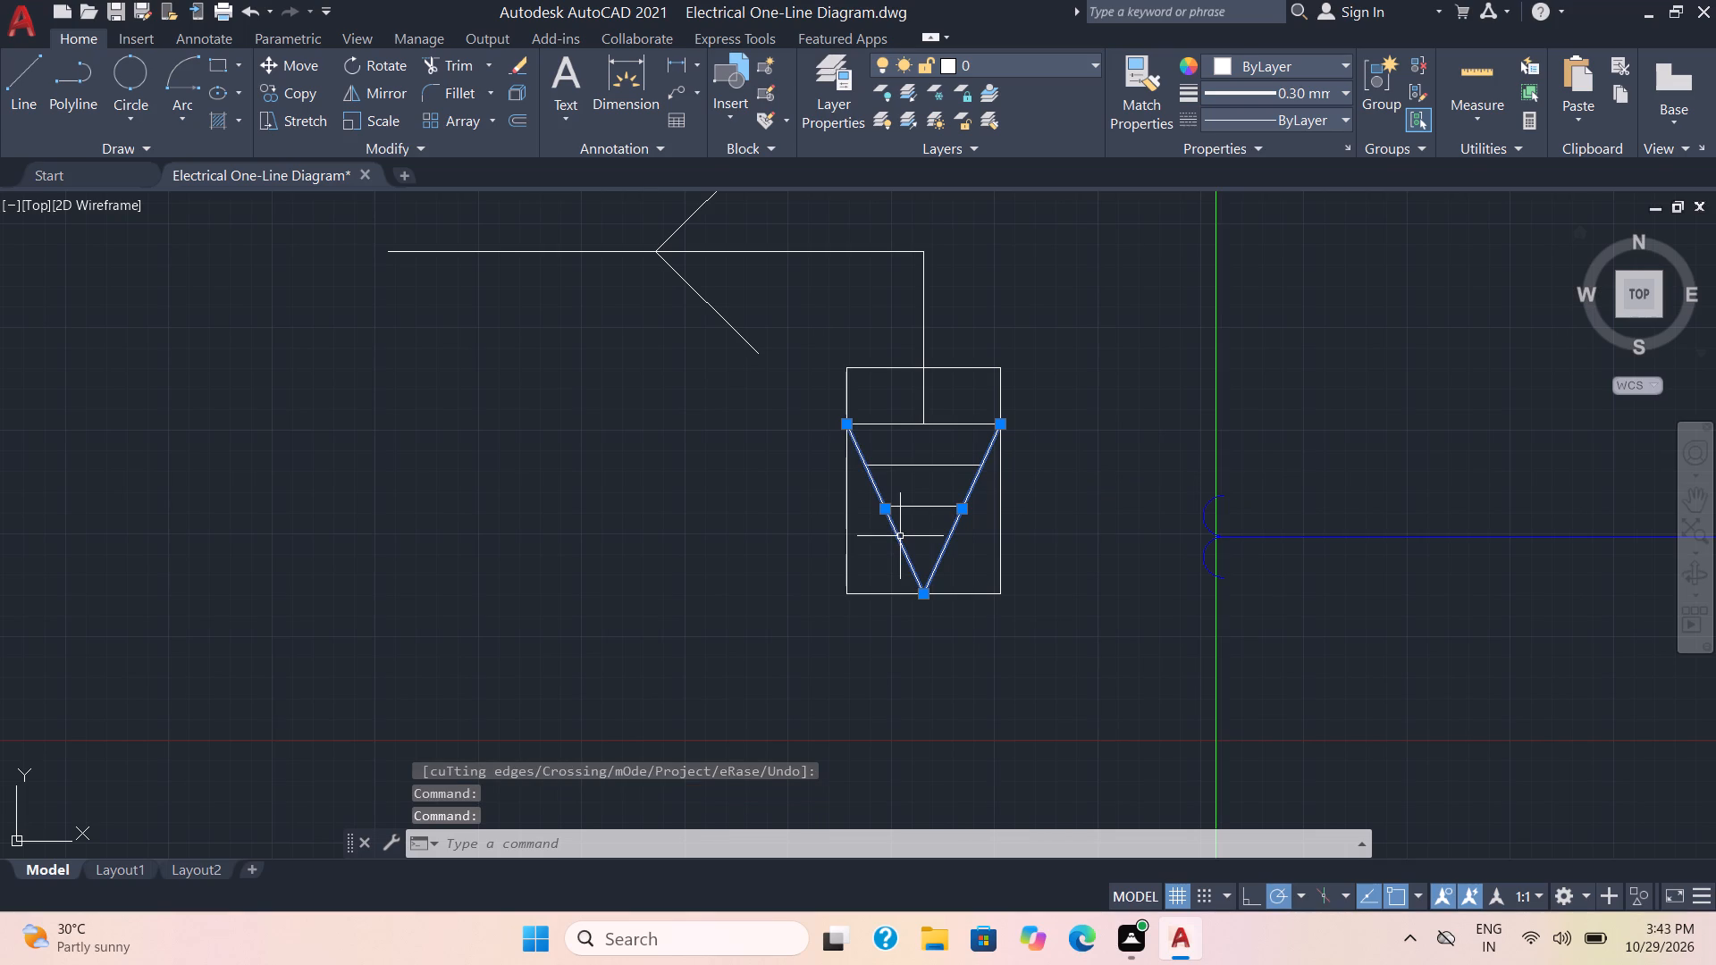
click(845, 545)
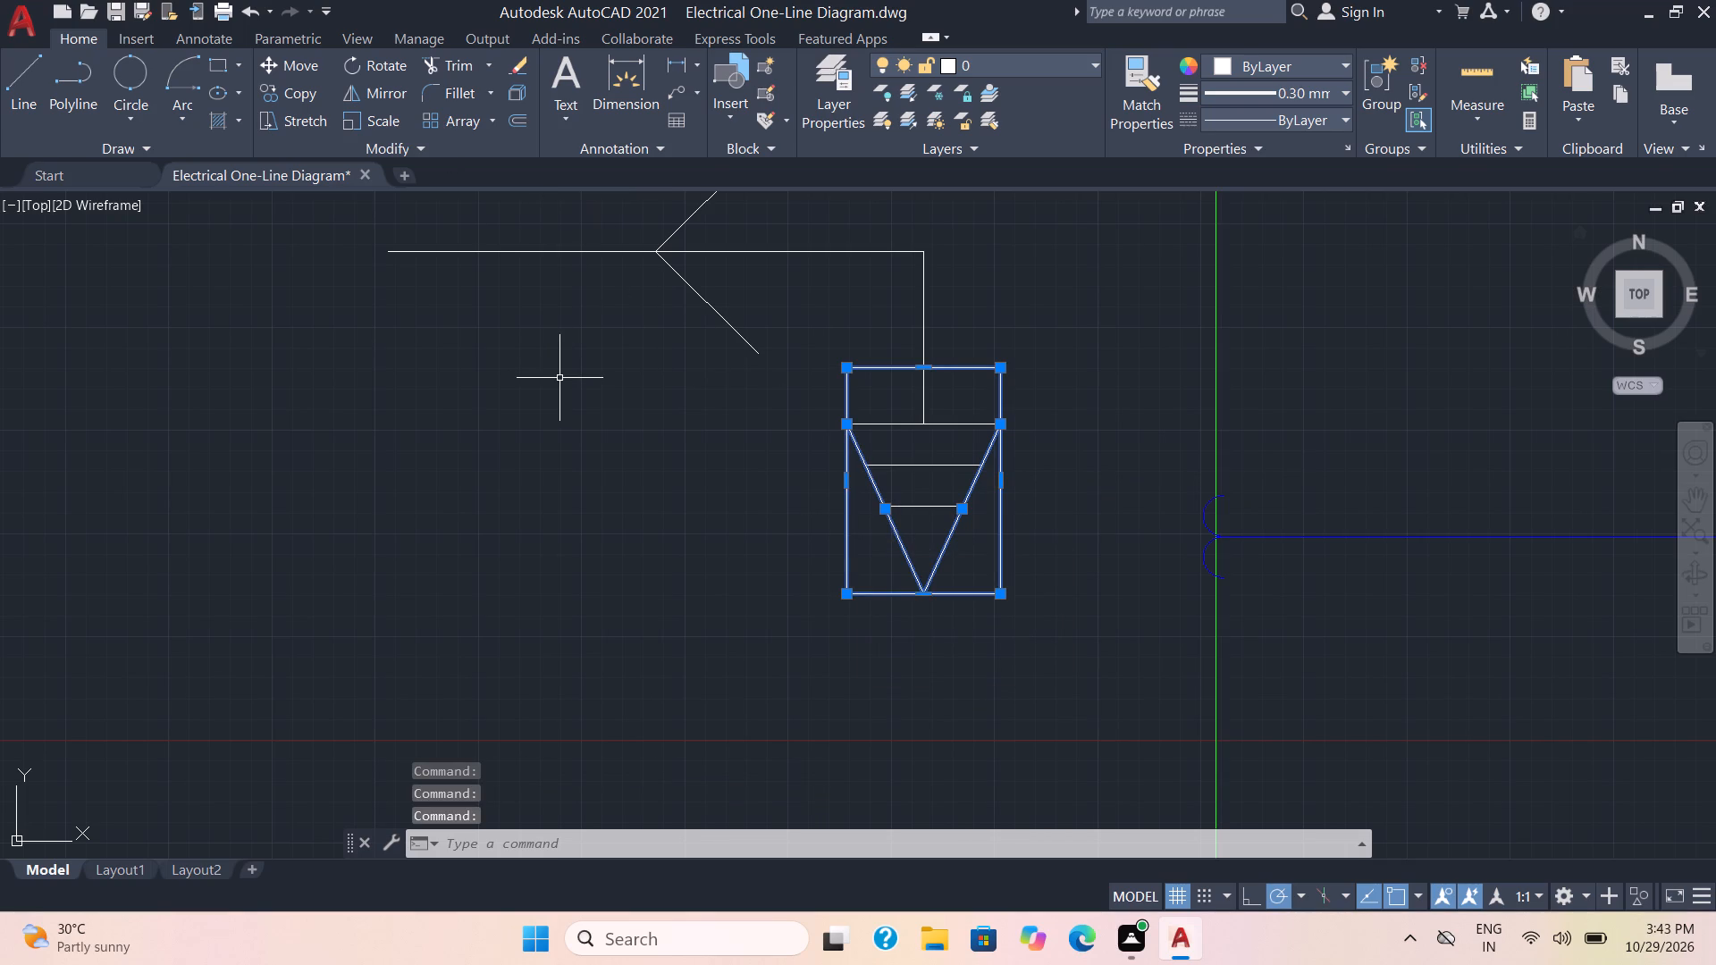
key(Delete)
Add the multiline text 1200A to the left of the magenta breaker square below the upper green bus.
scroll(579, 438, down, 4)
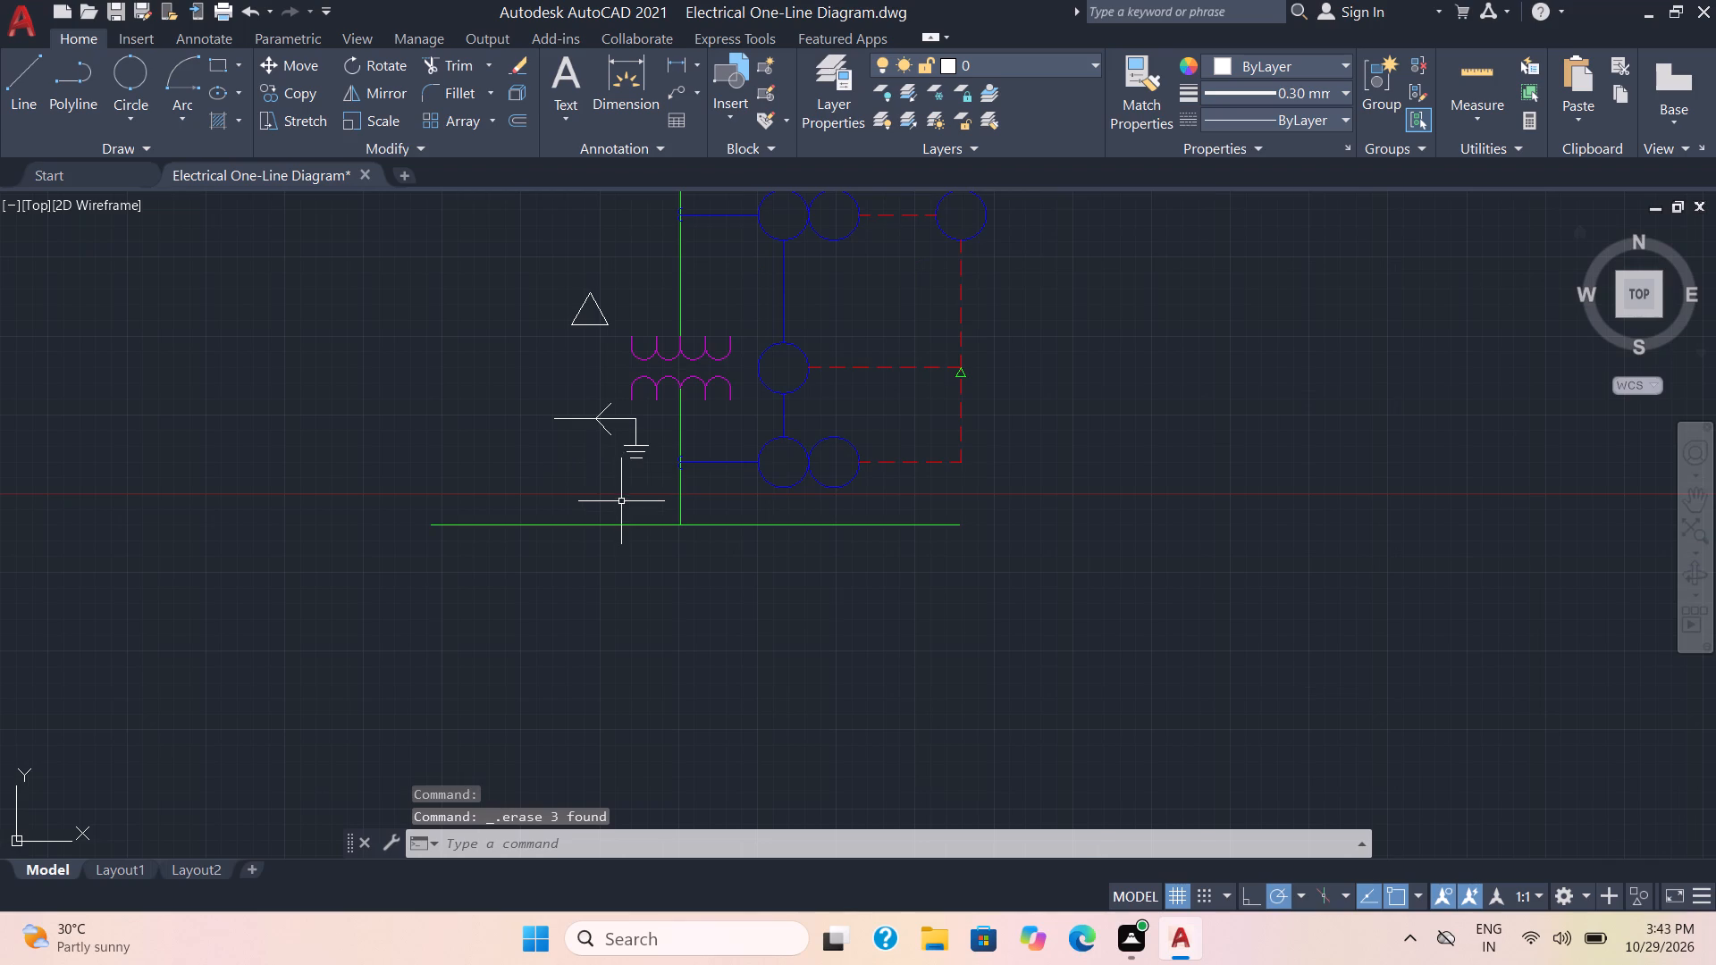
scroll(621, 507, down, 1)
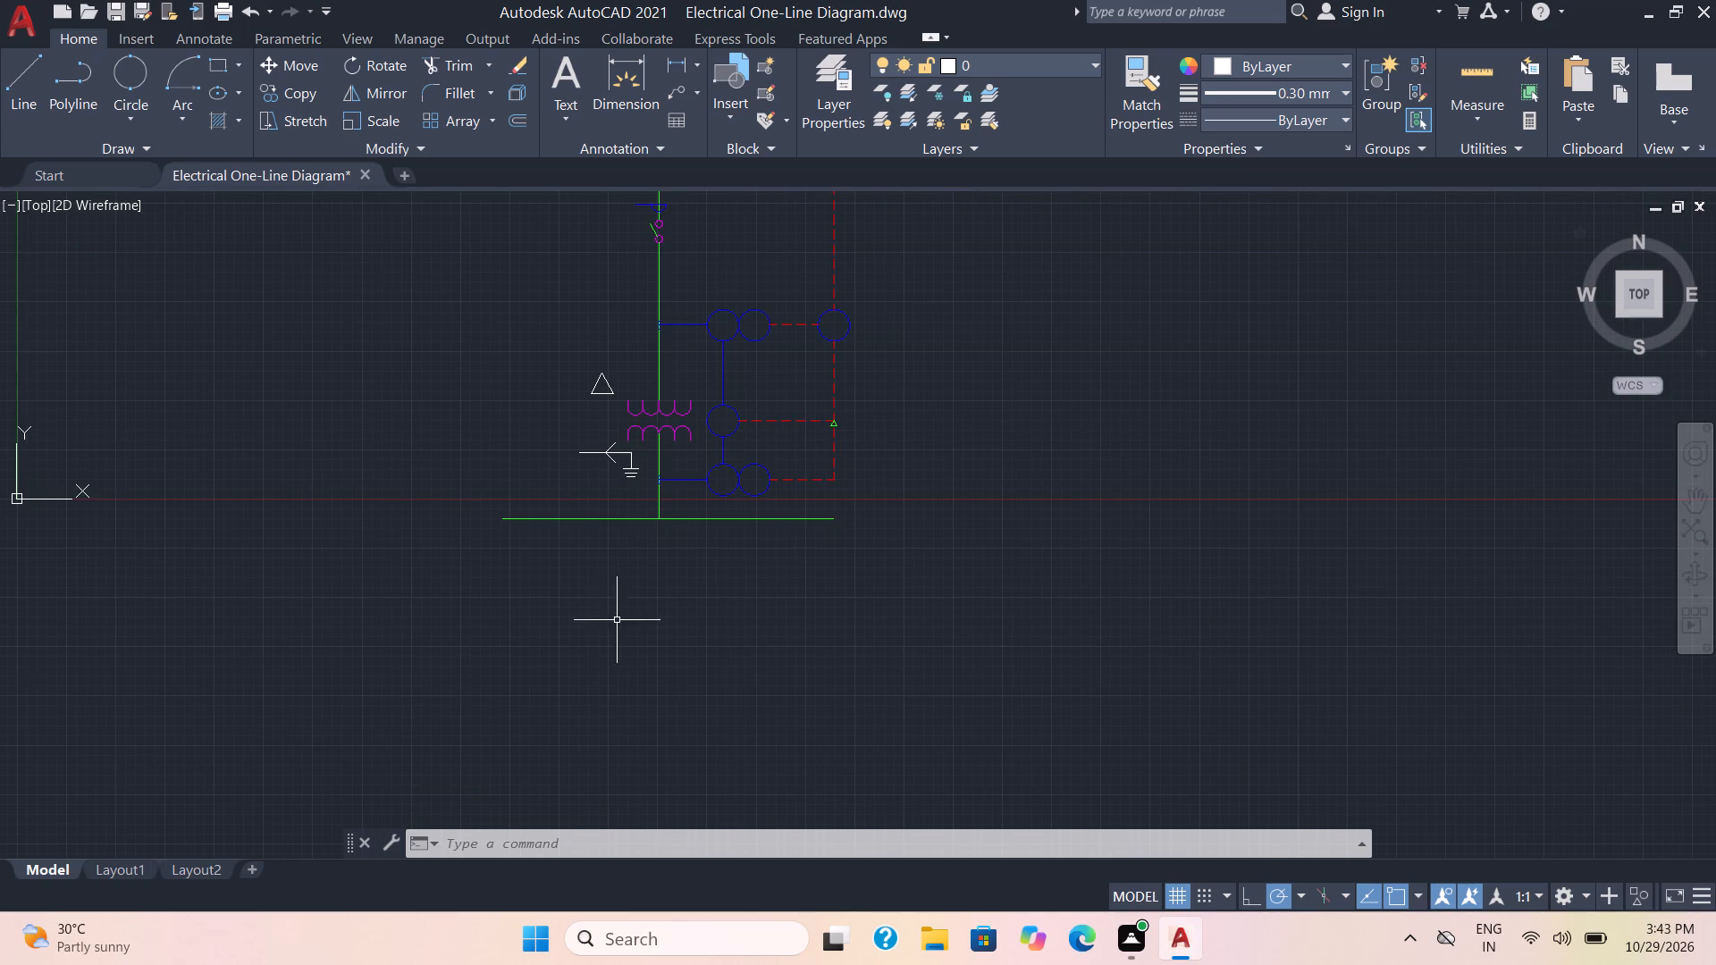
middle_drag(625, 629, 624, 751)
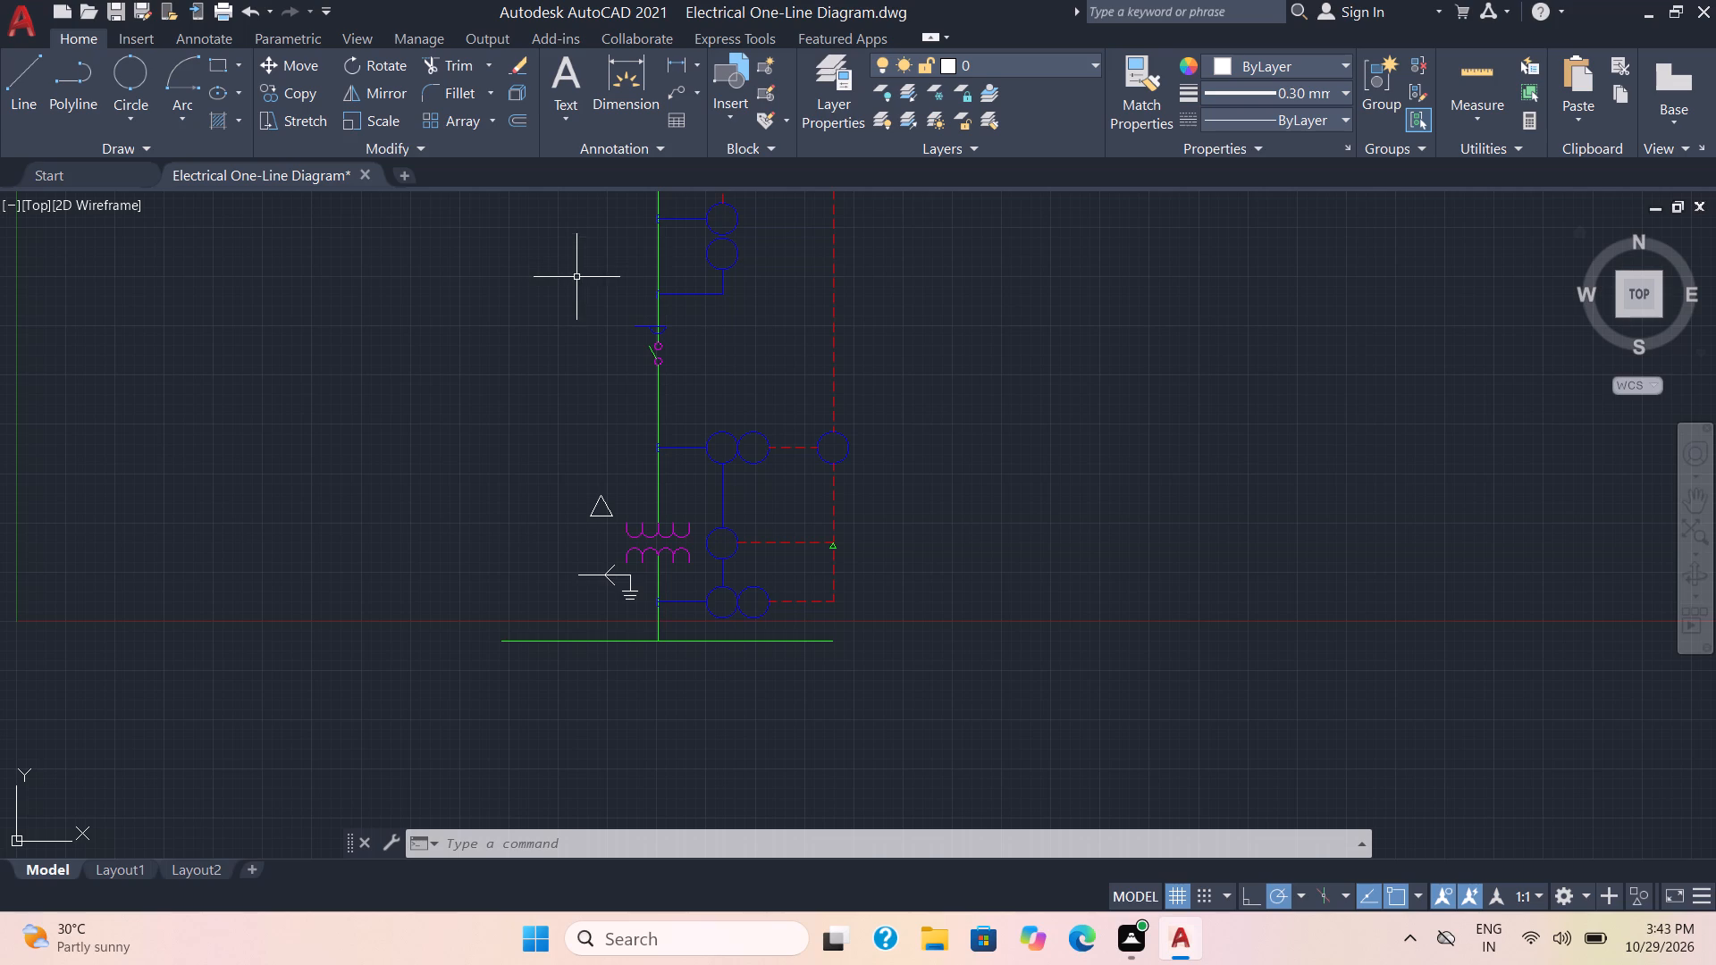
middle_drag(575, 279, 475, 457)
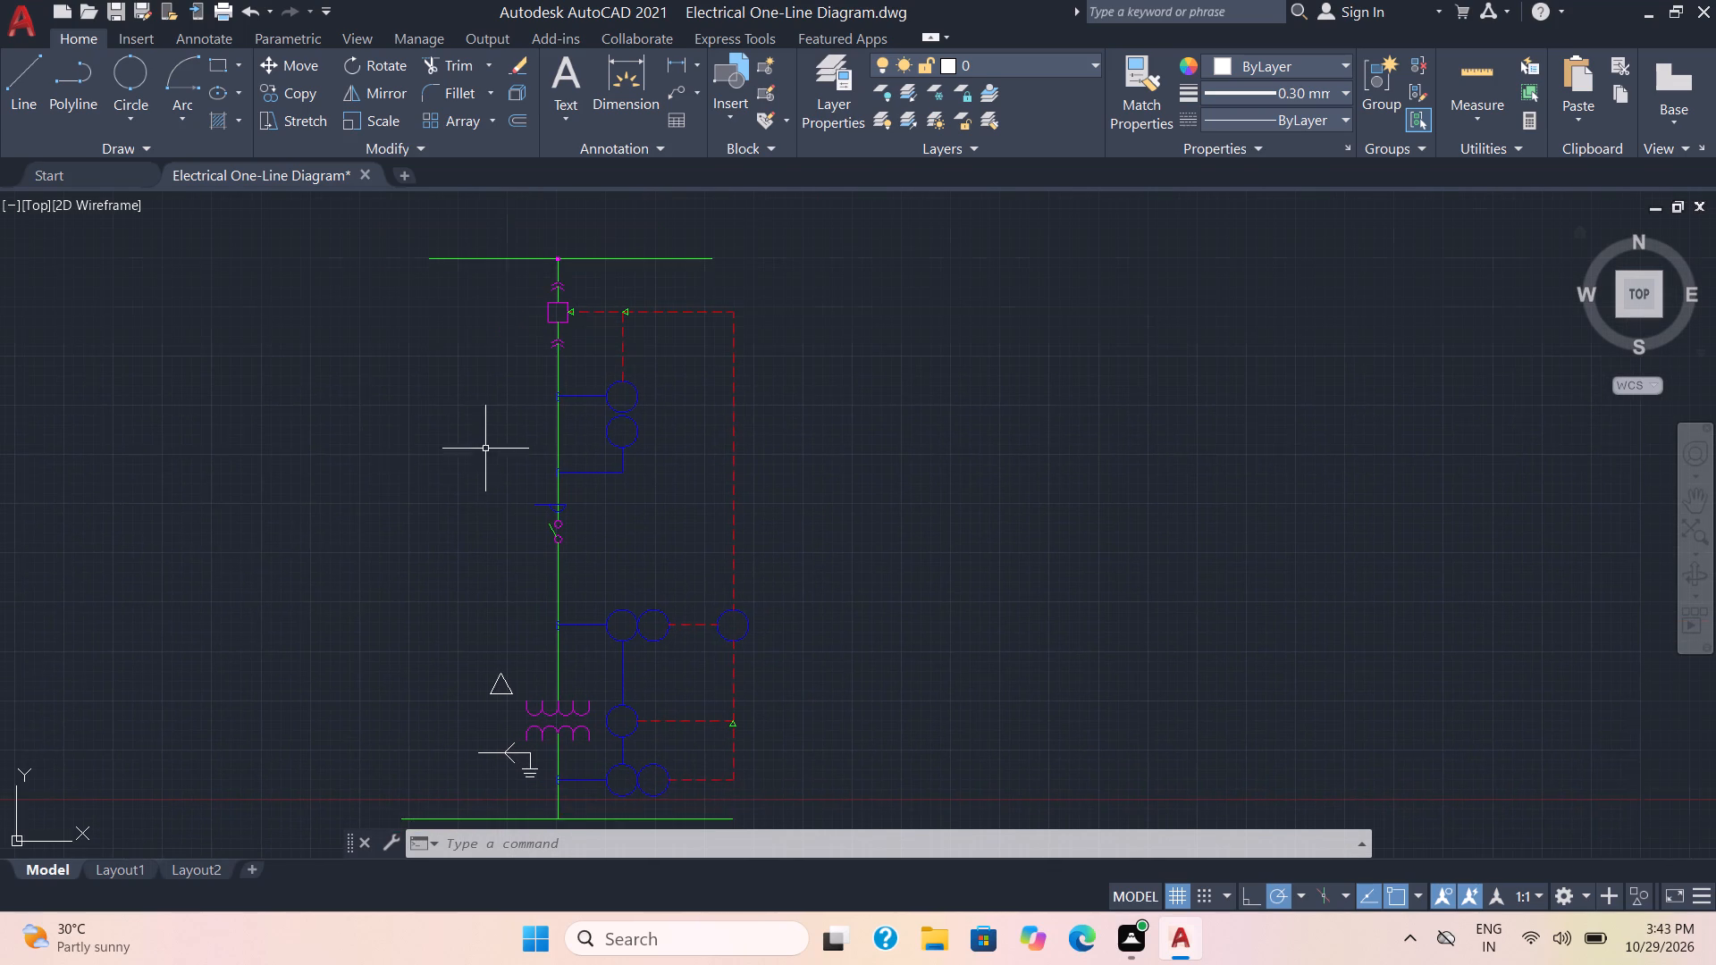
click(574, 83)
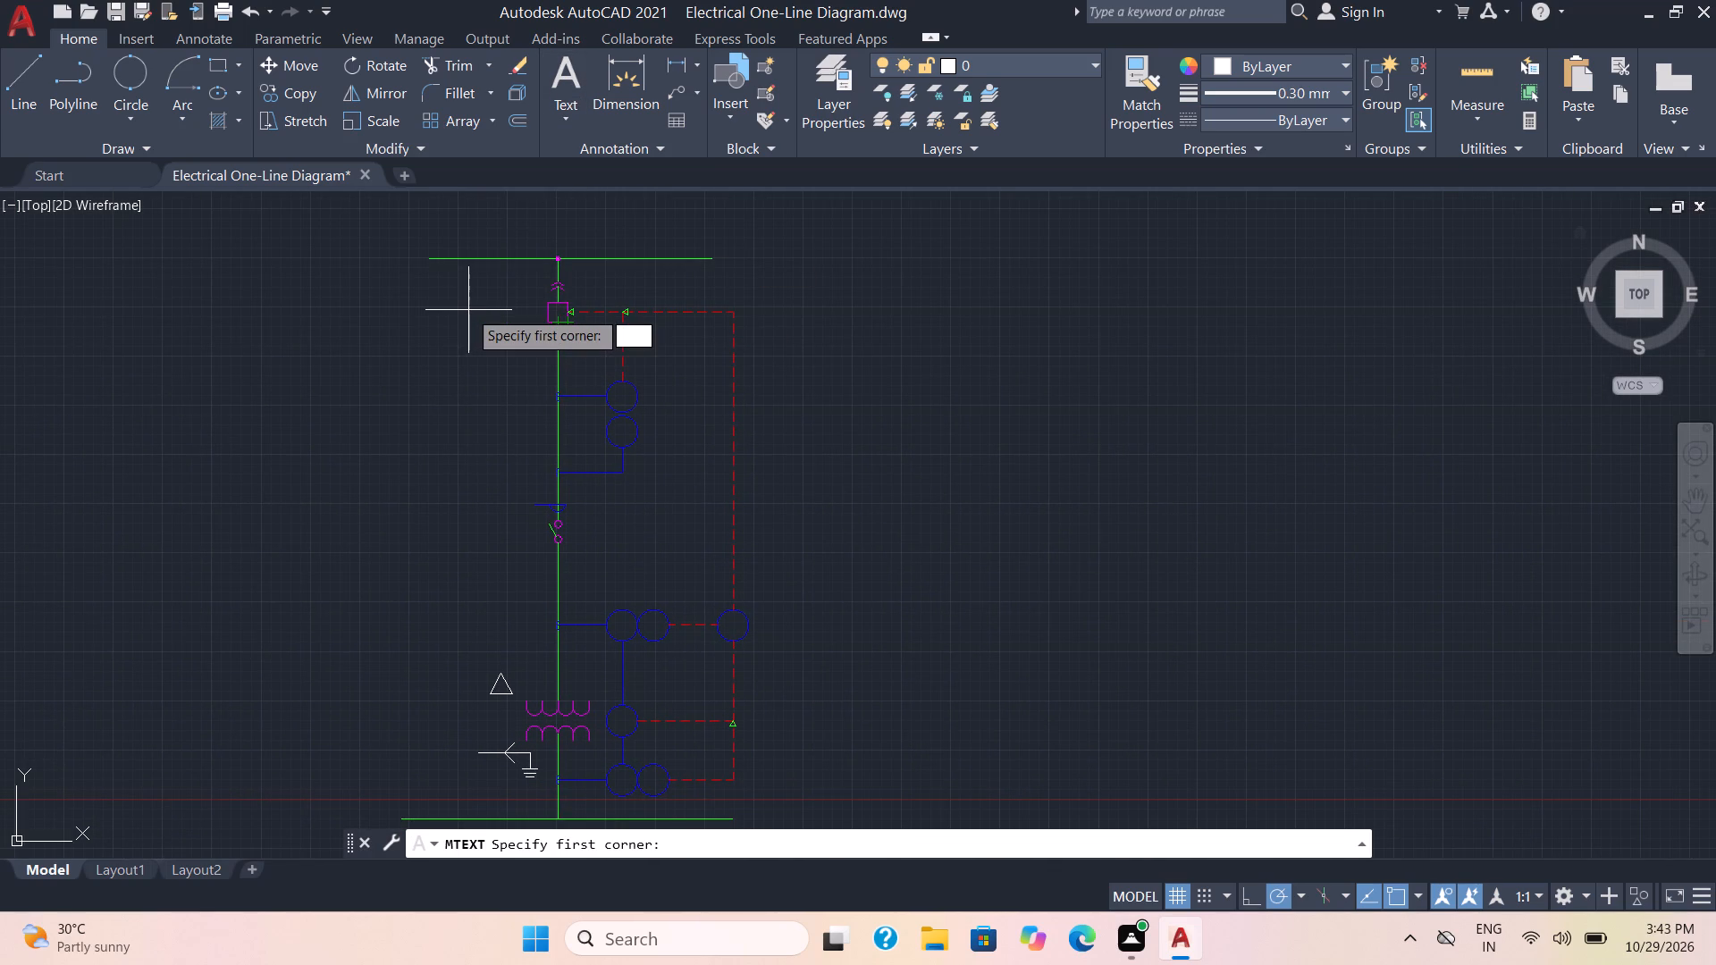
scroll(468, 309, up, 3)
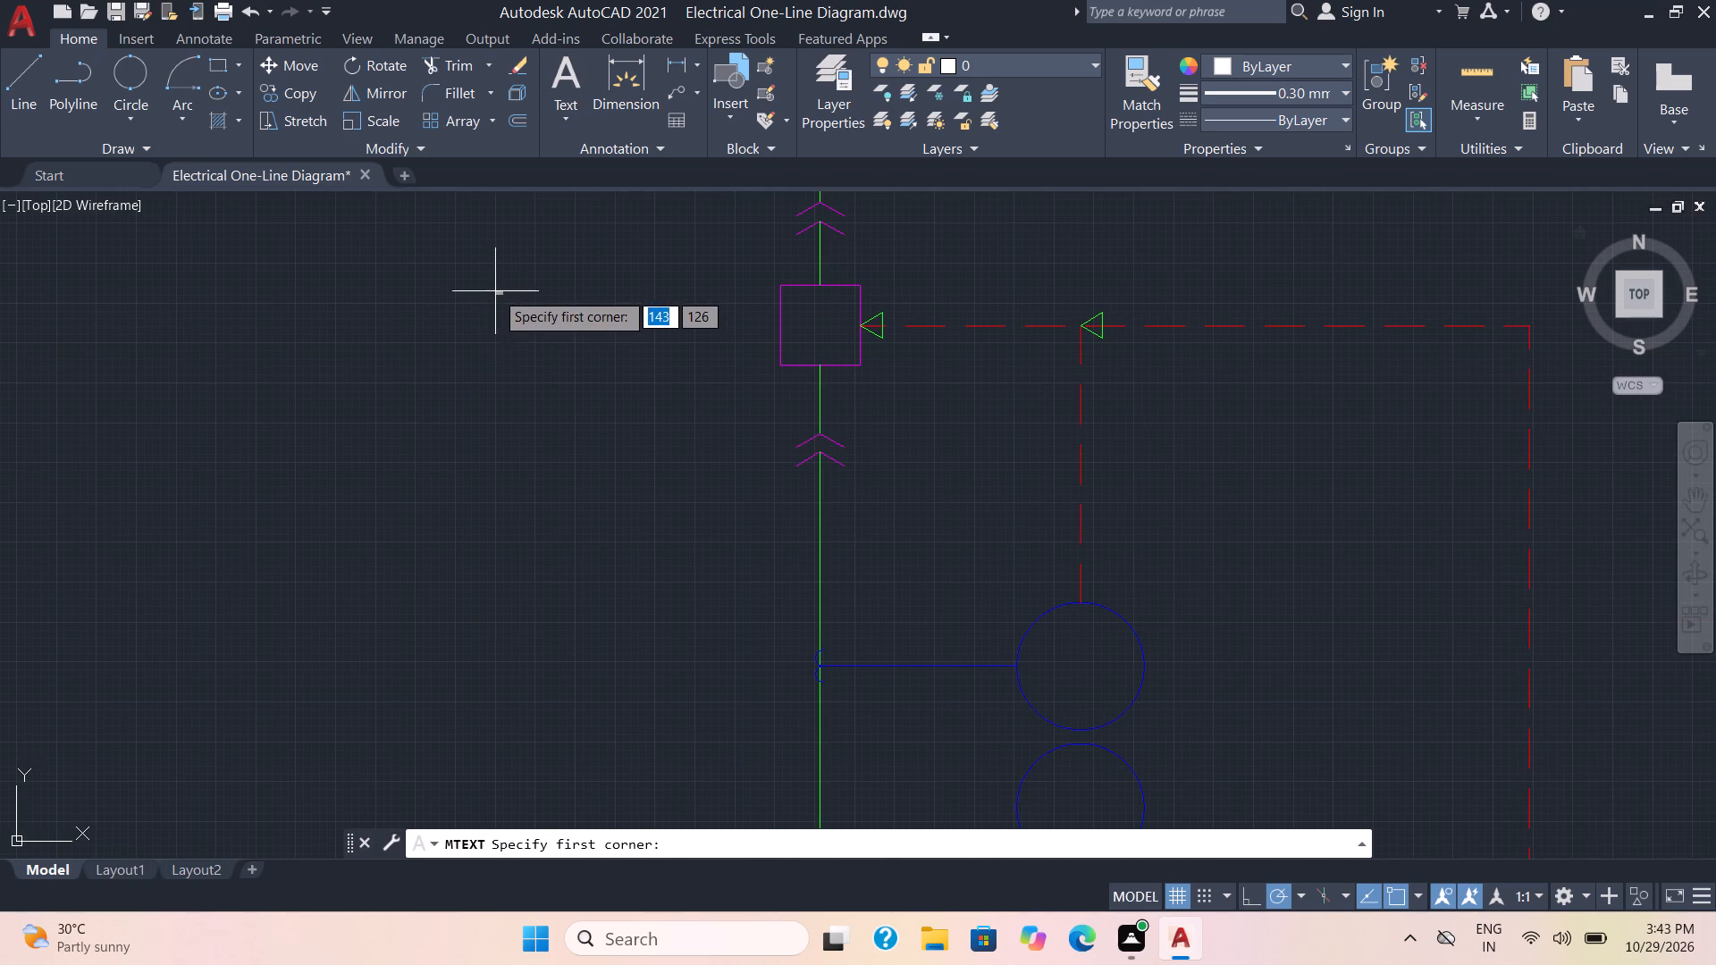
click(492, 289)
click(718, 373)
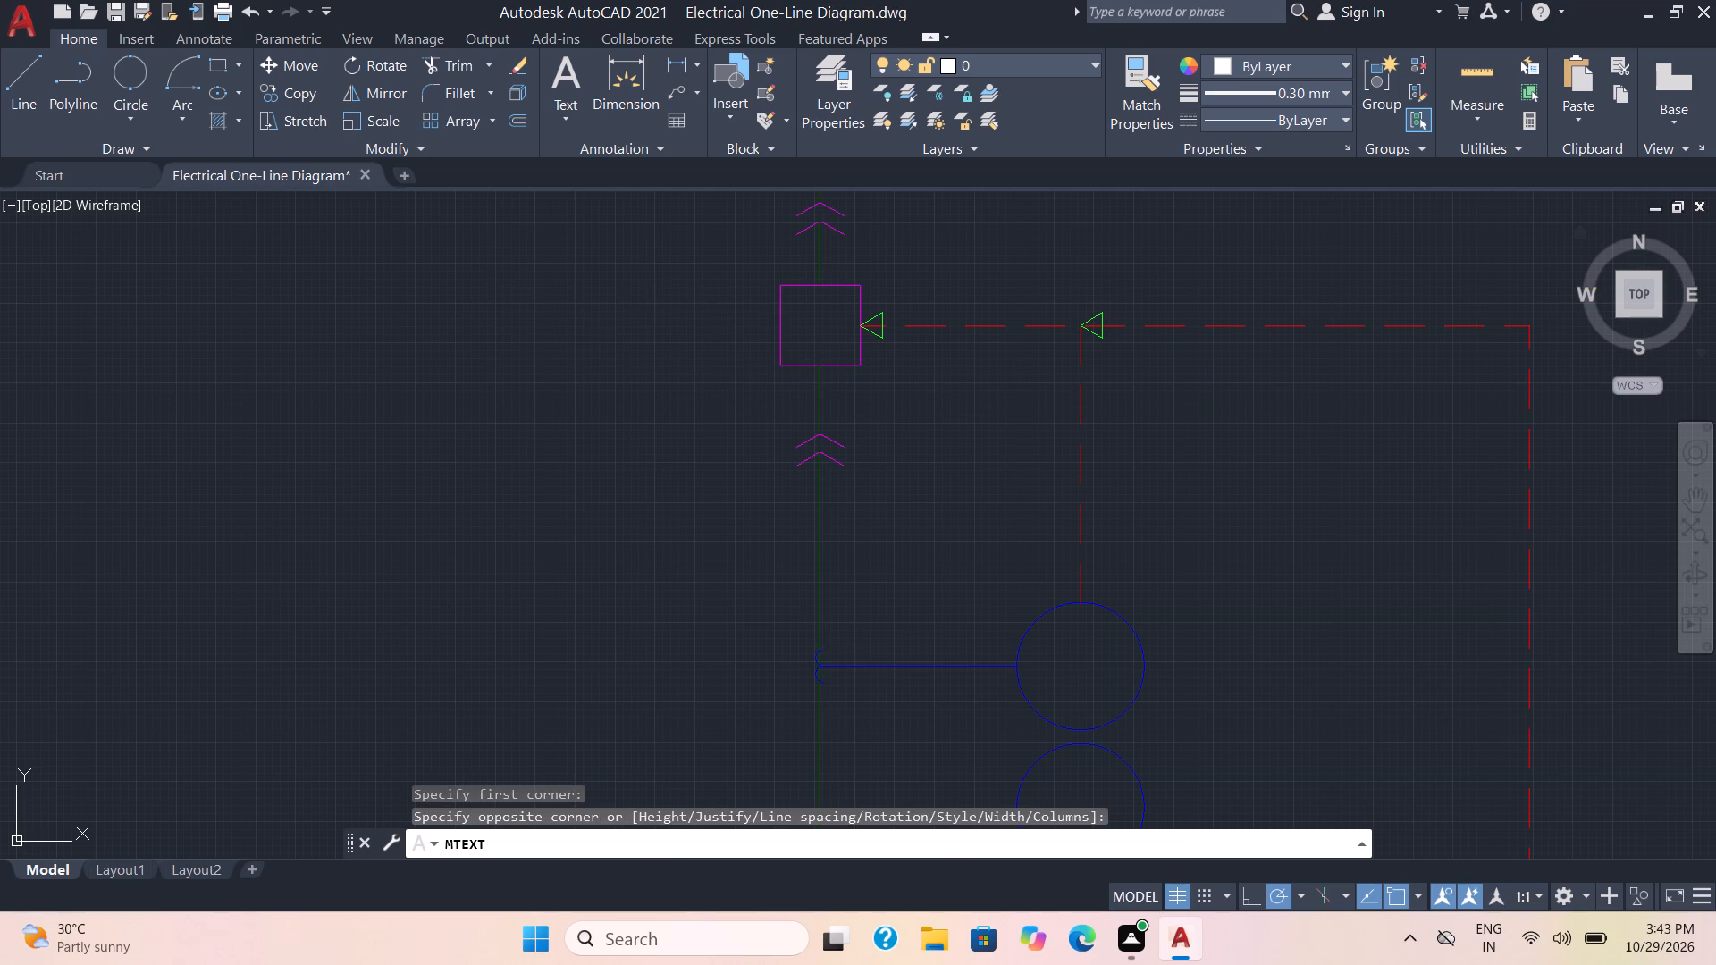
text(1200)
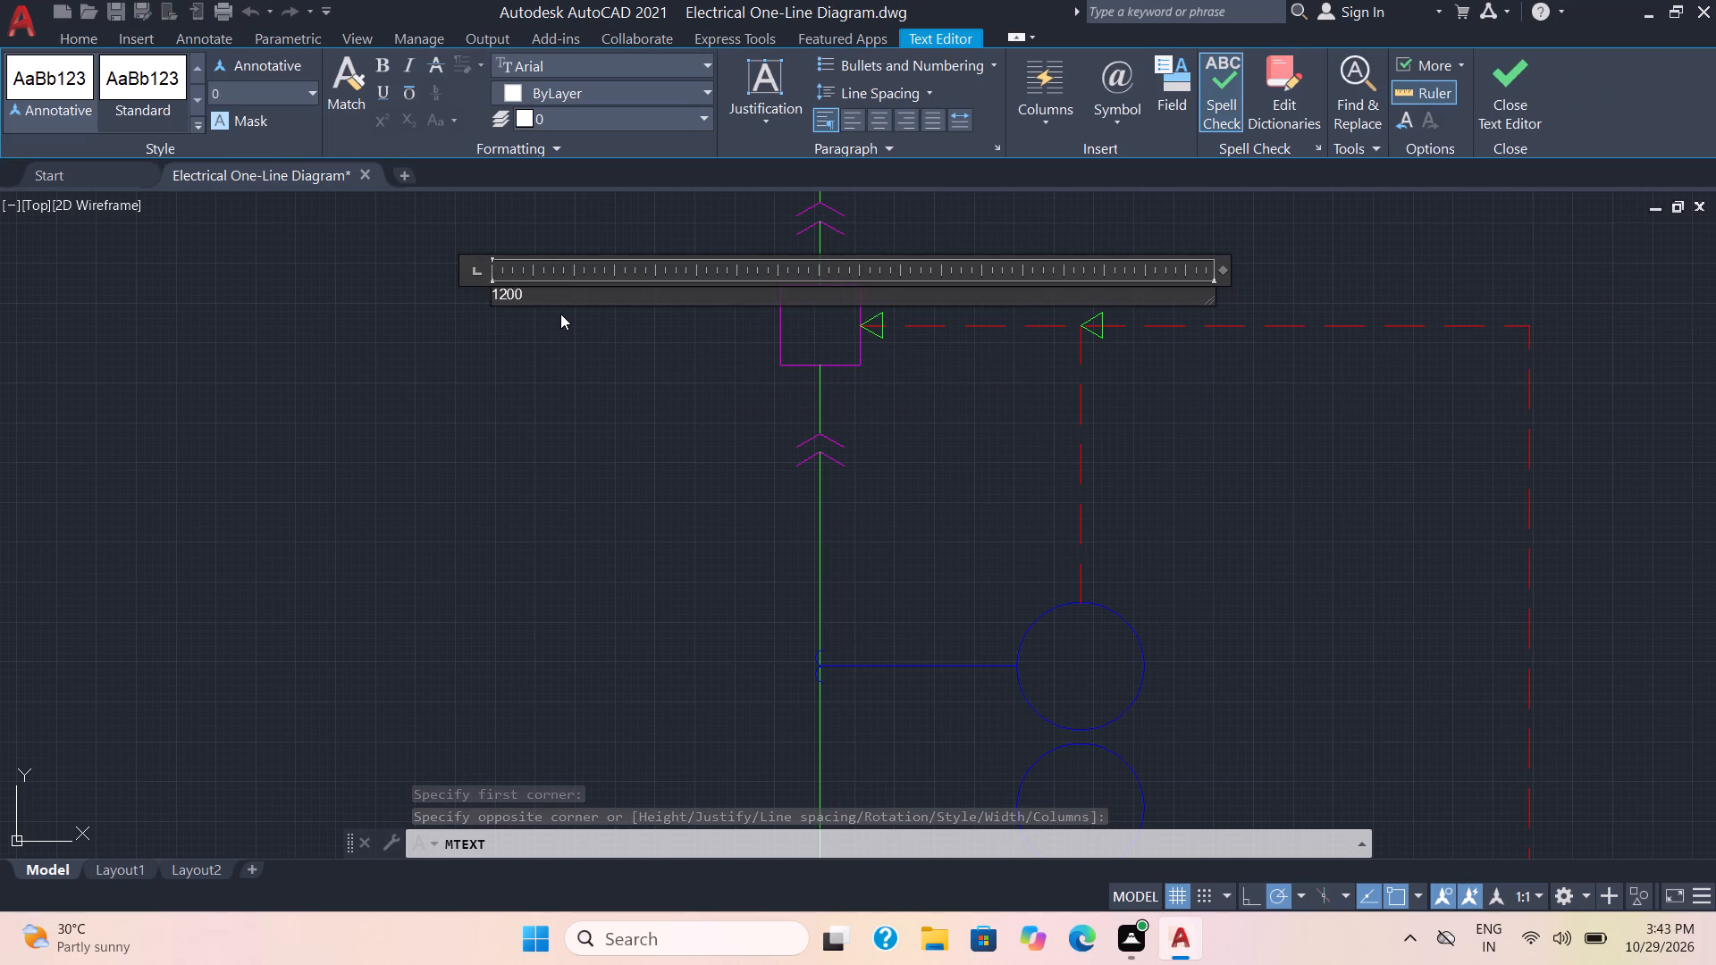
key(a)
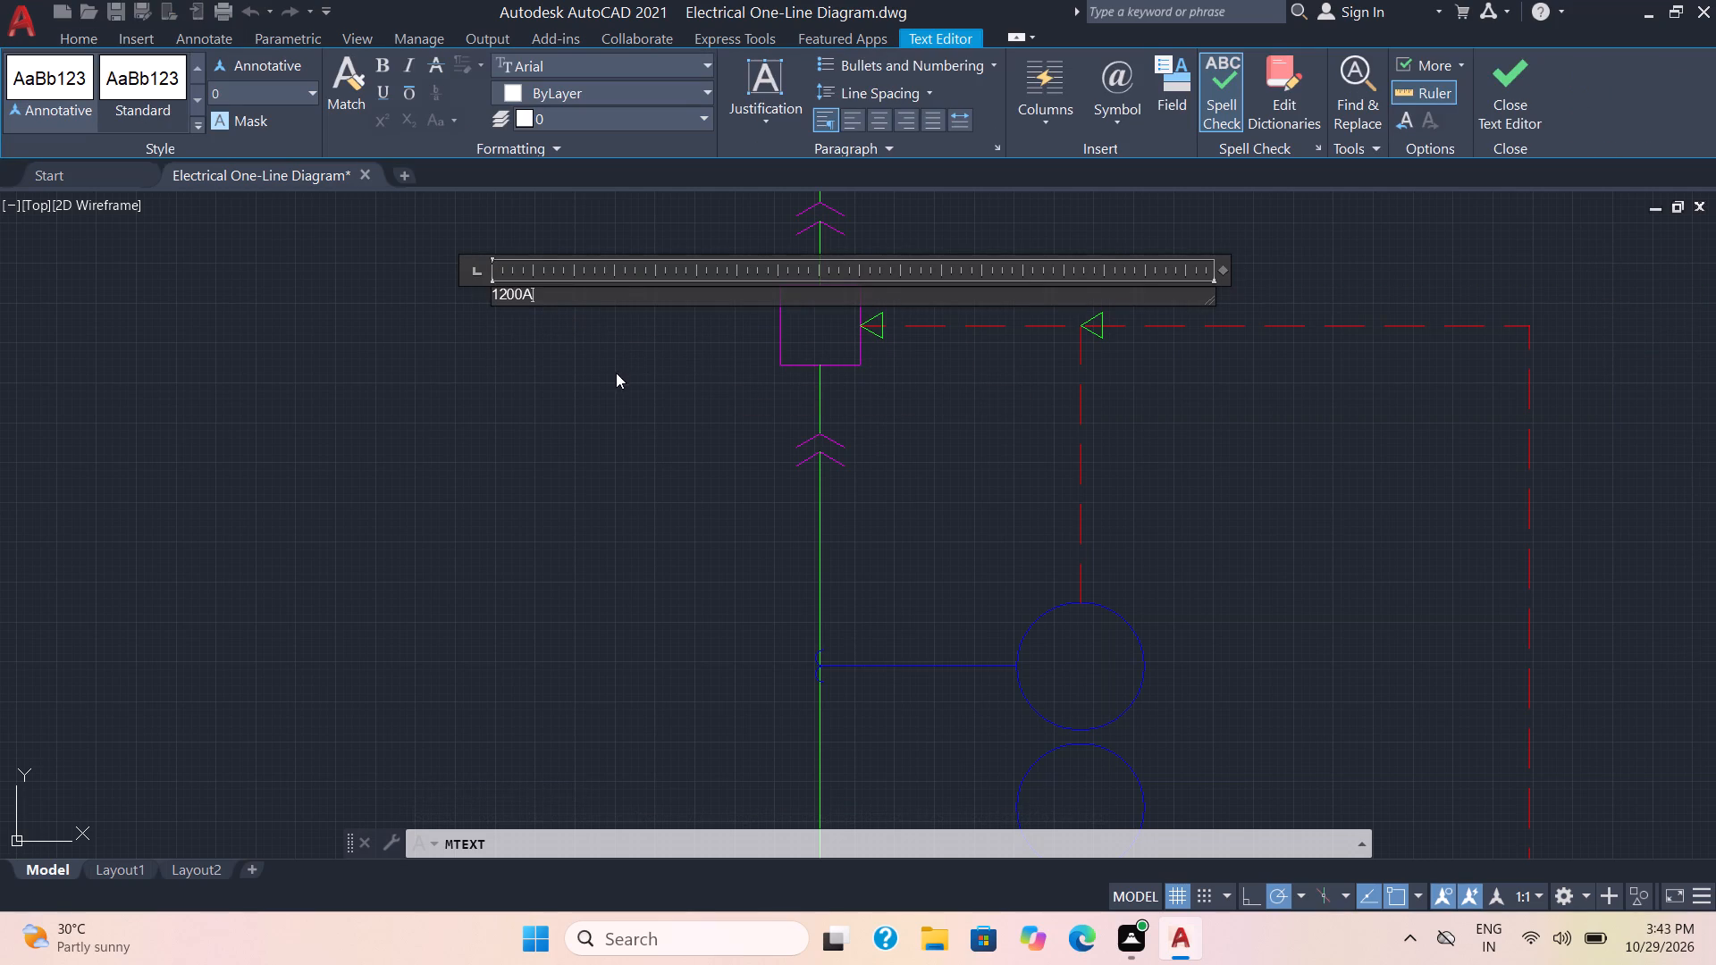
click(611, 382)
Set the text height of the 1200A label to 2 mm.
click(540, 341)
click(435, 264)
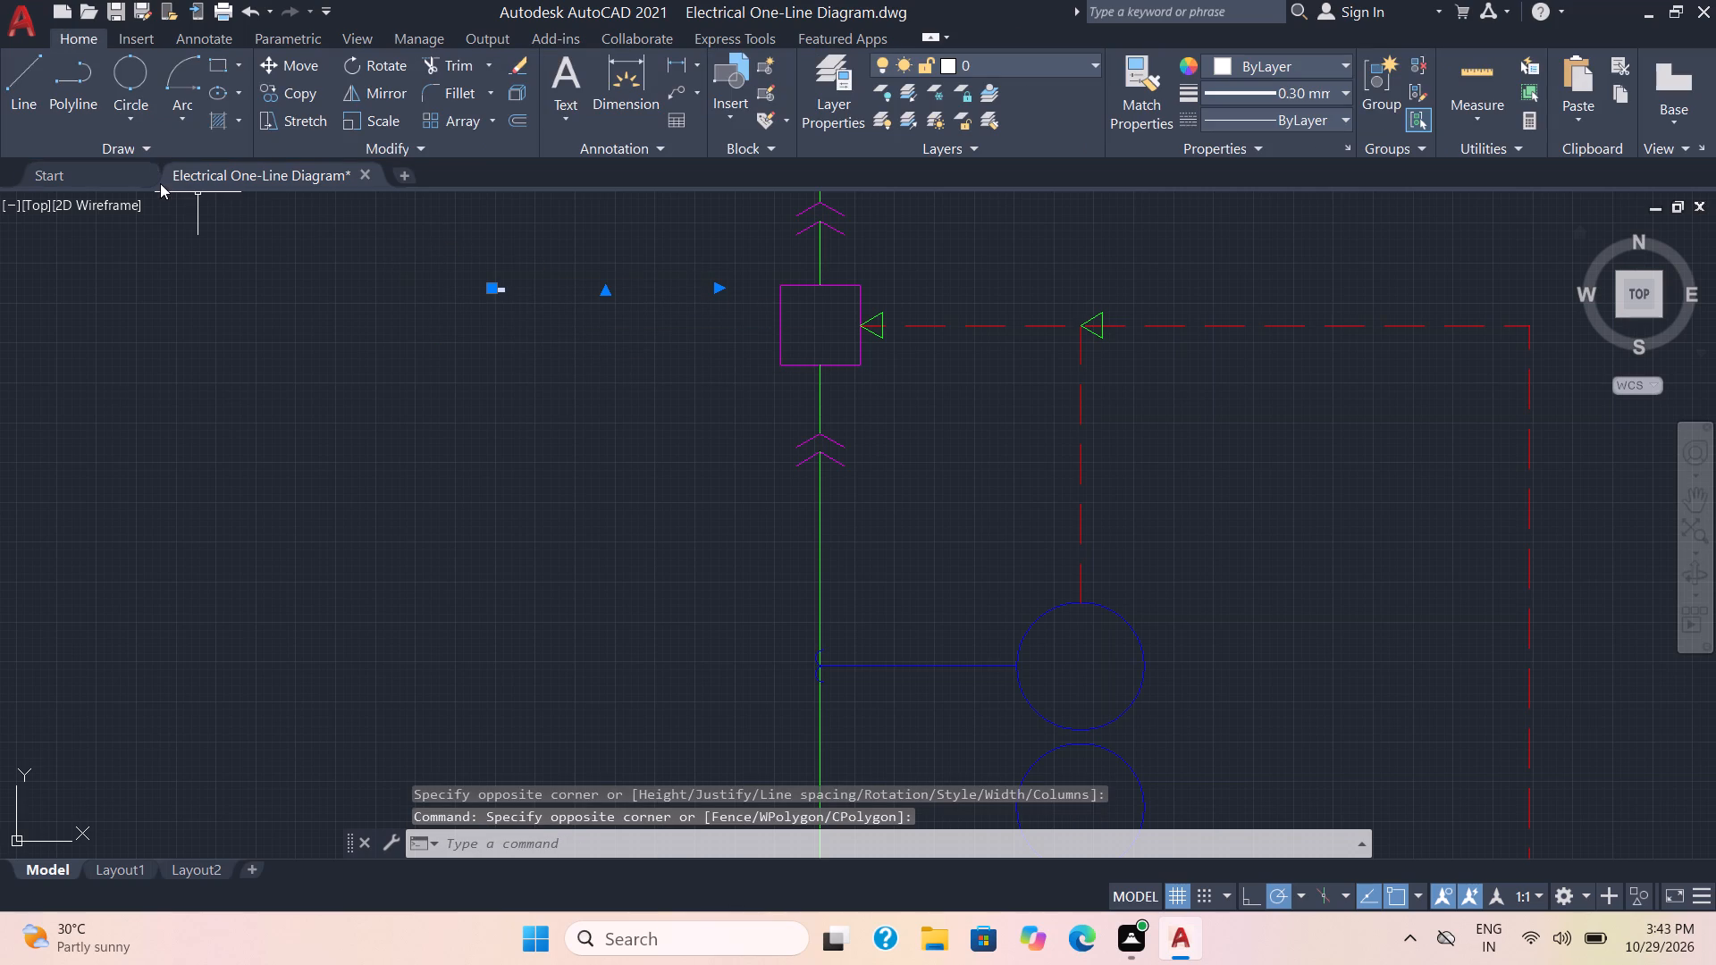
key(ctrl+1)
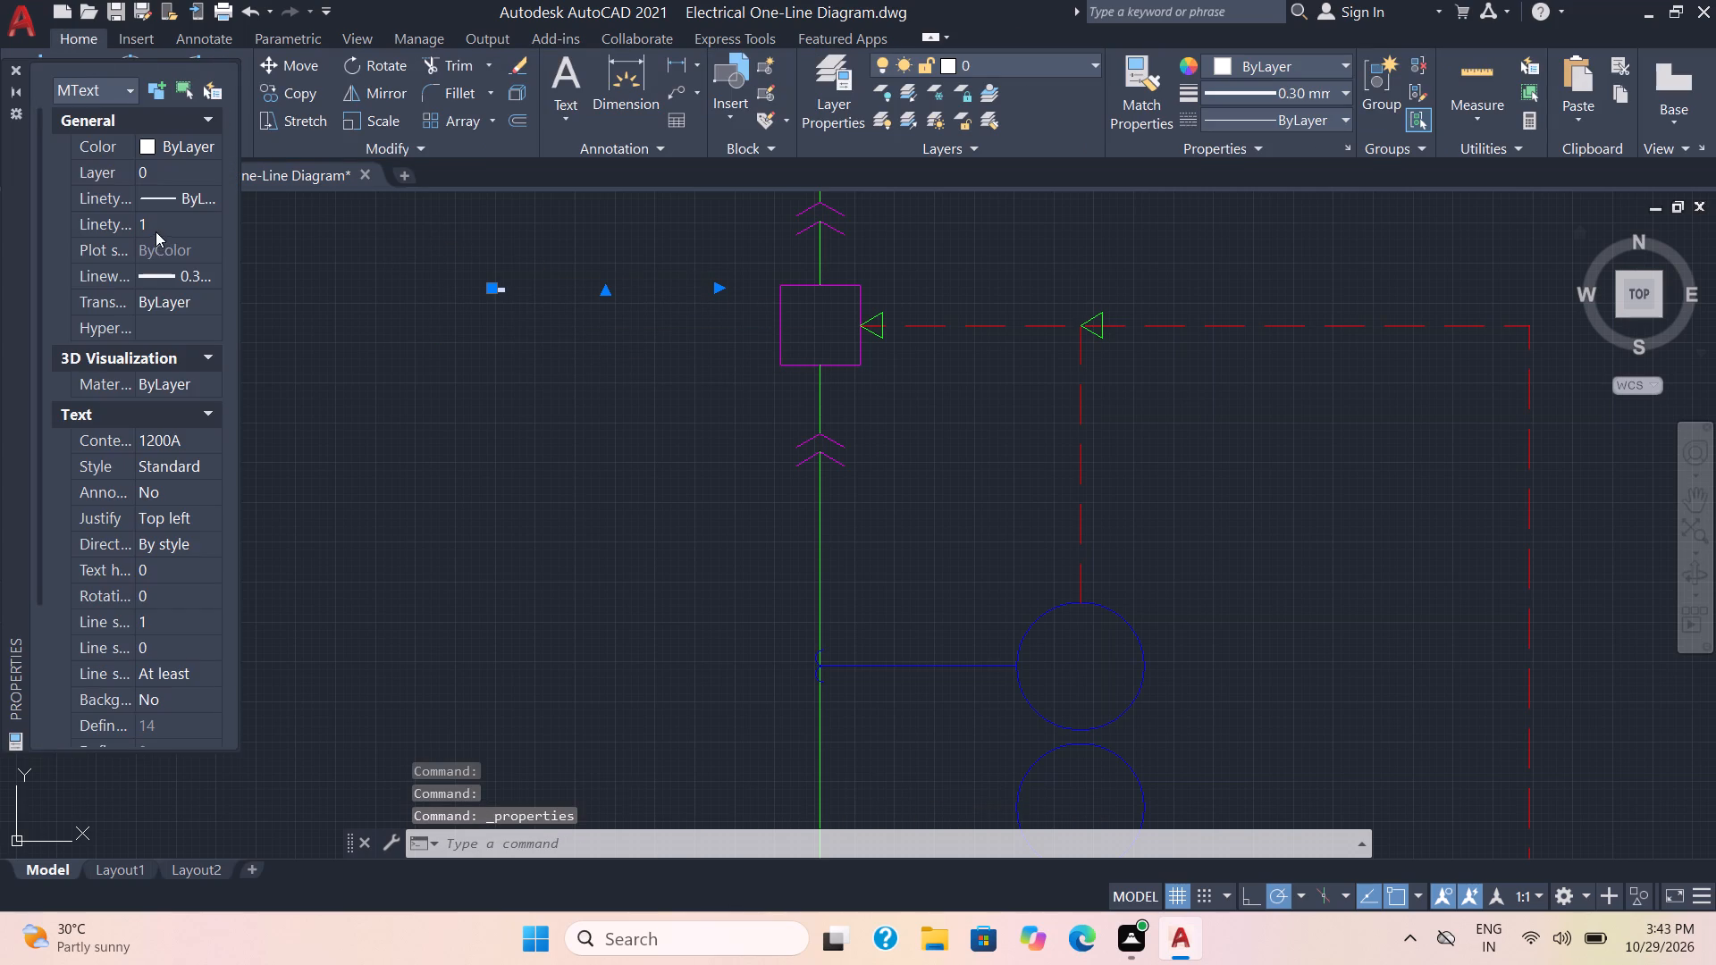
click(158, 569)
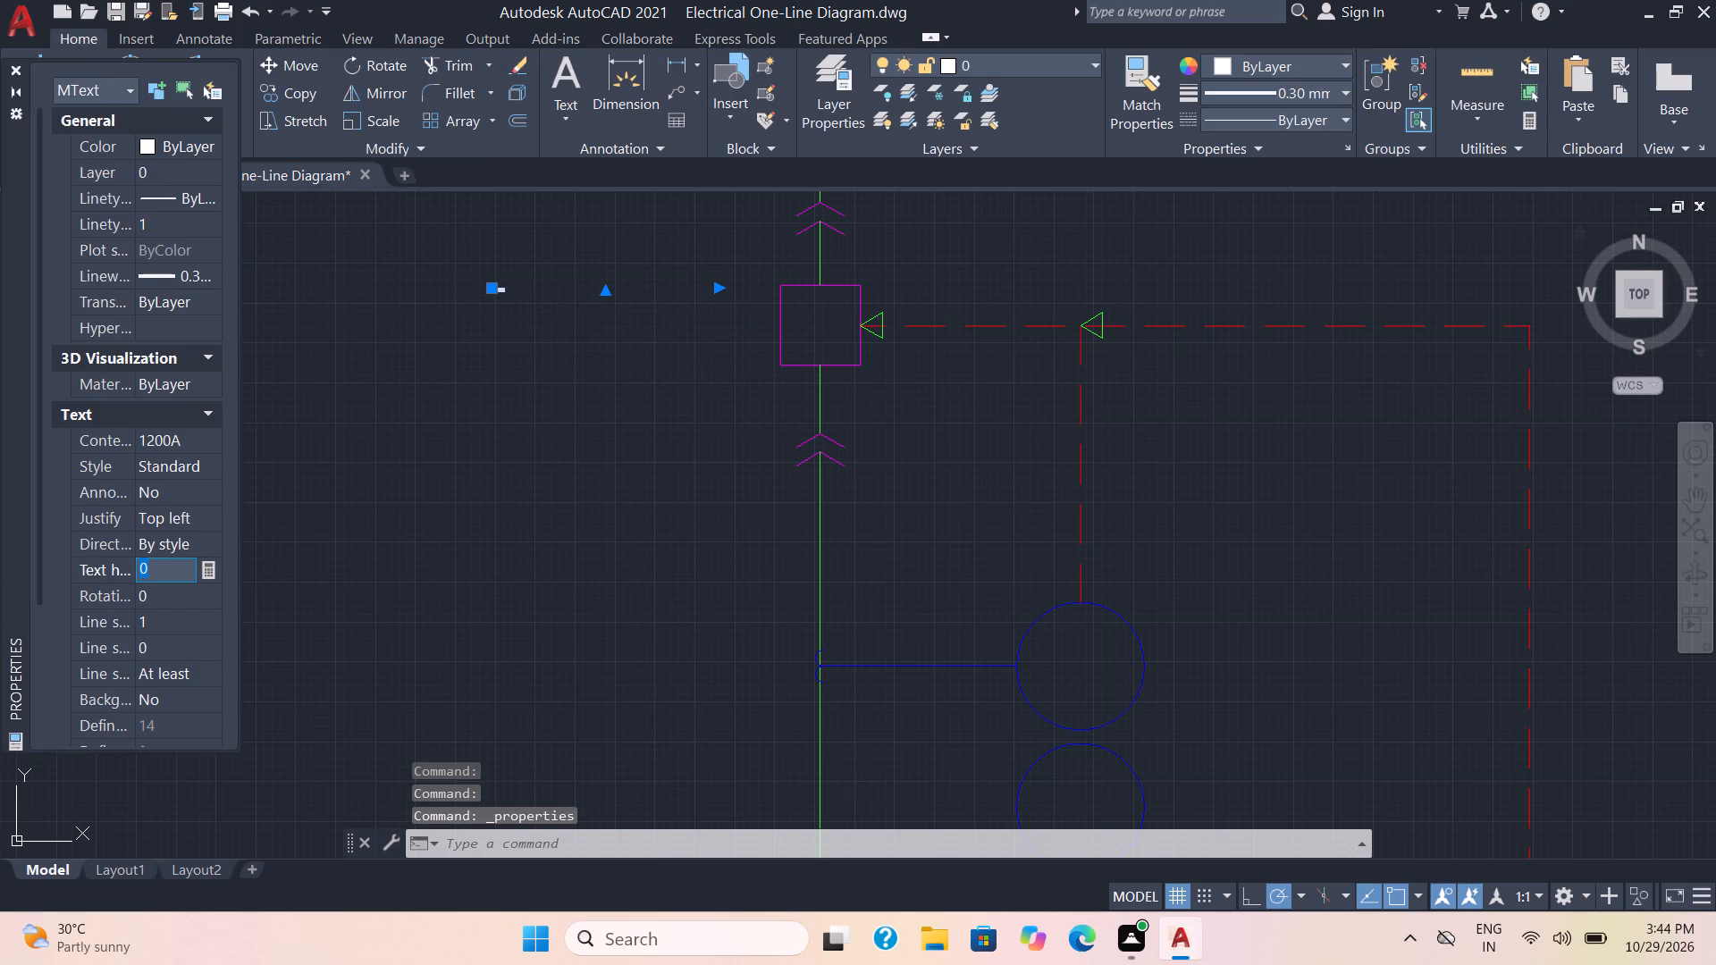
key(1)
key(Return)
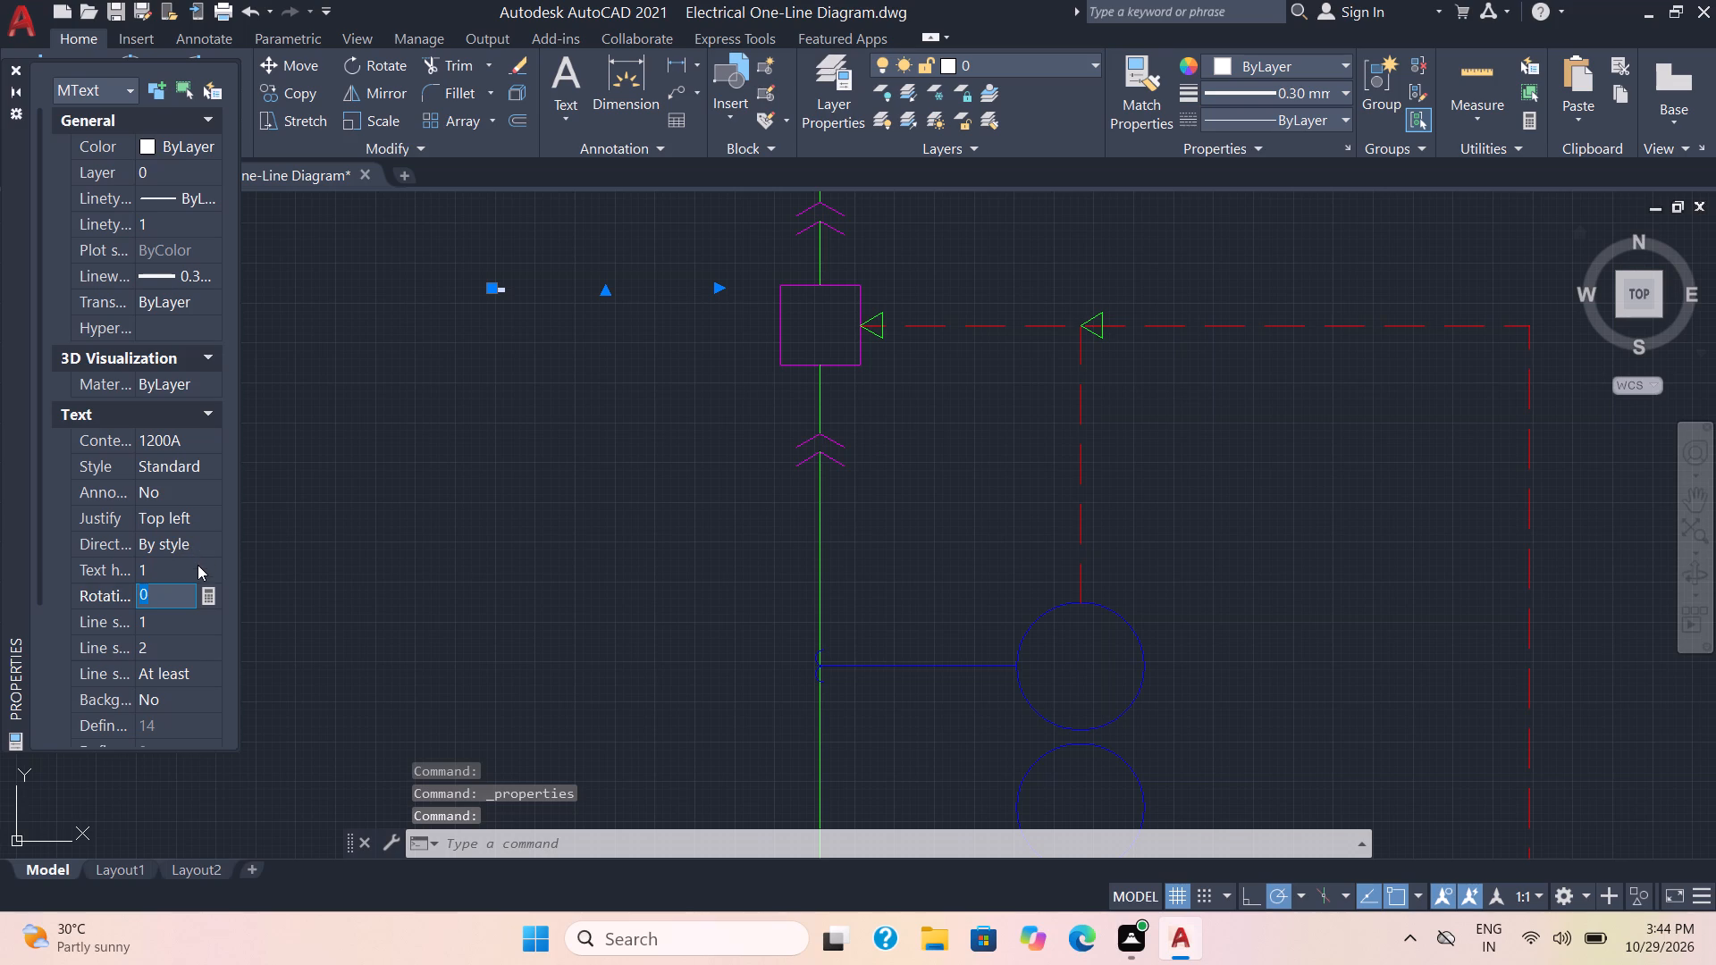
click(194, 567)
key(2)
key(Return)
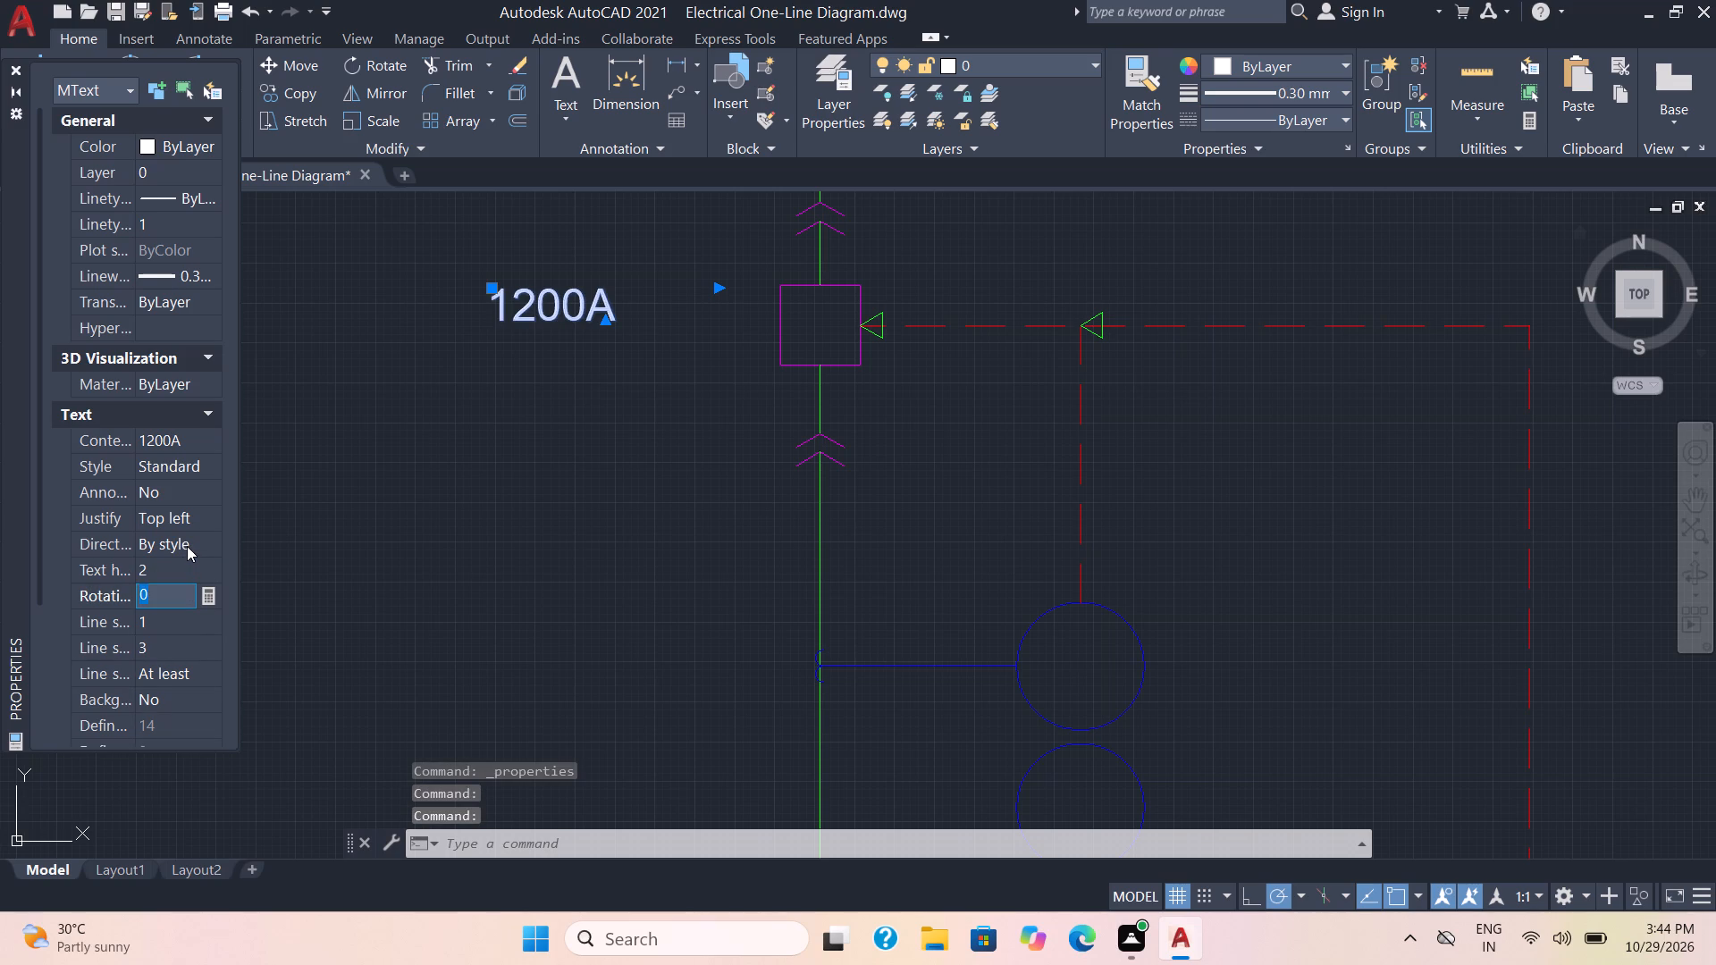
click(9, 68)
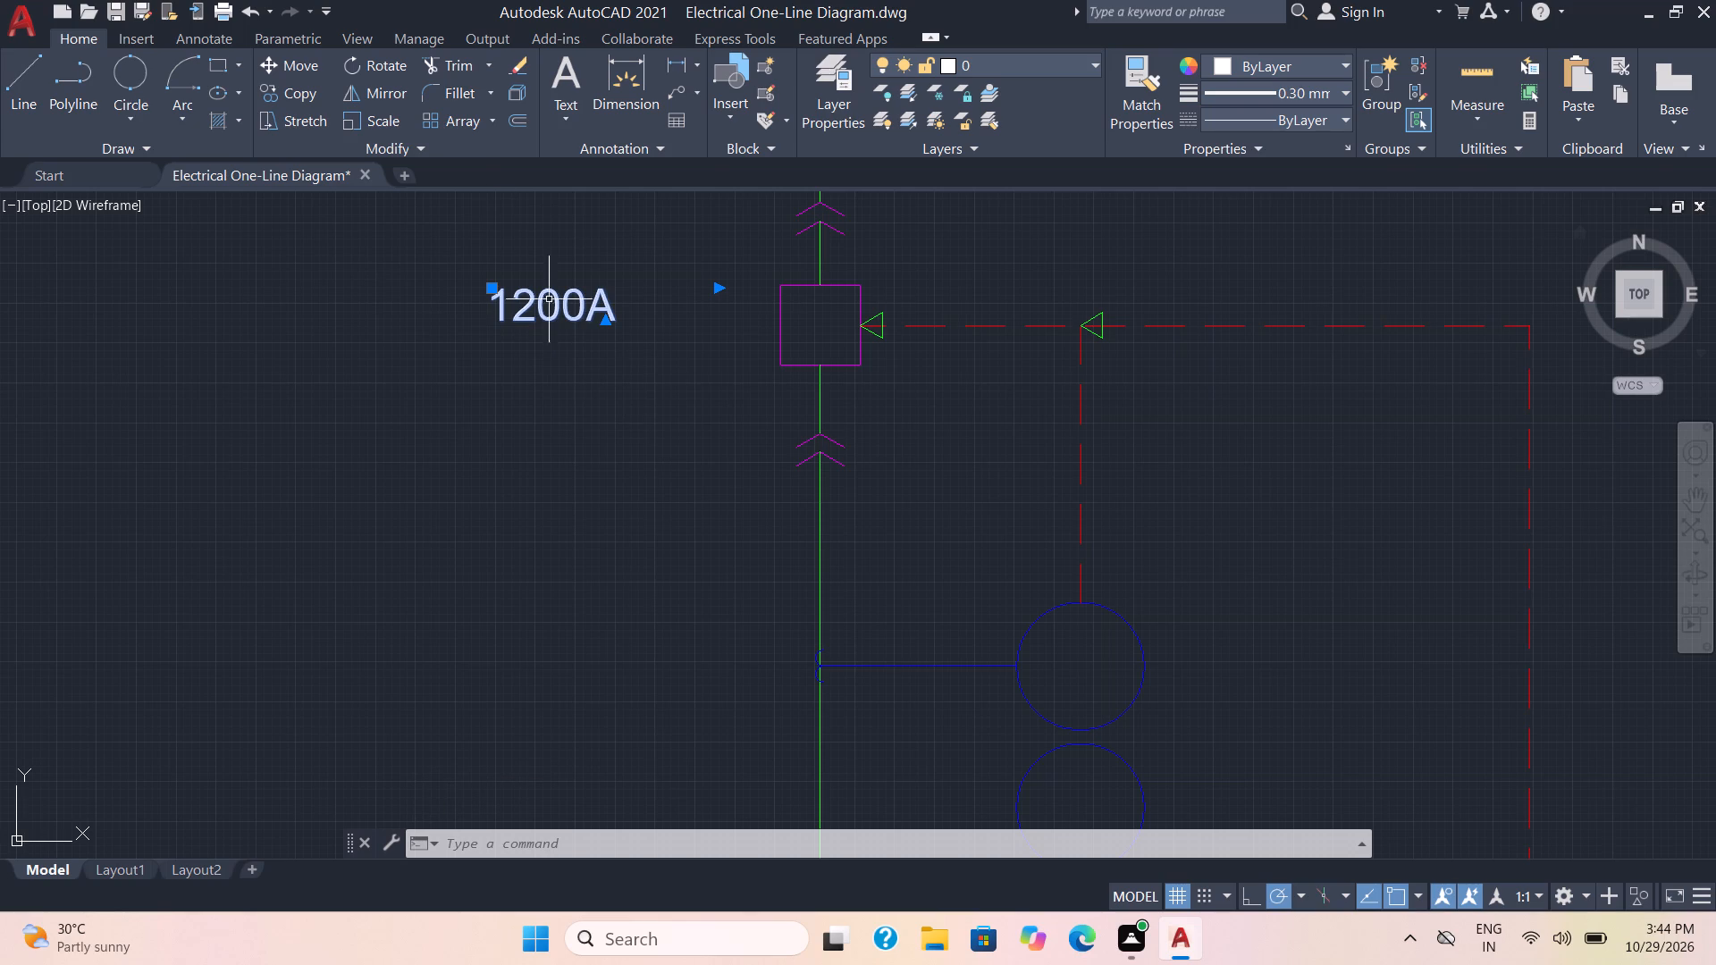
Copy the 1200A label beside the two upper blue branches, left of the short blue bar, and right of the magenta-circled switch.
click(267, 91)
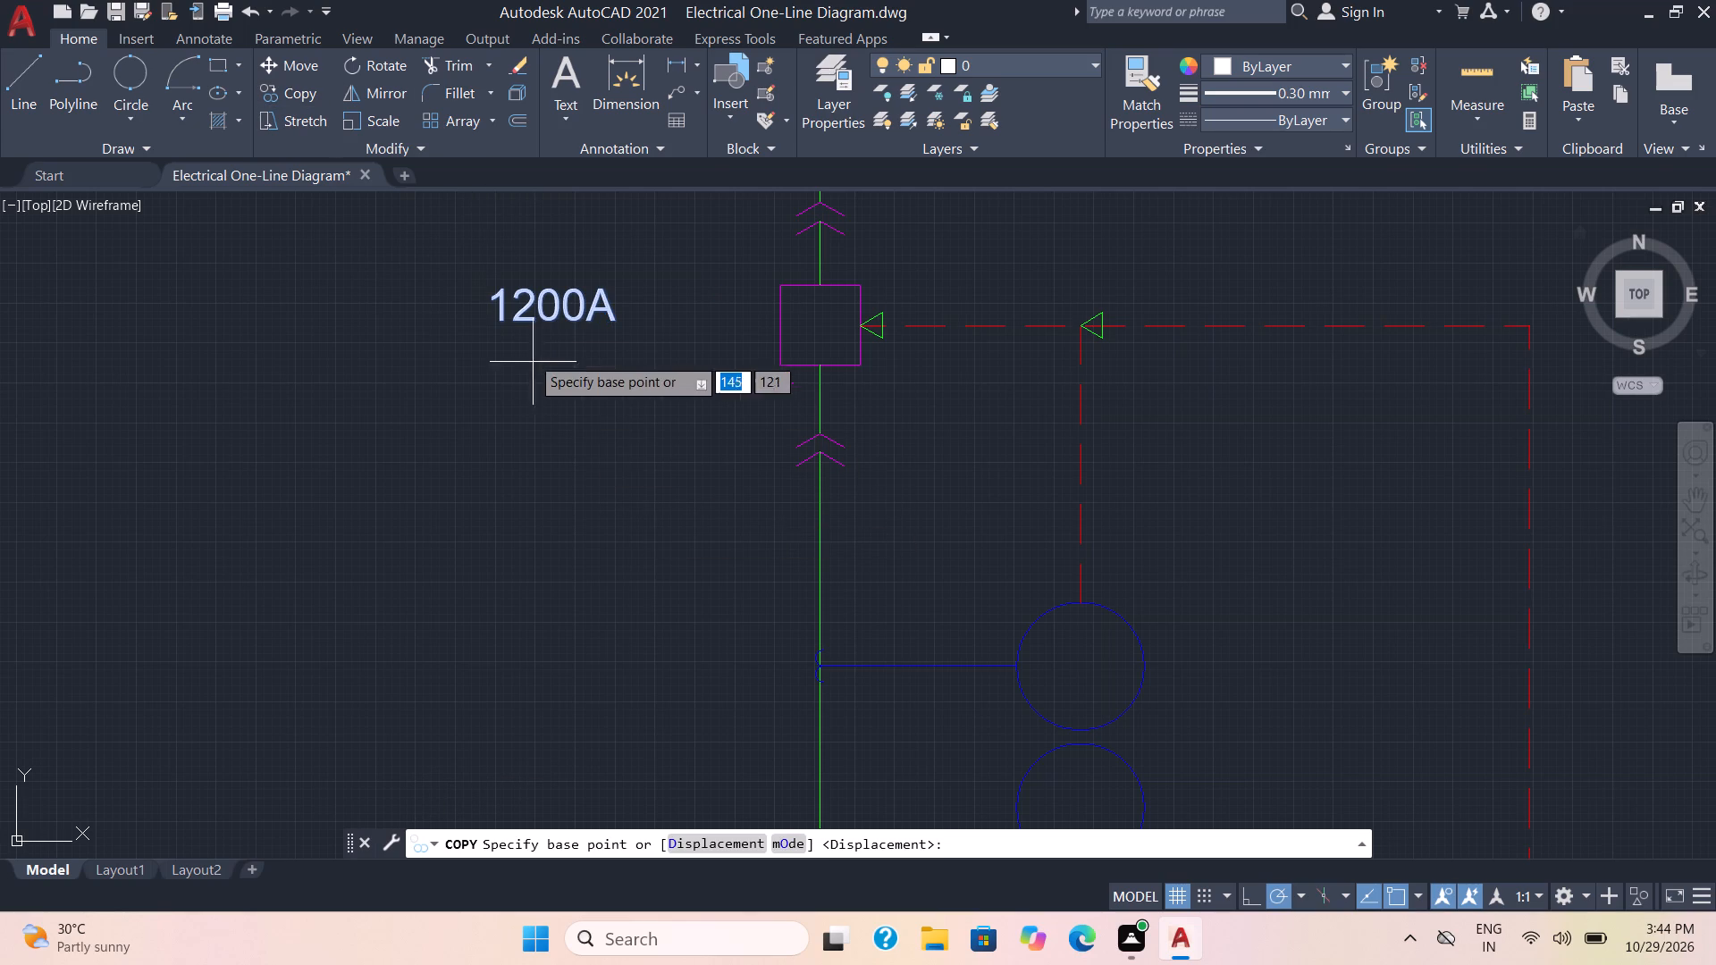
click(551, 301)
scroll(601, 461, down, 2)
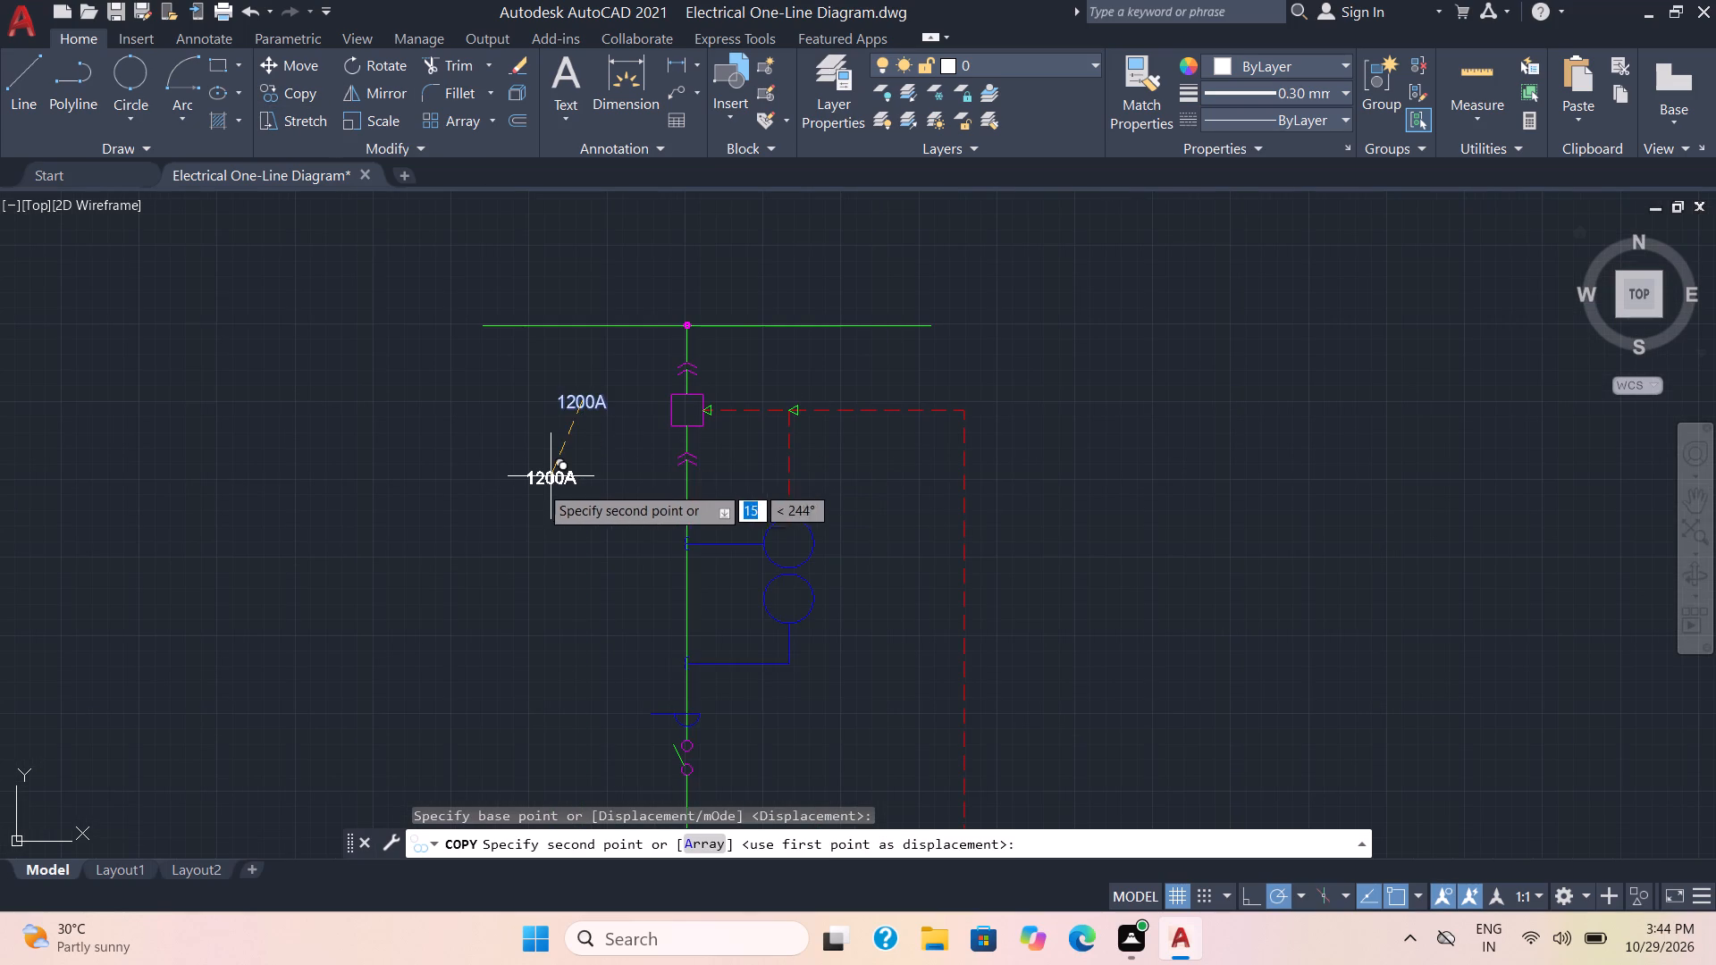
click(641, 543)
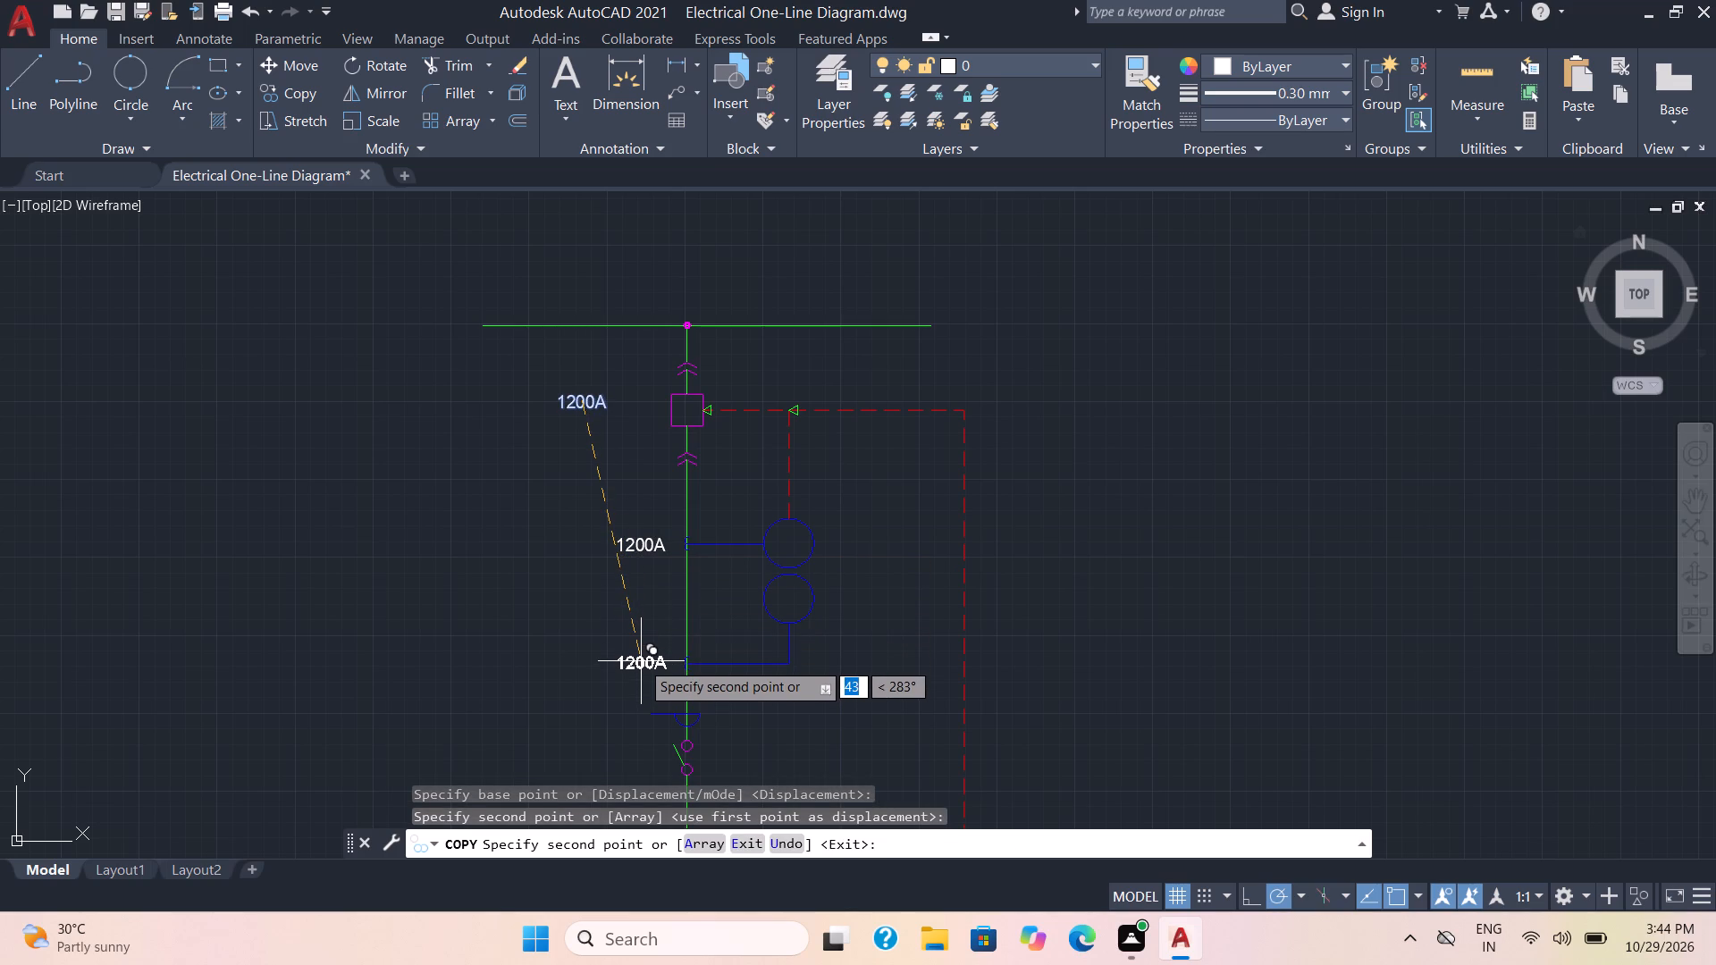
click(641, 661)
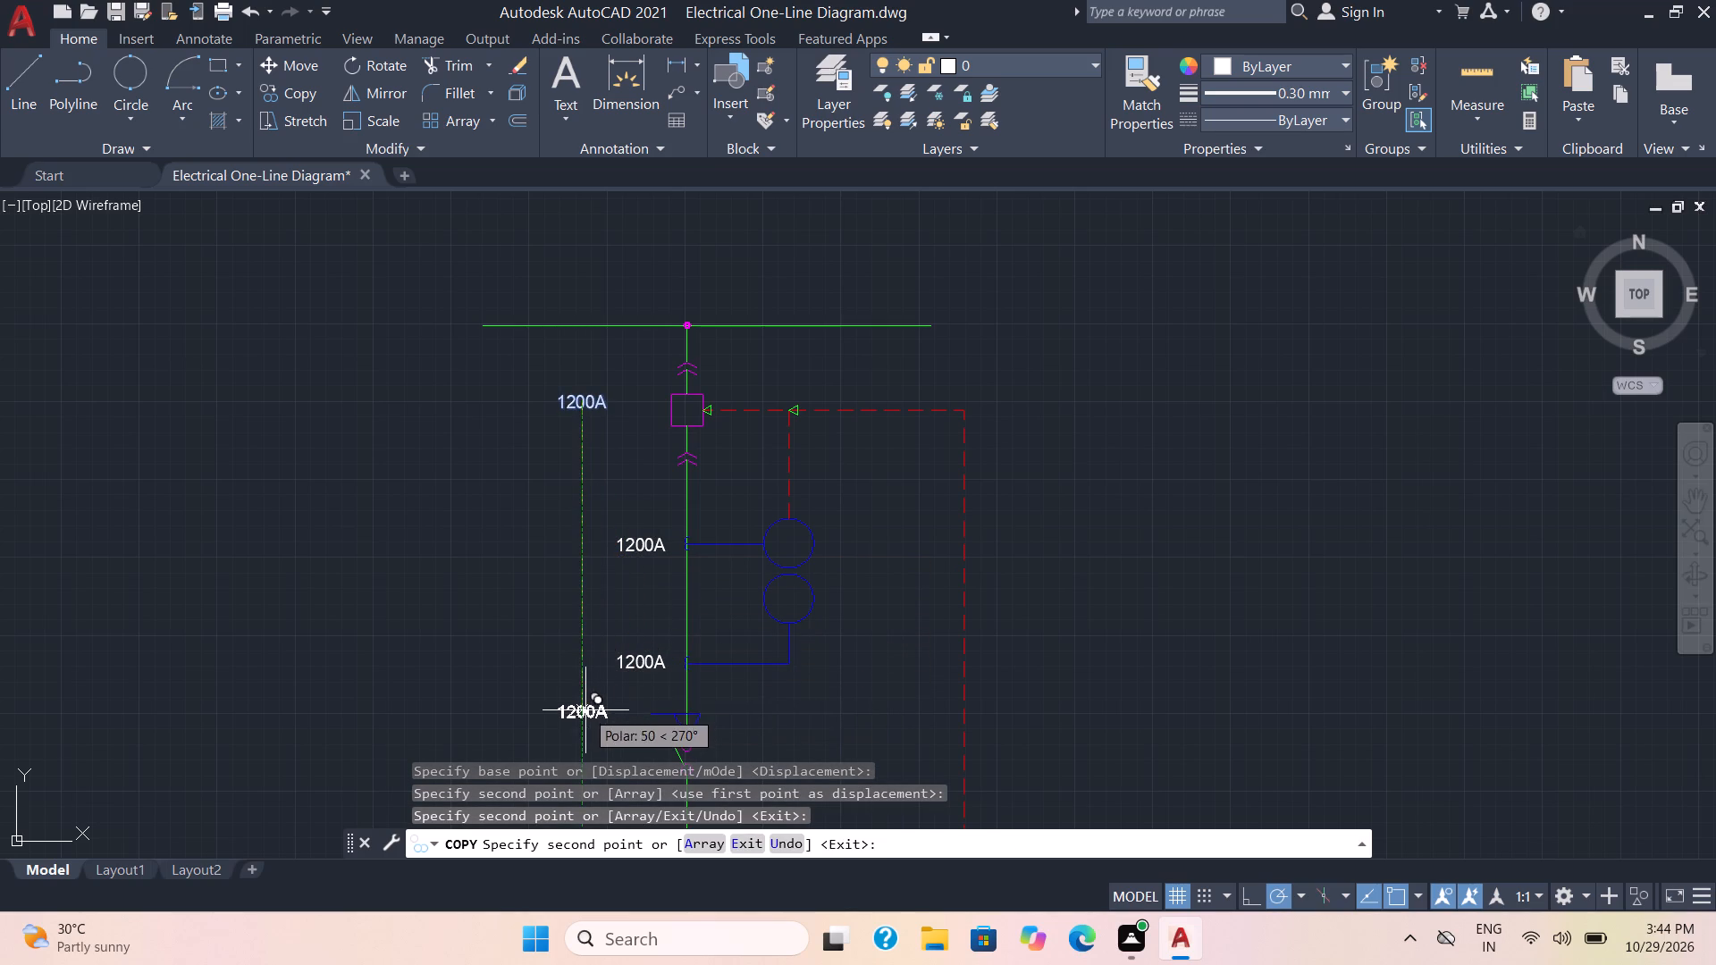
click(524, 714)
scroll(563, 695, down, 1)
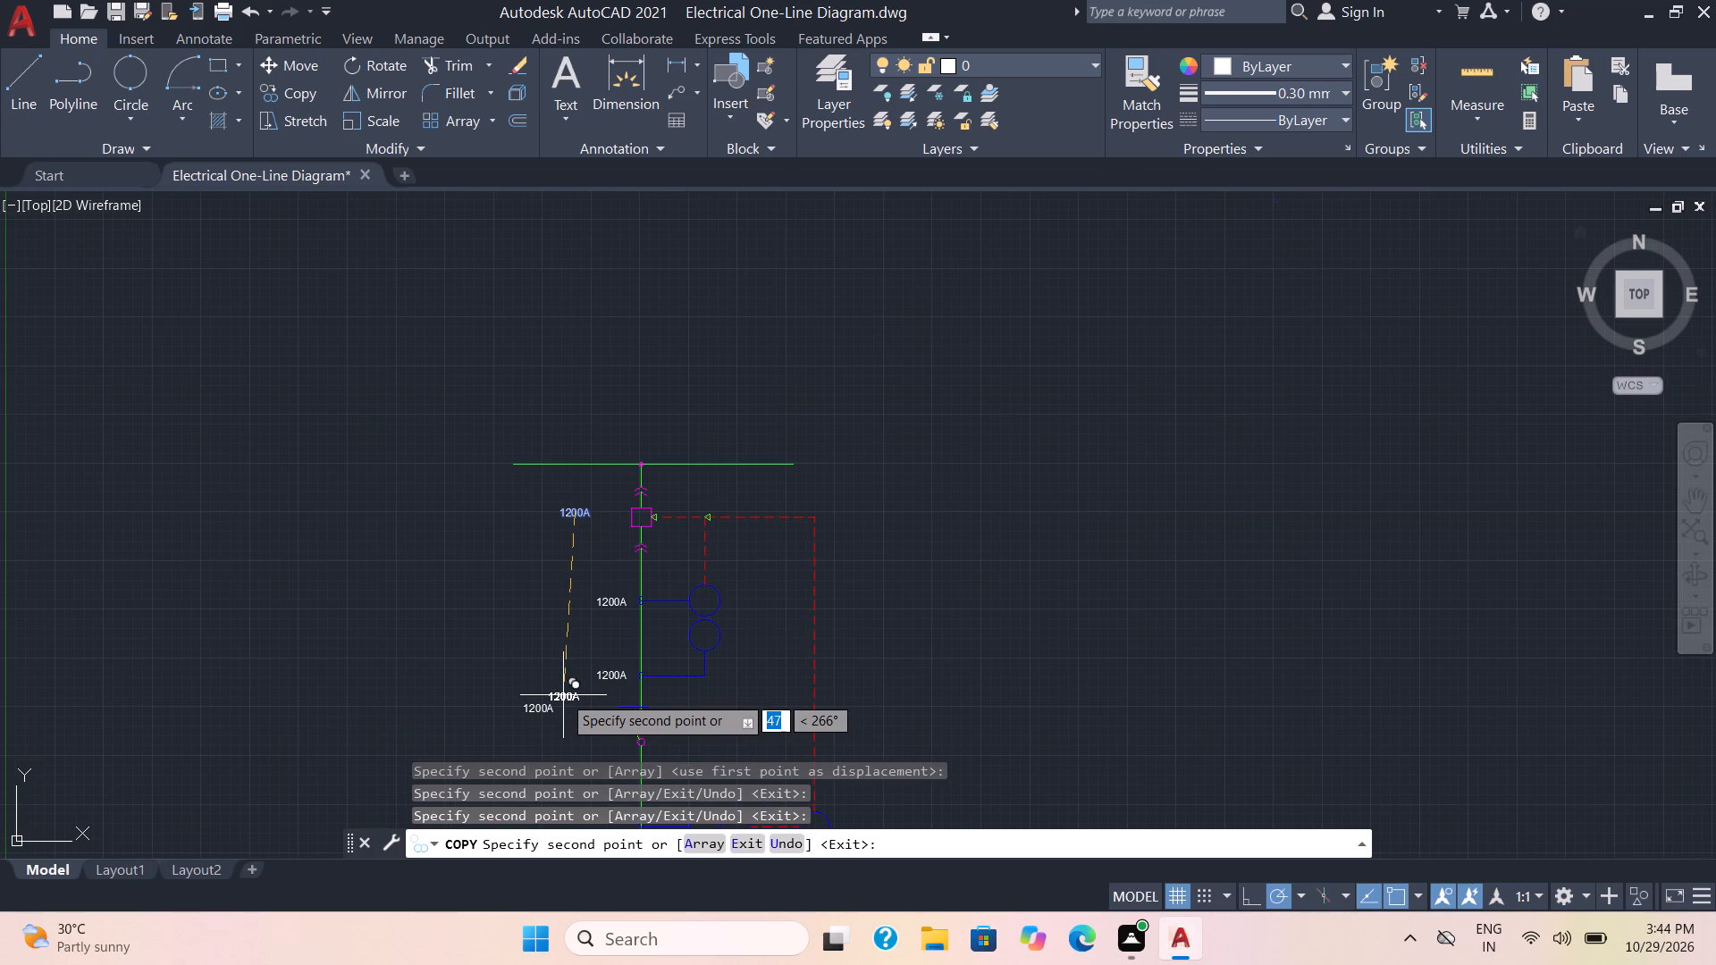
middle_drag(563, 694, 568, 436)
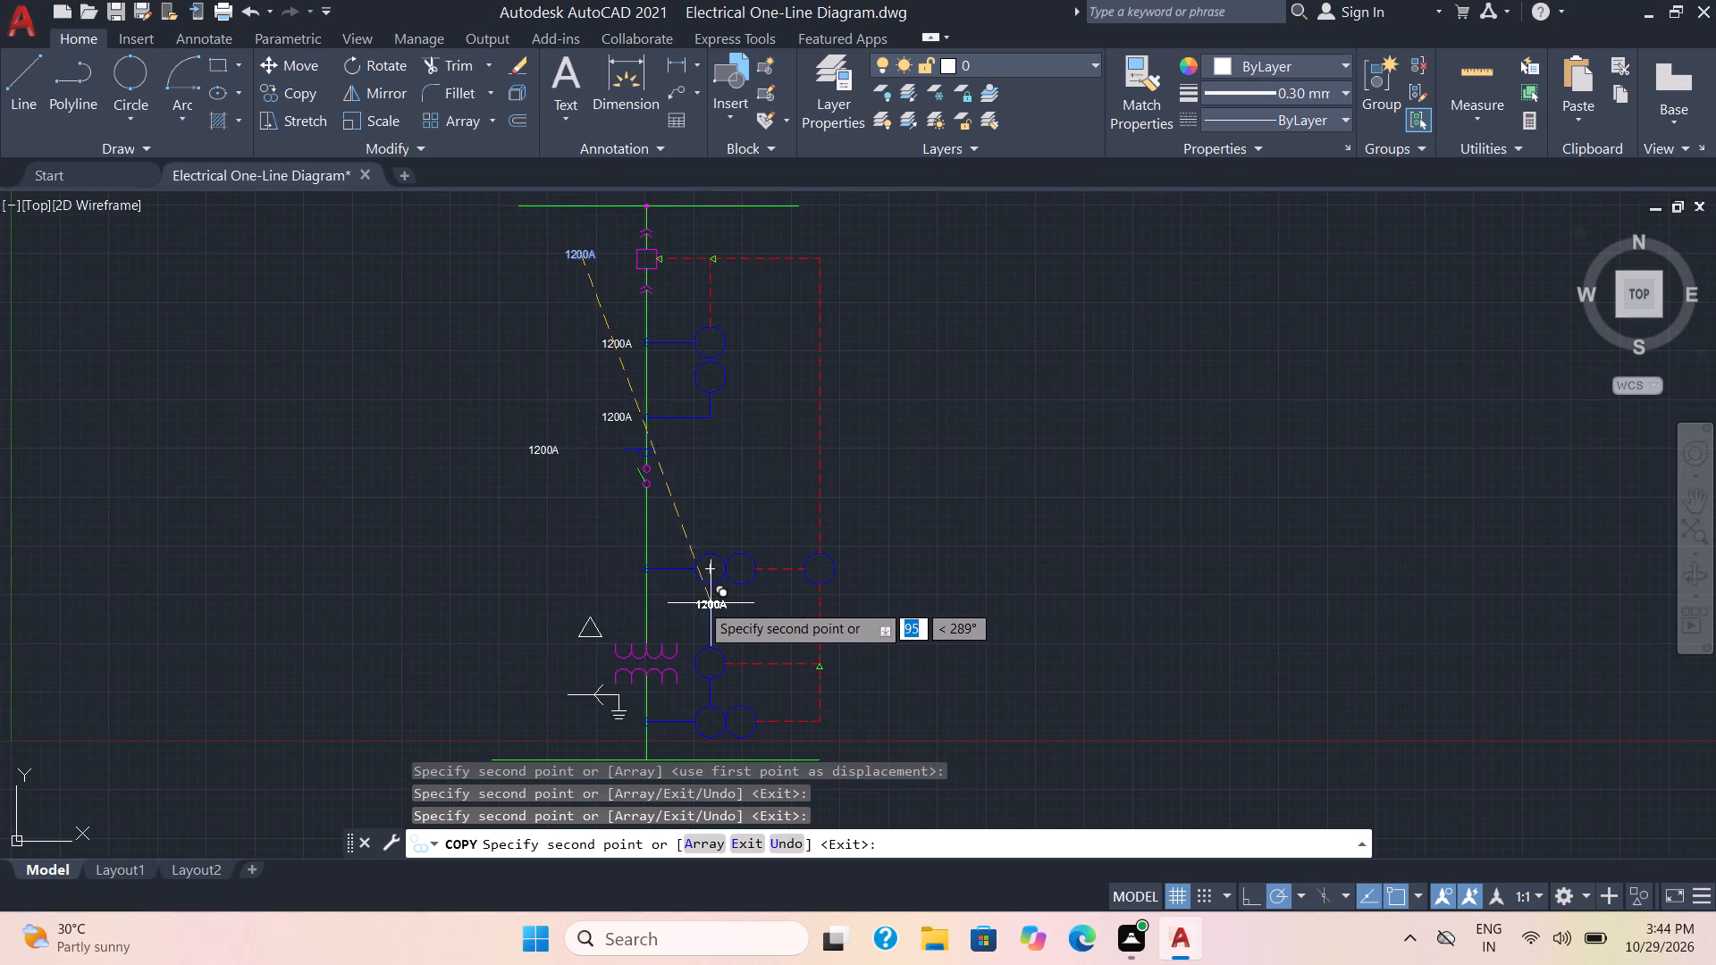
scroll(670, 476, up, 2)
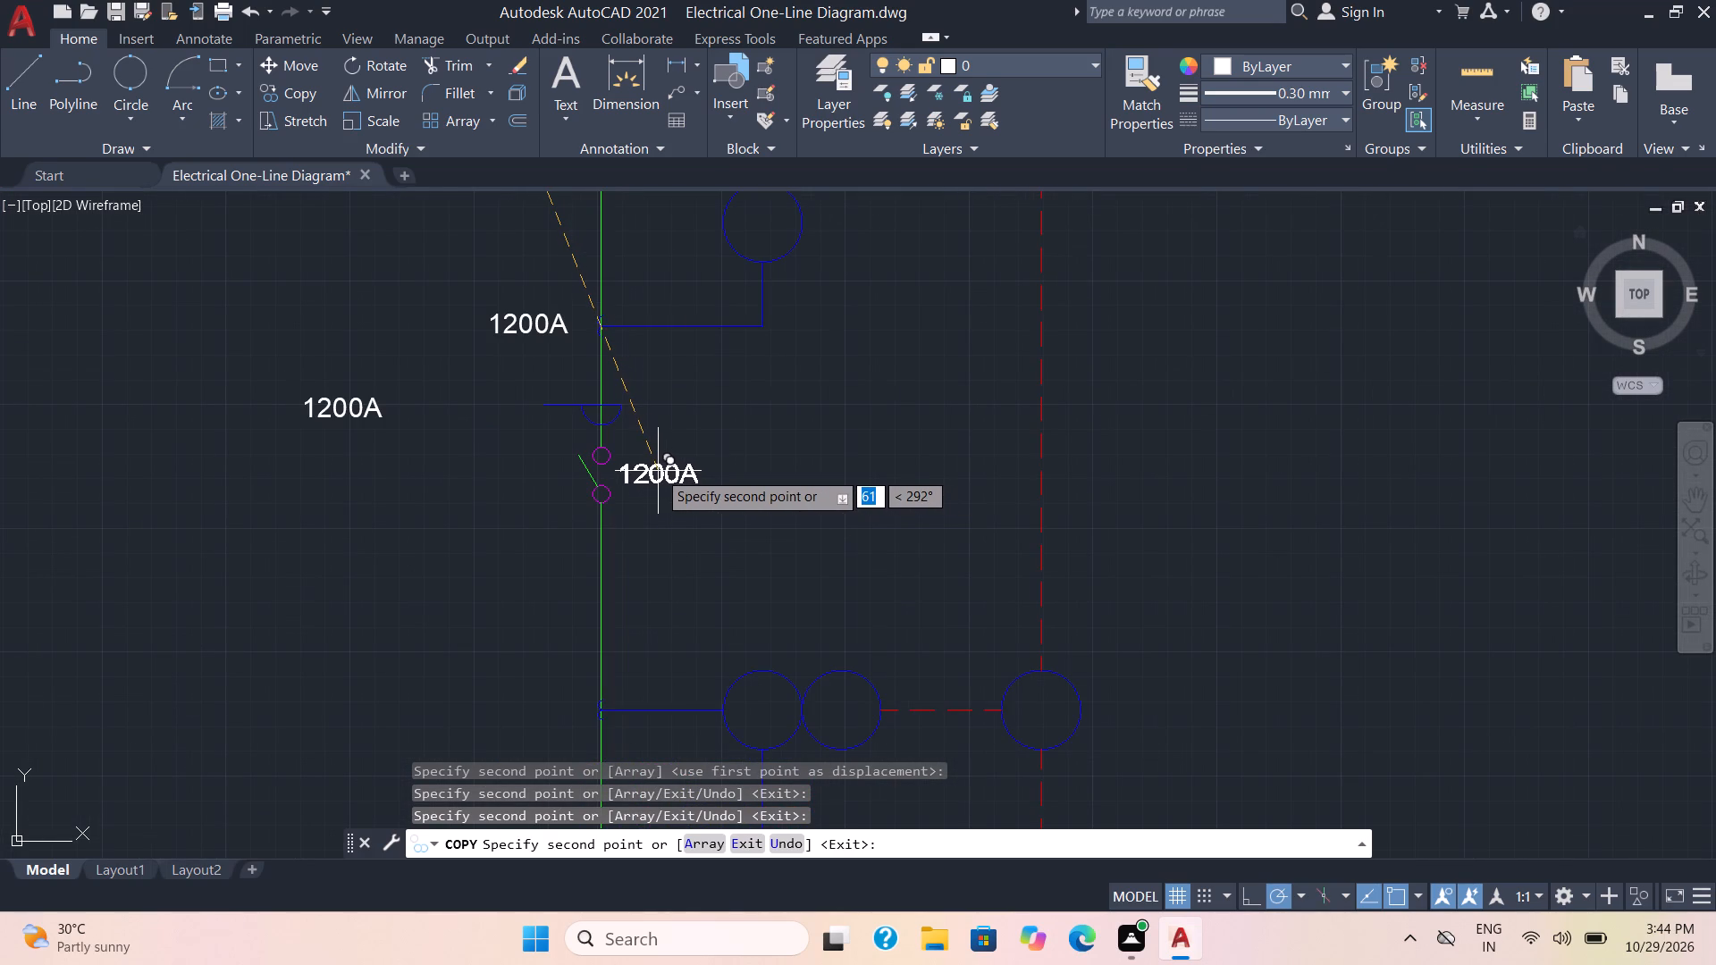
click(661, 471)
Place further 1200A copies left of the lower relay branch, left of the triangle, and above the lower green bus's left end.
scroll(674, 566, down, 1)
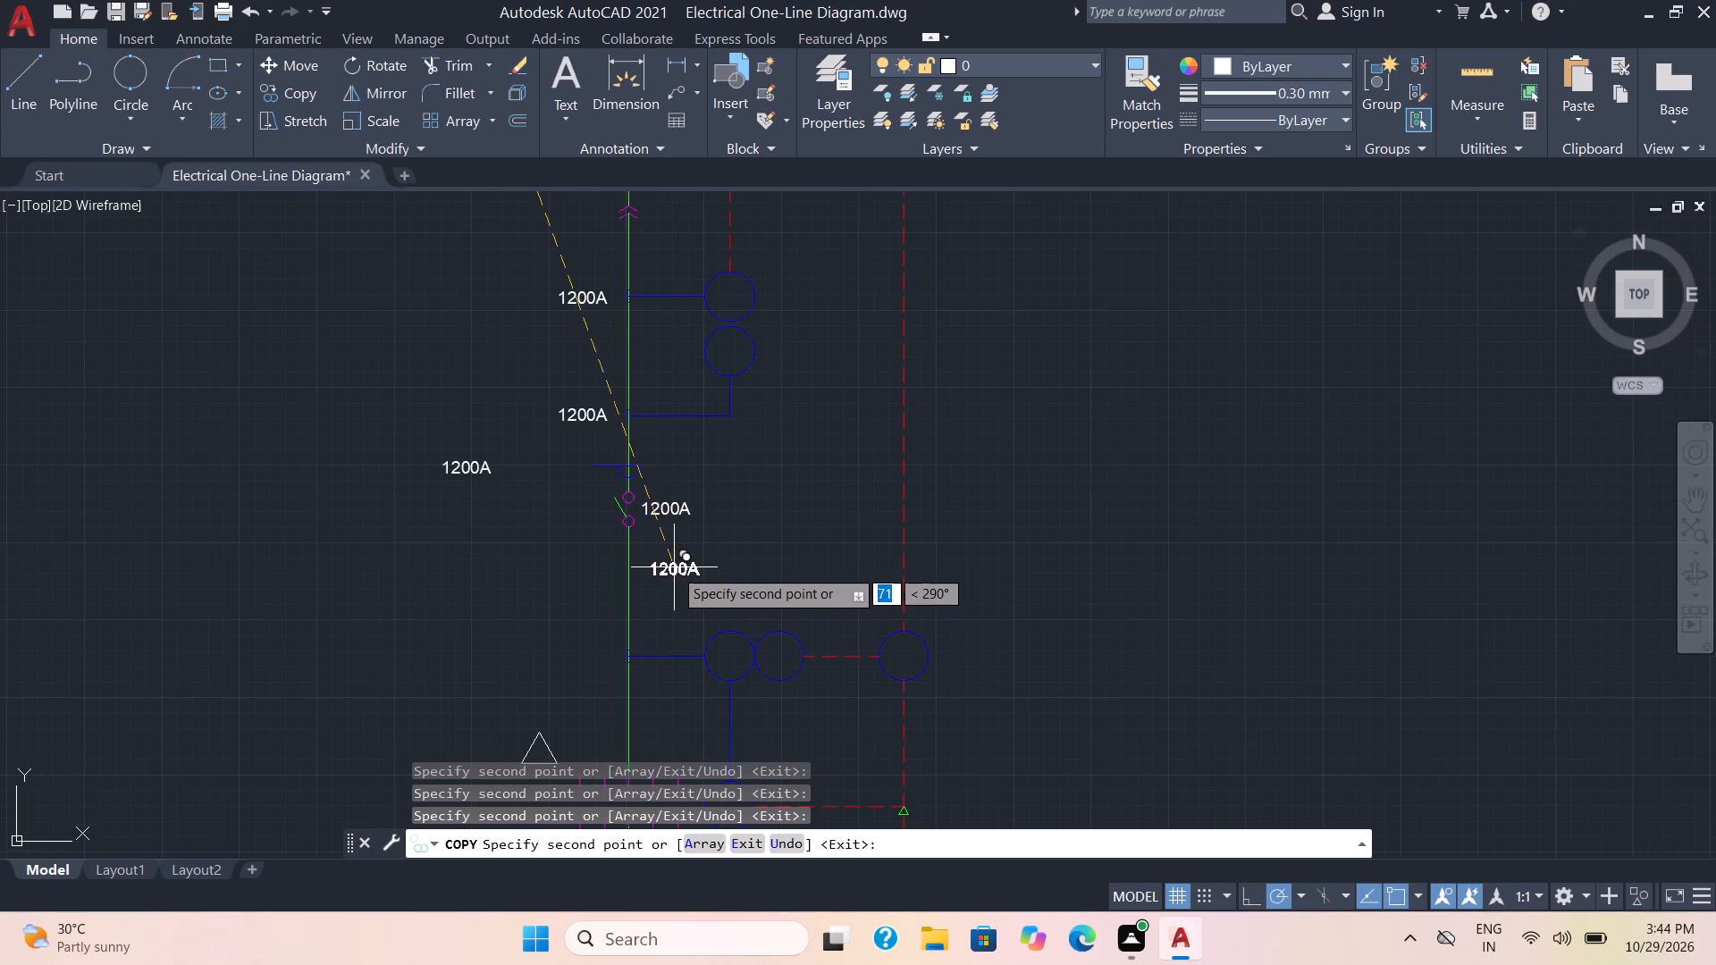
middle_drag(672, 577, 690, 413)
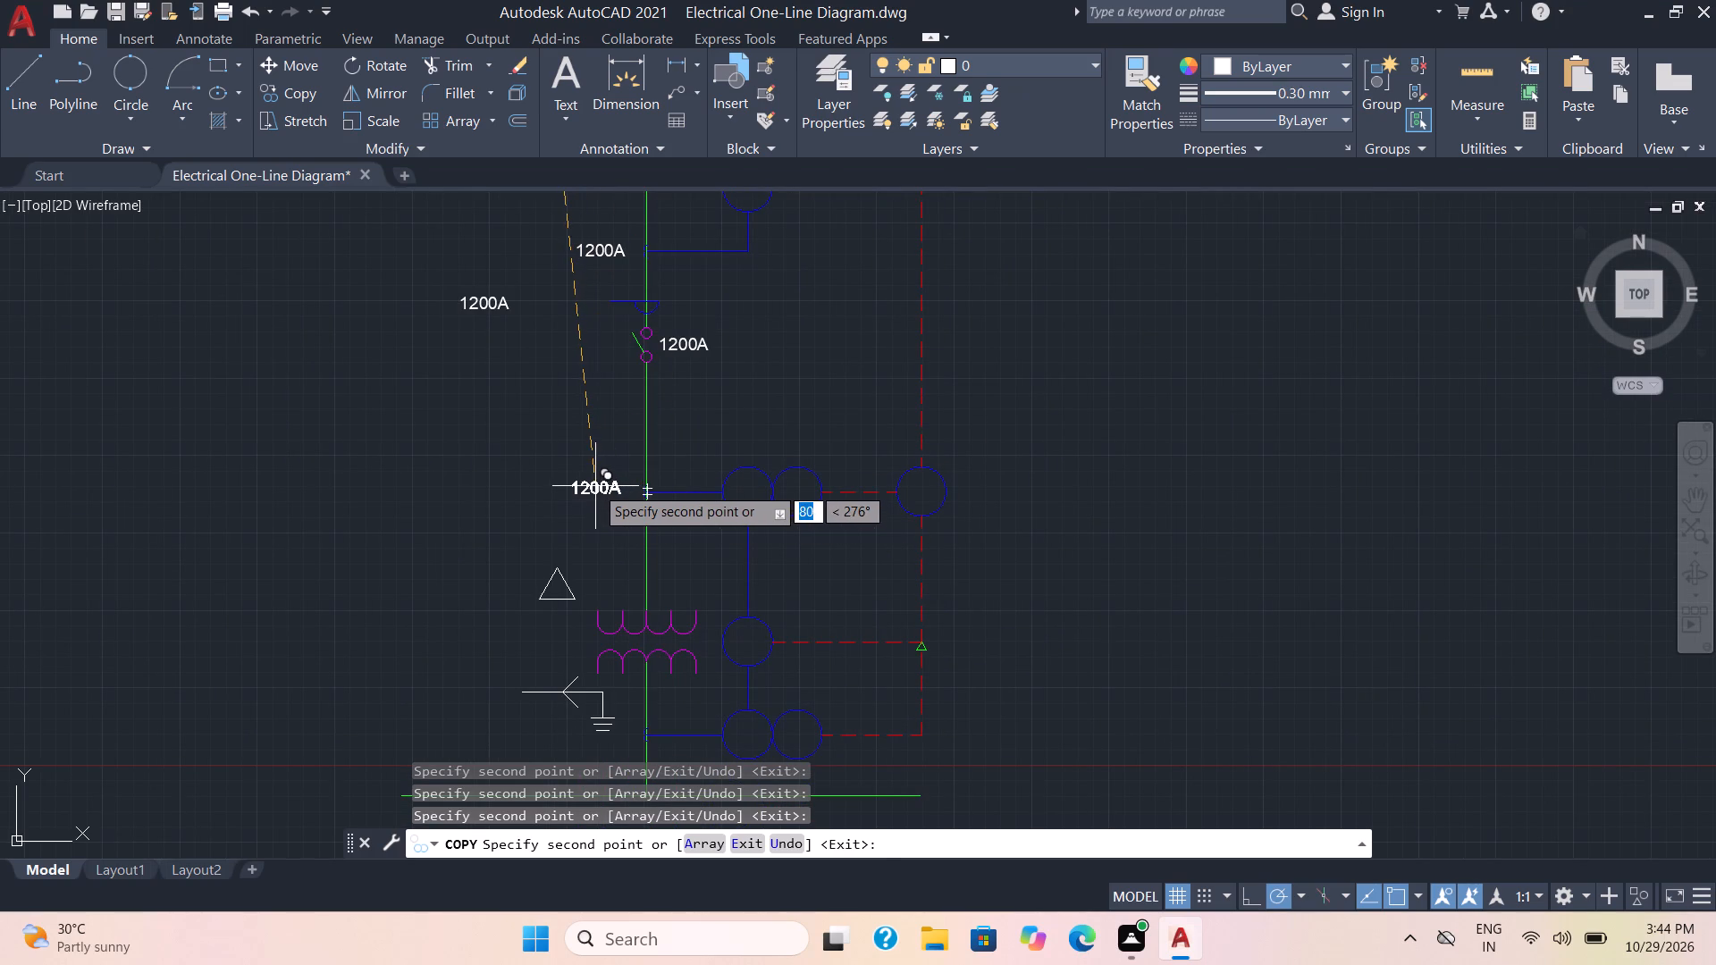
scroll(595, 486, up, 1)
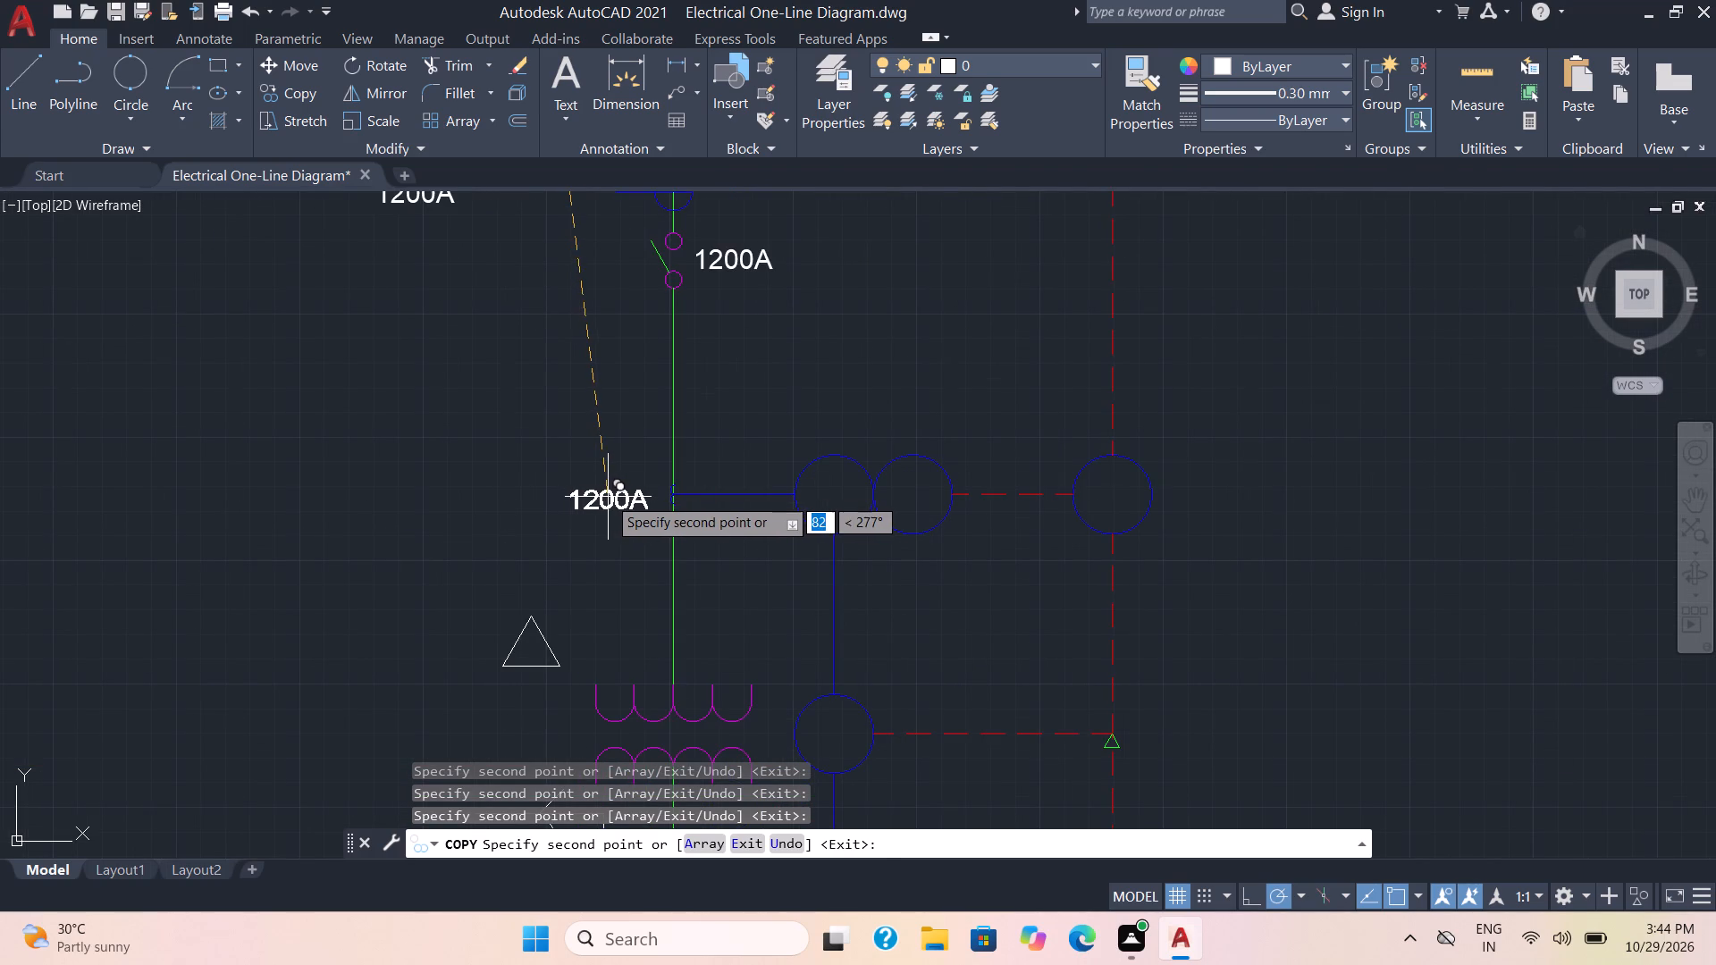
click(609, 492)
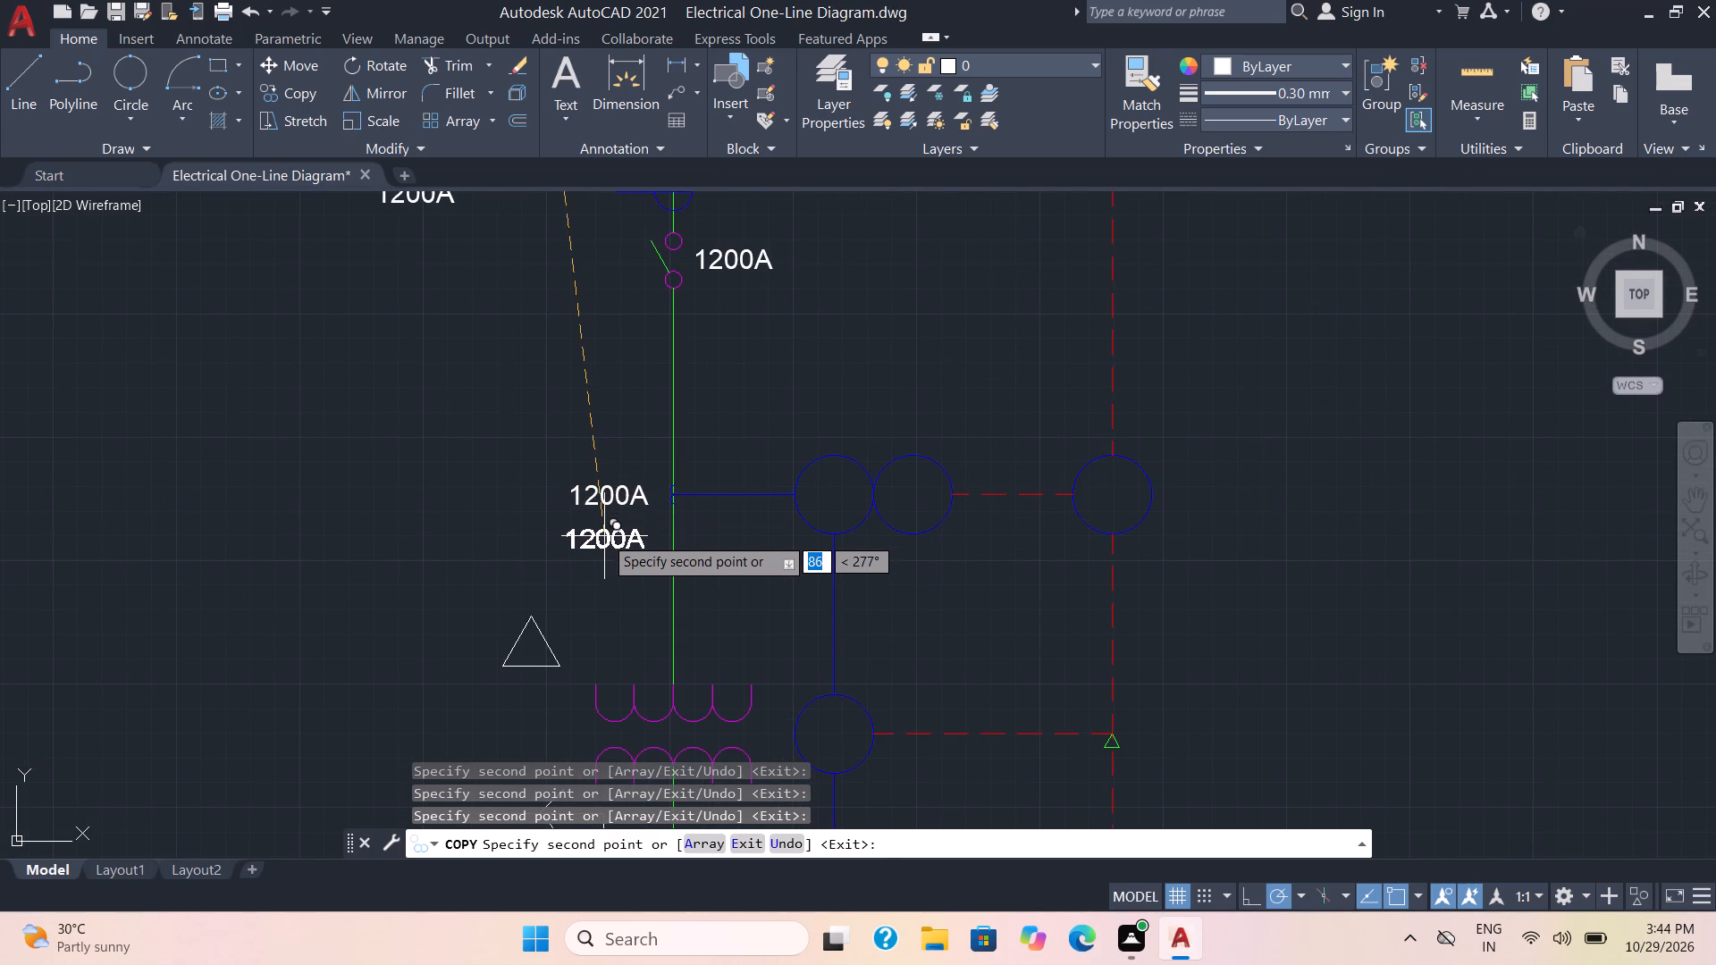
middle_drag(604, 536, 698, 306)
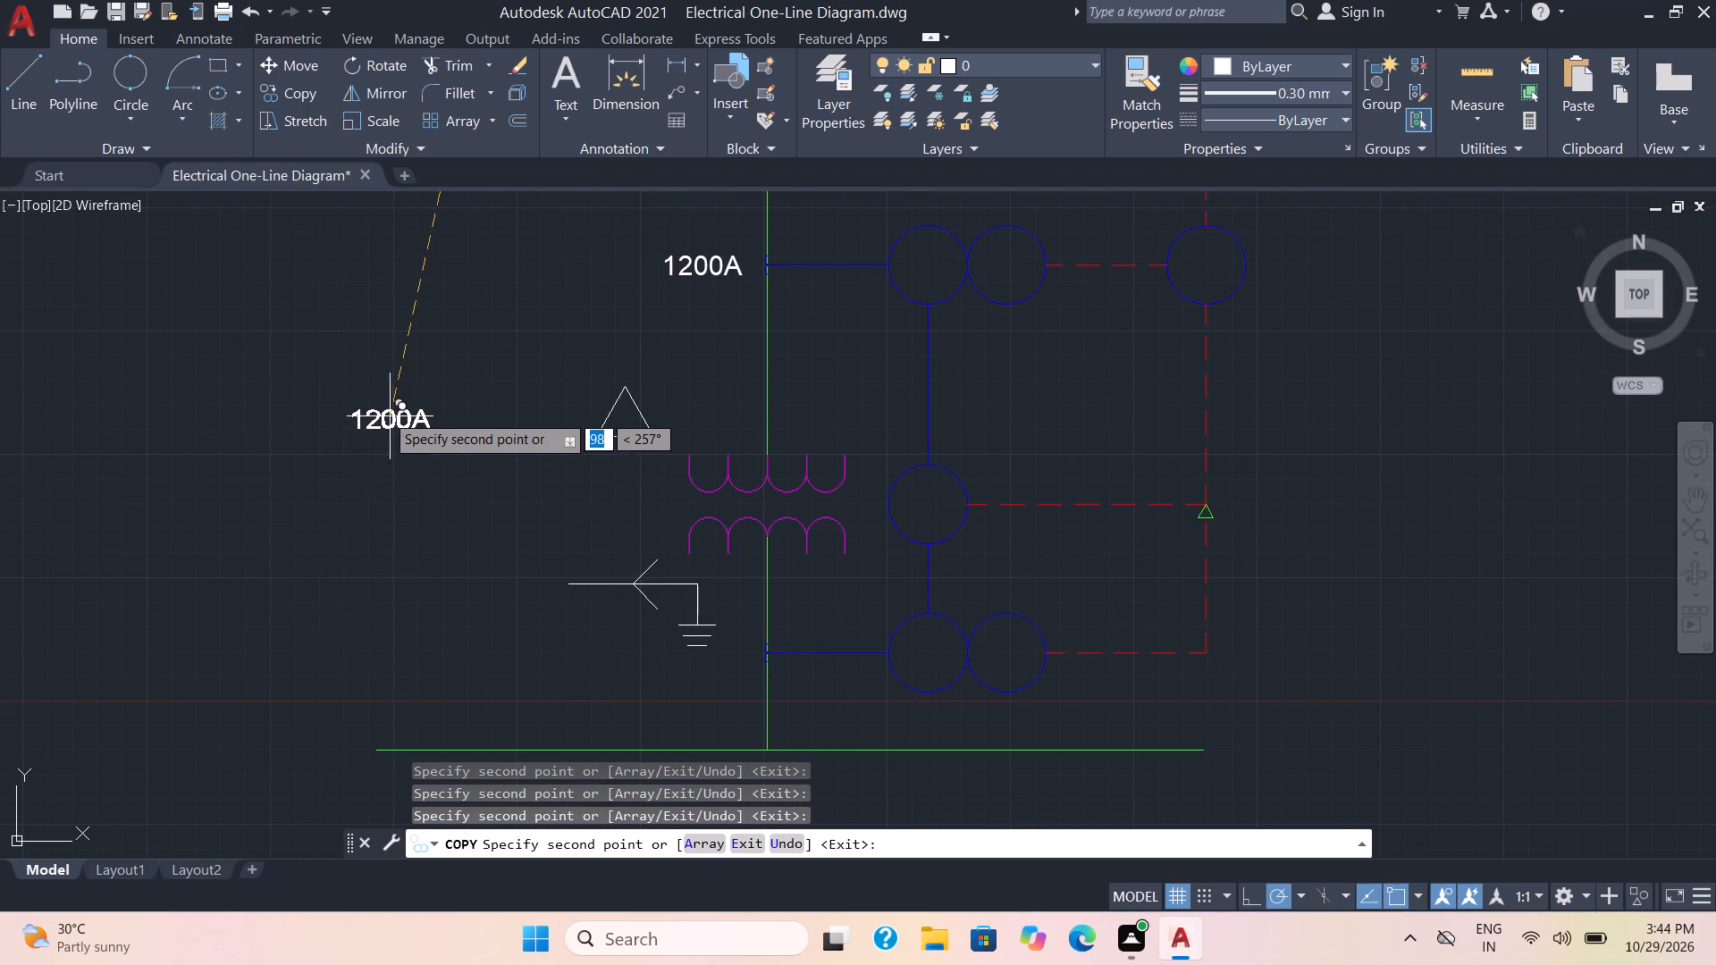
click(371, 413)
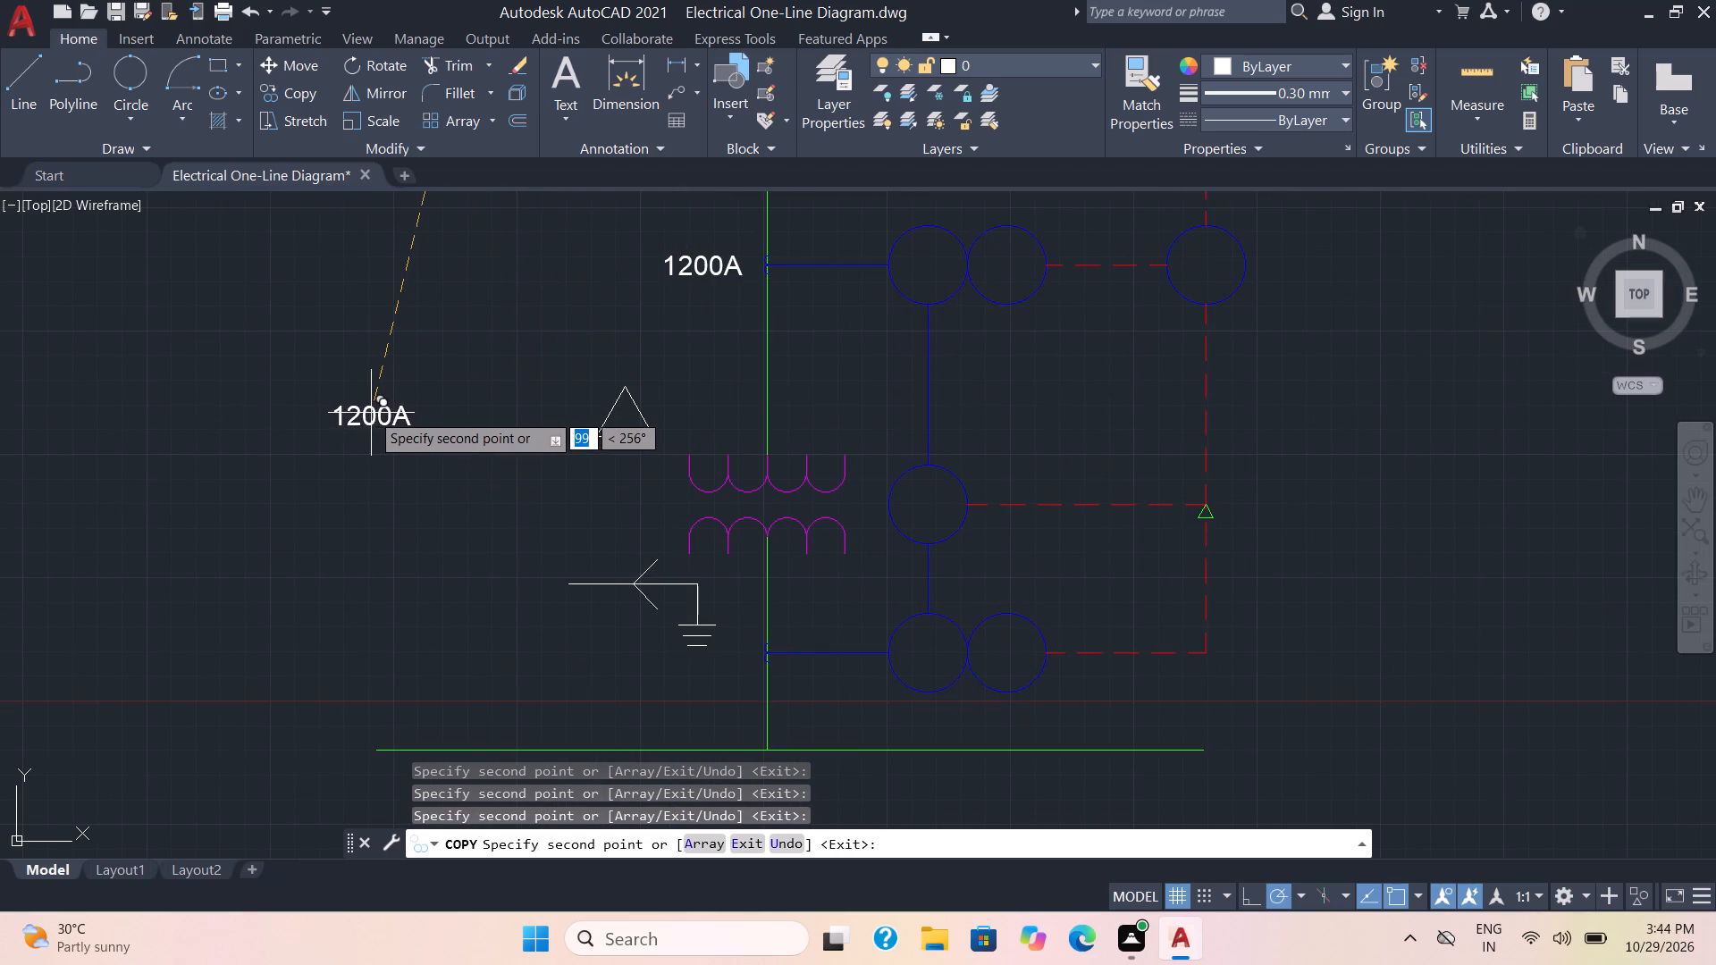
scroll(697, 491, down, 1)
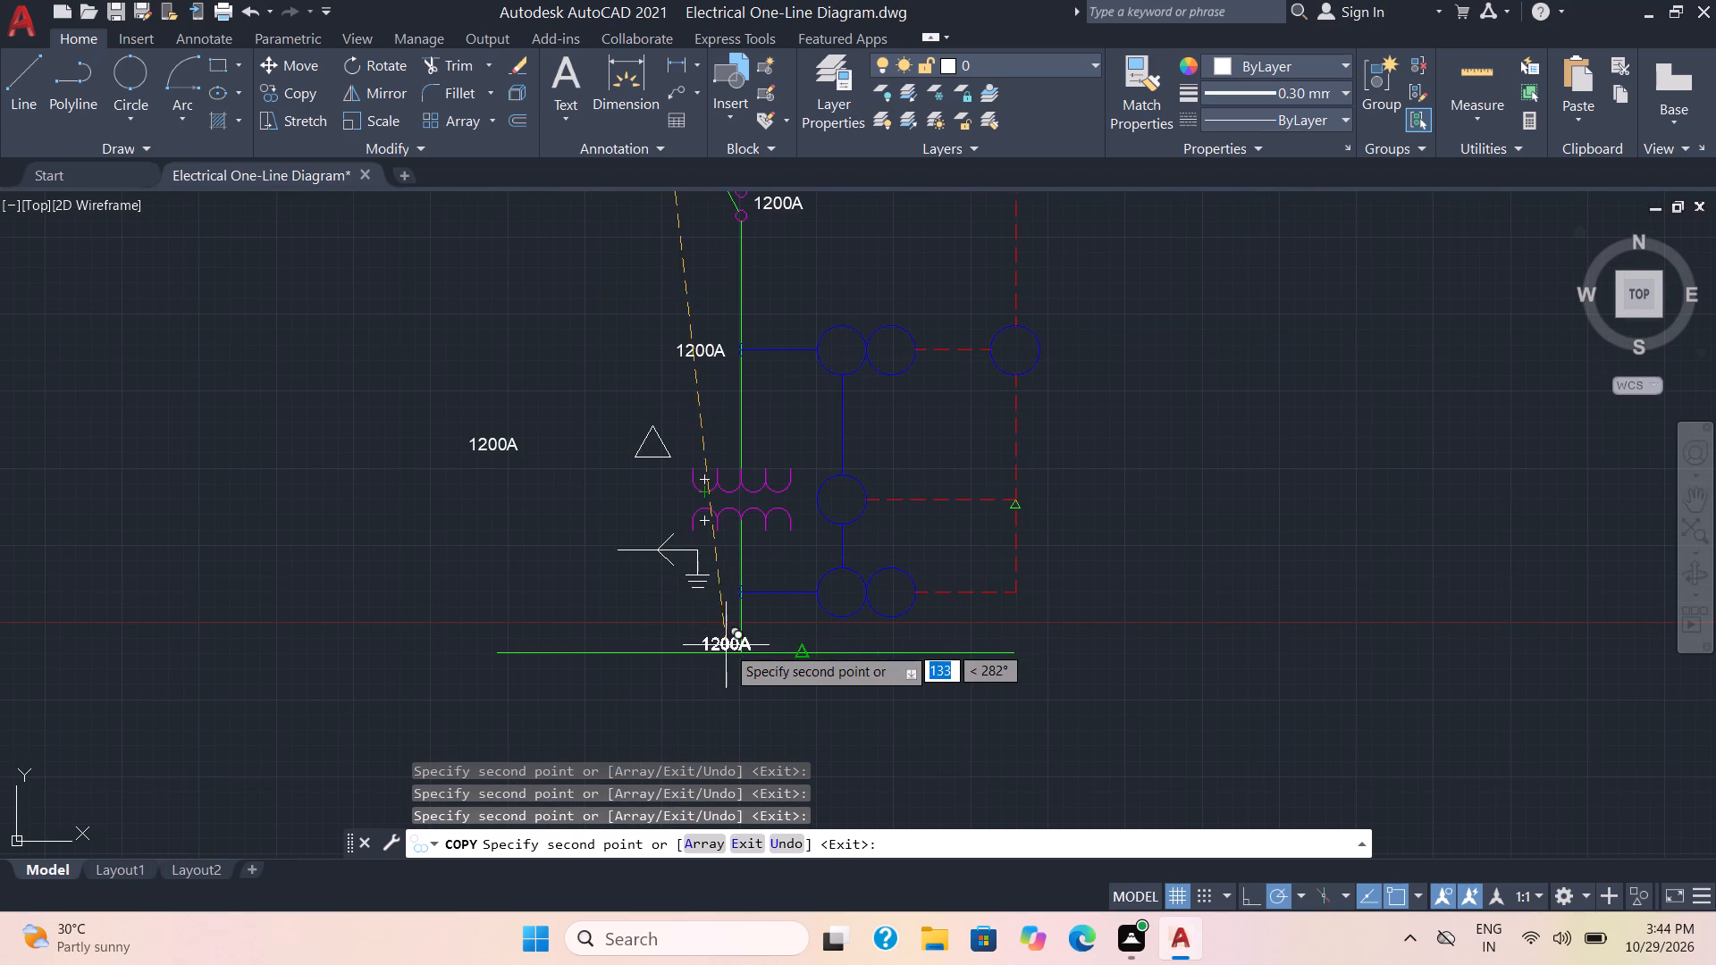
middle_drag(652, 666, 652, 562)
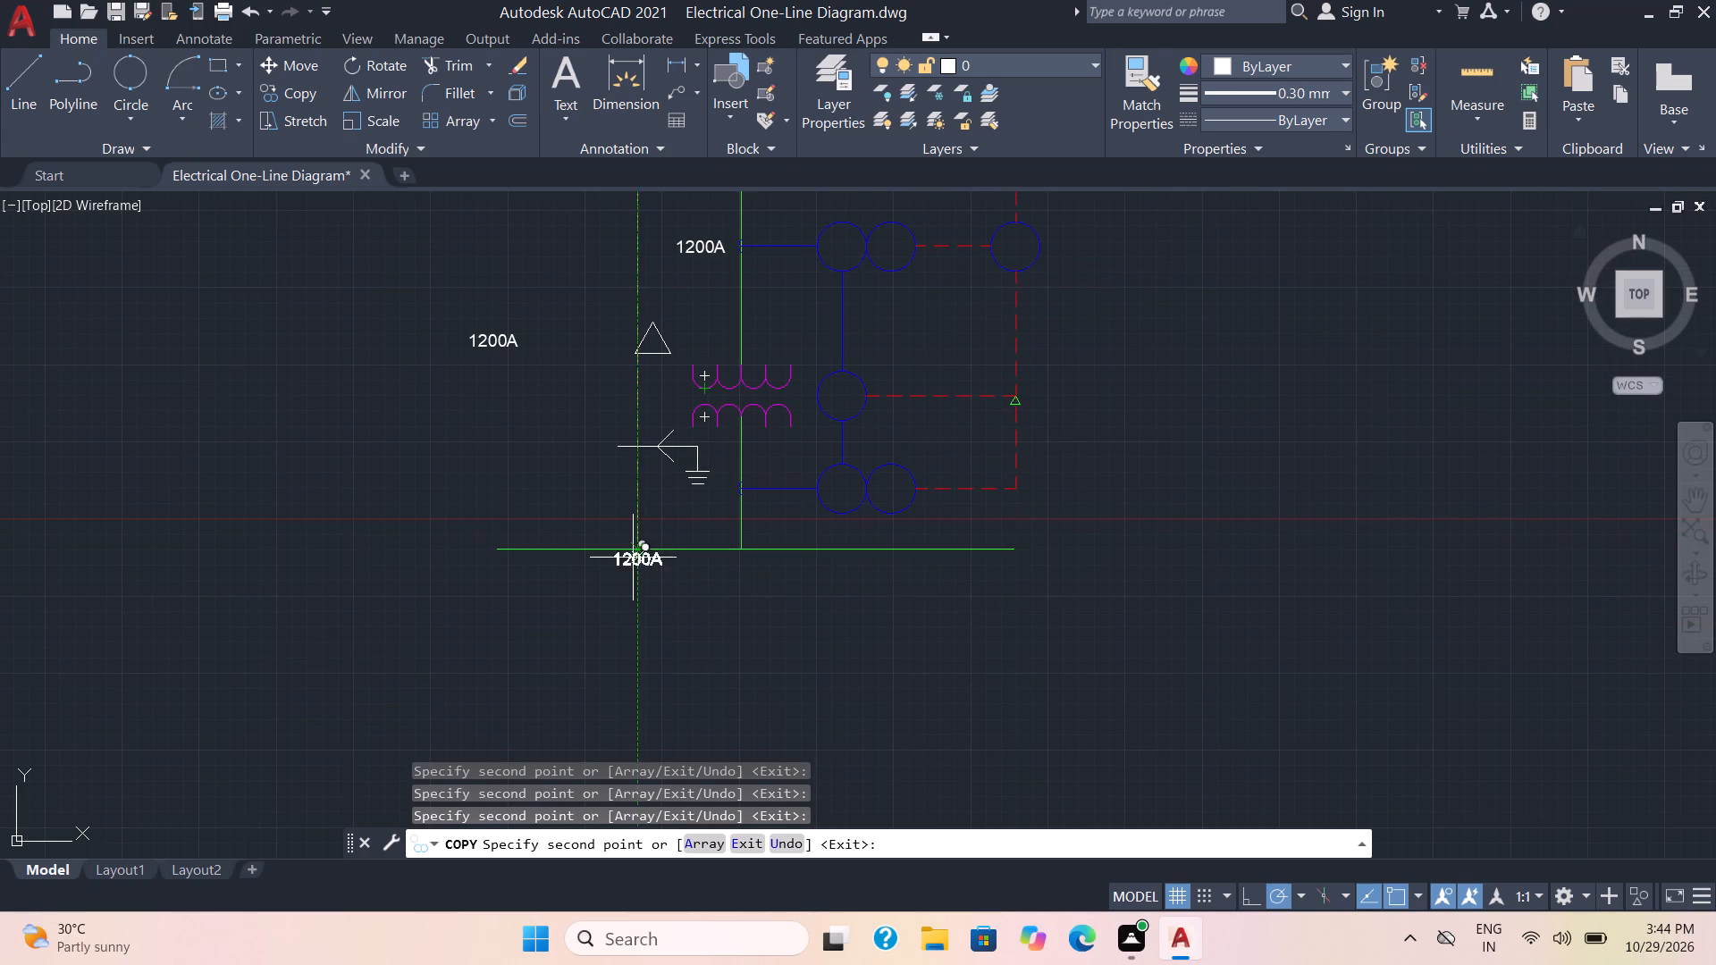
click(513, 532)
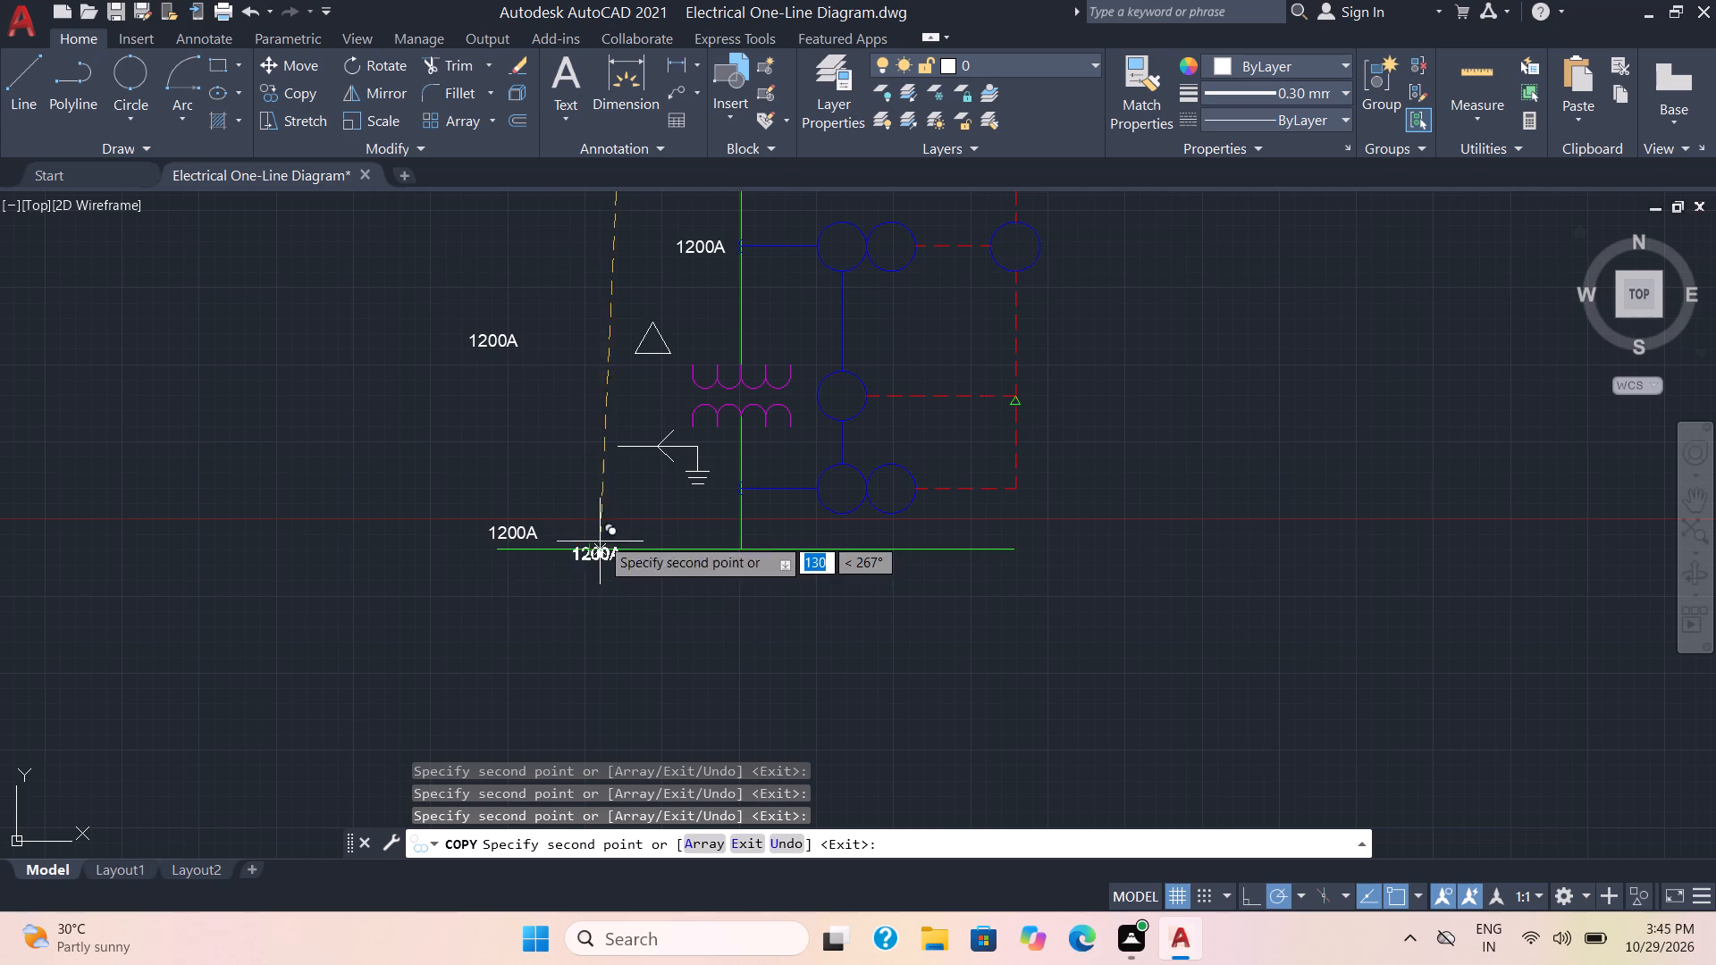
Place two stacked copies of the 1200A label above the left end of the upper green bus.
scroll(593, 380, down, 1)
middle_drag(592, 381, 601, 413)
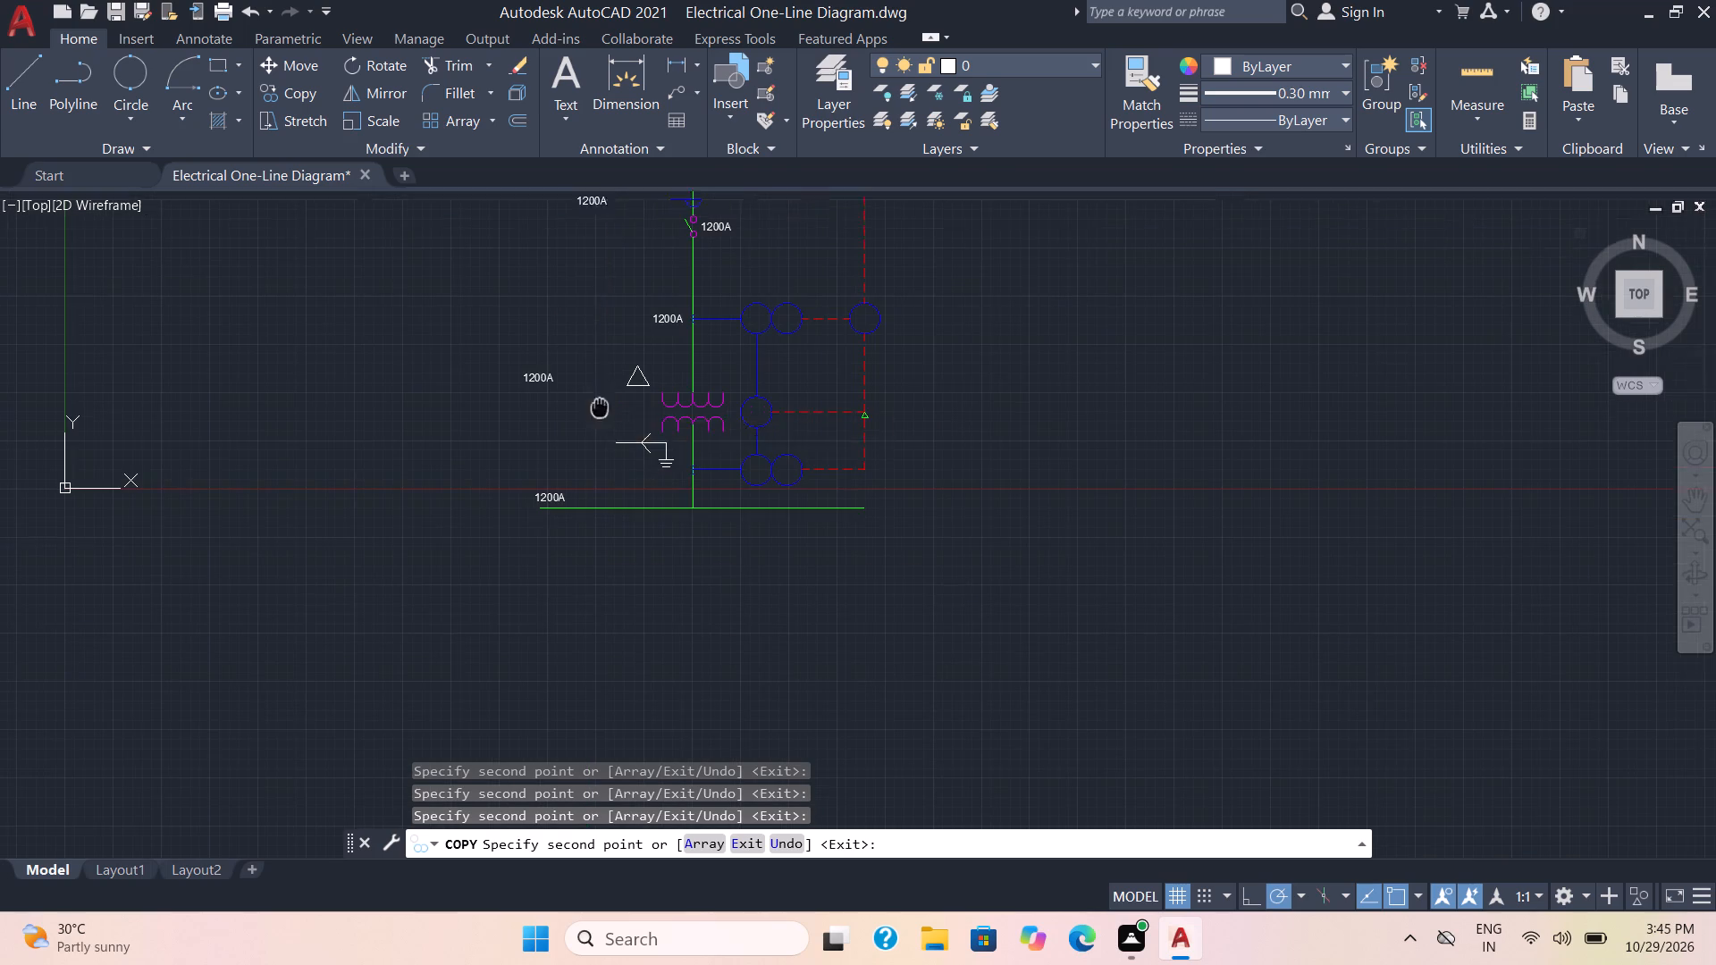
middle_drag(601, 413, 608, 548)
middle_drag(591, 296, 571, 652)
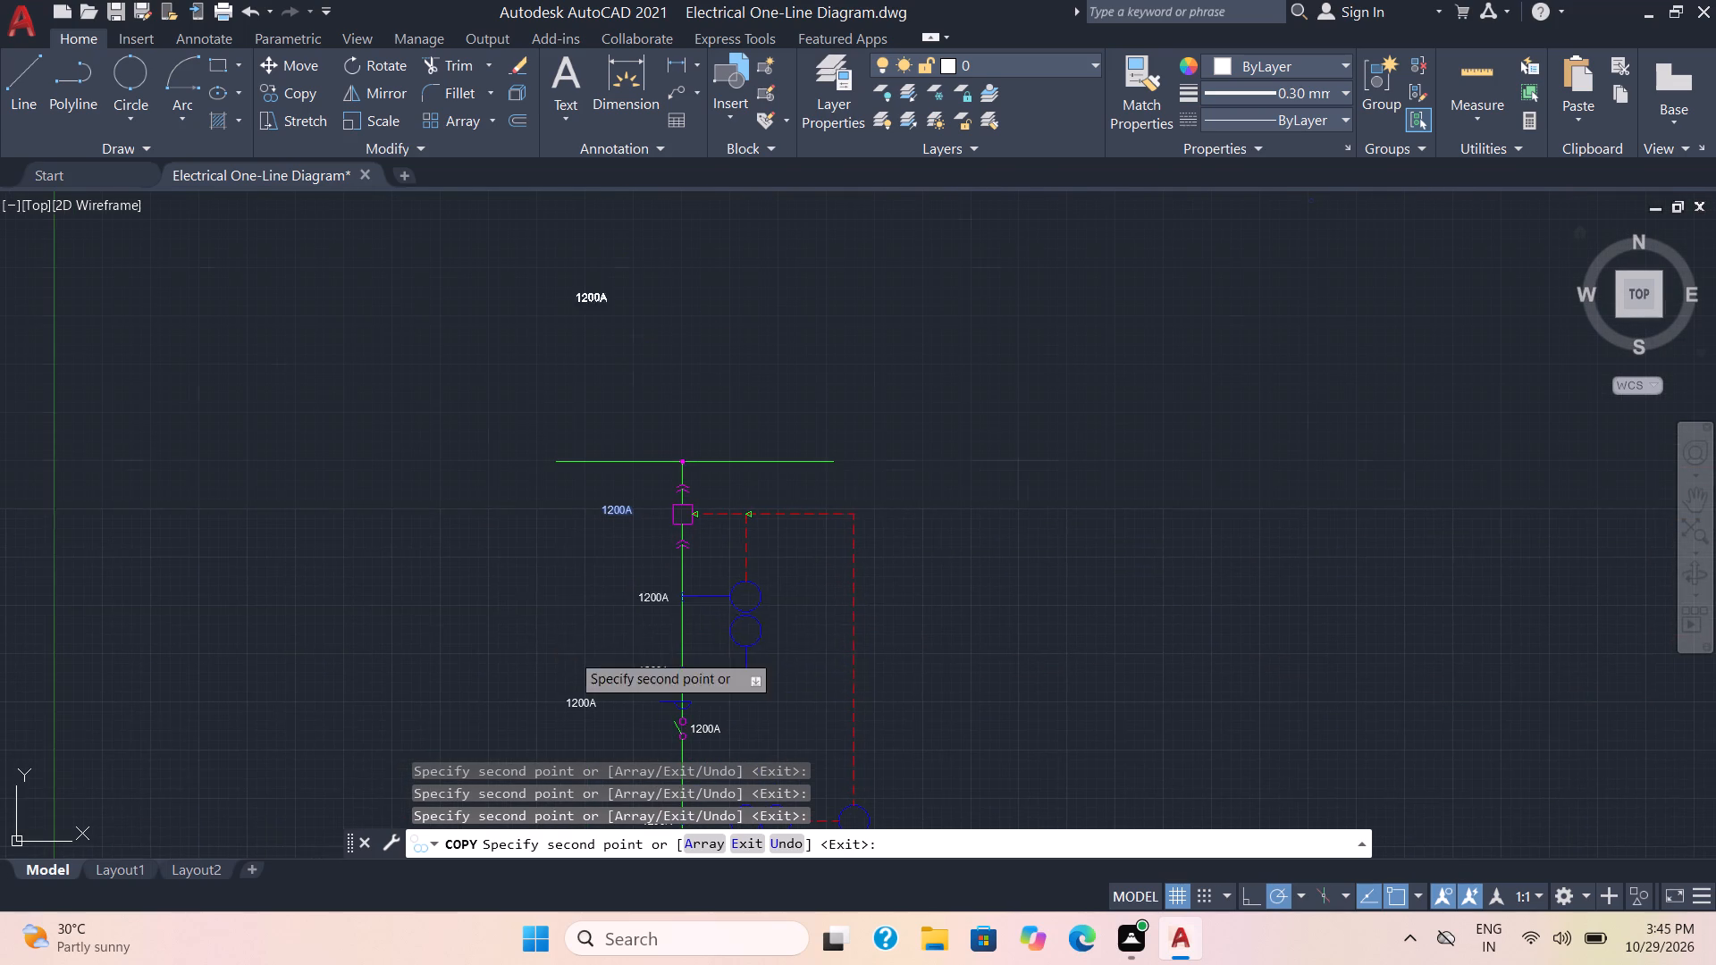
scroll(581, 446, up, 2)
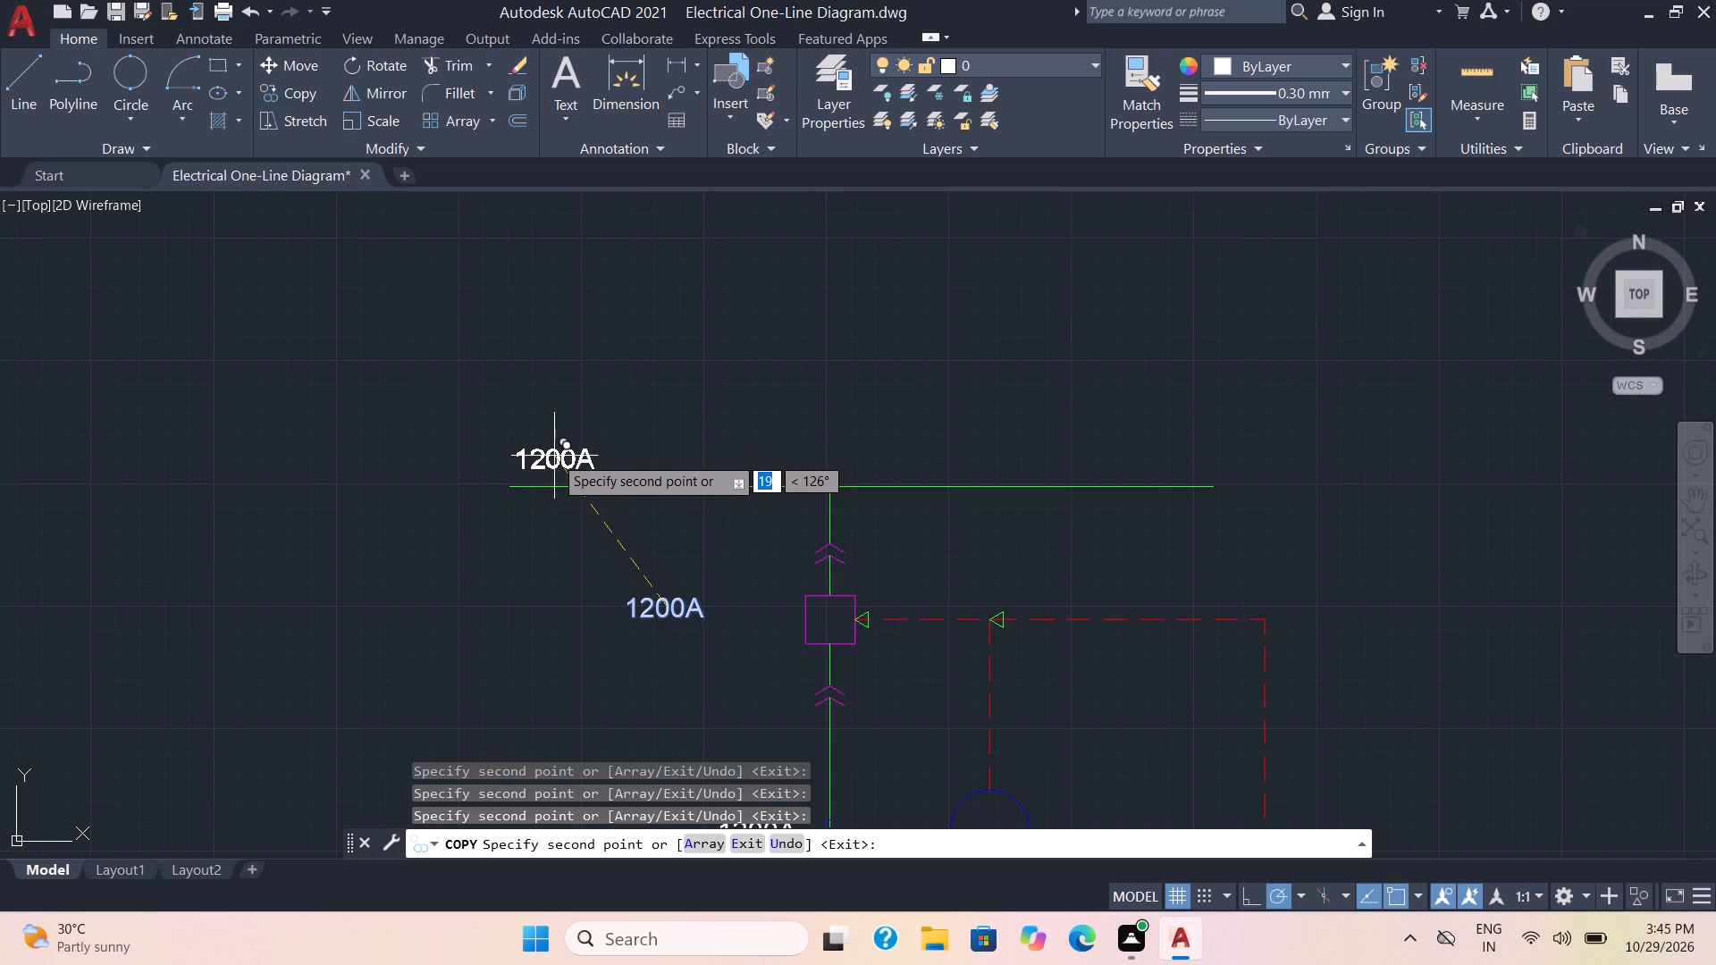
click(549, 460)
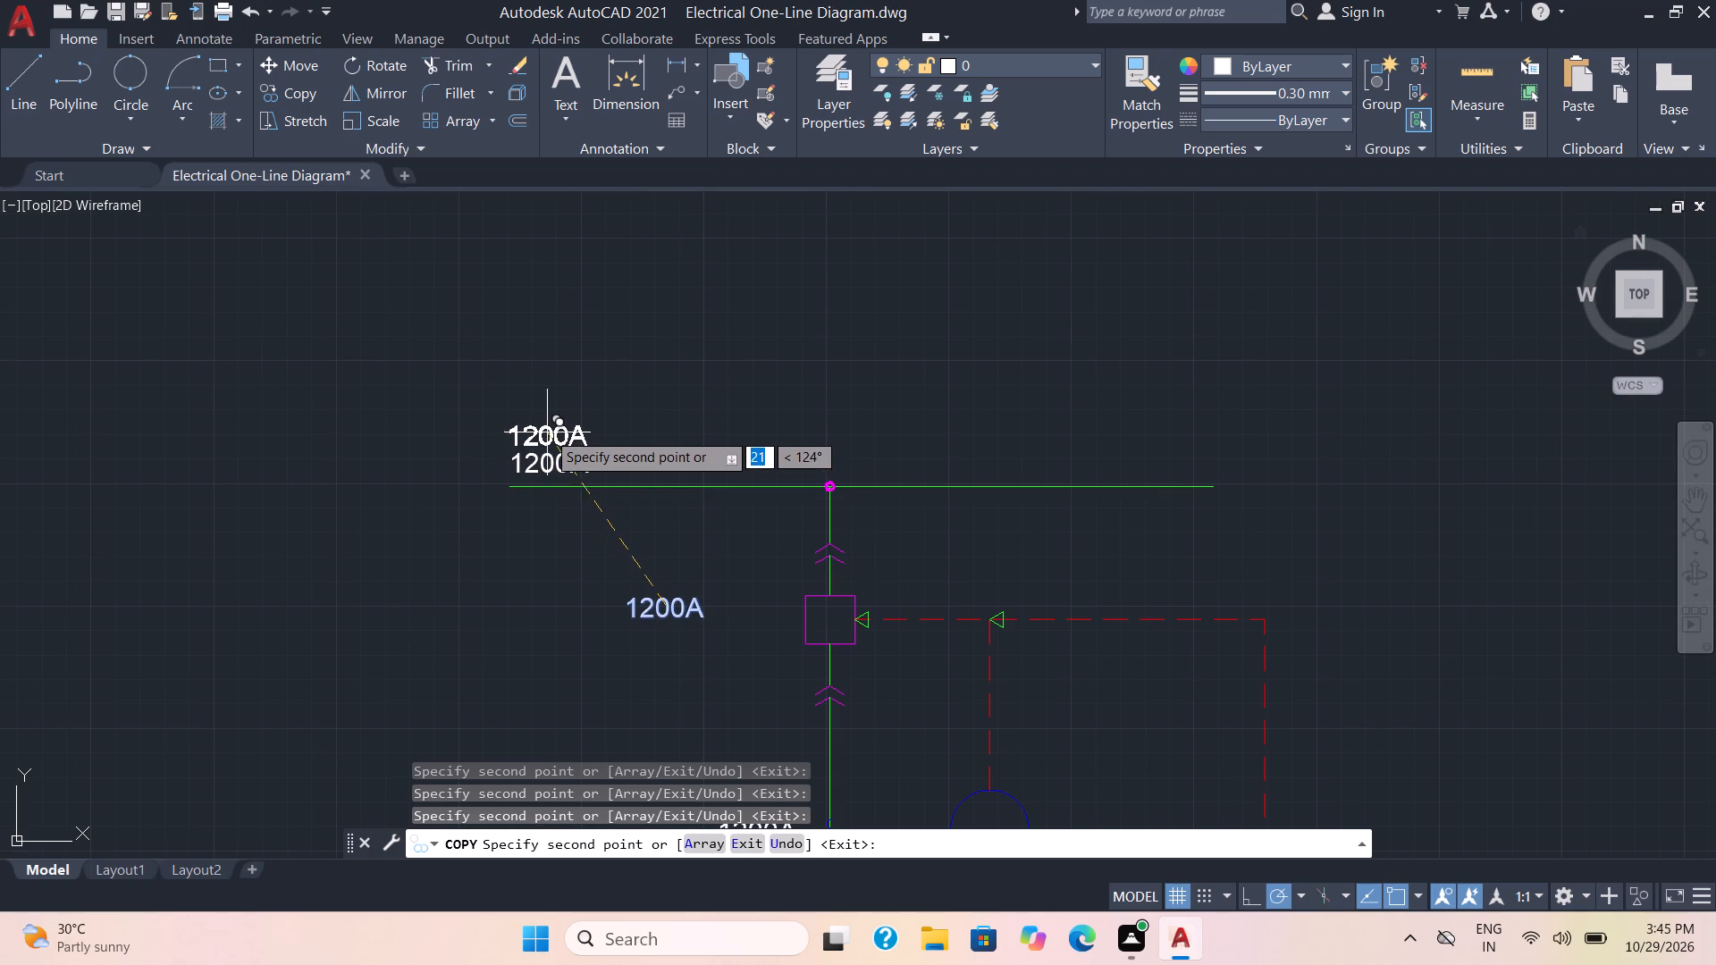
click(546, 416)
key(space)
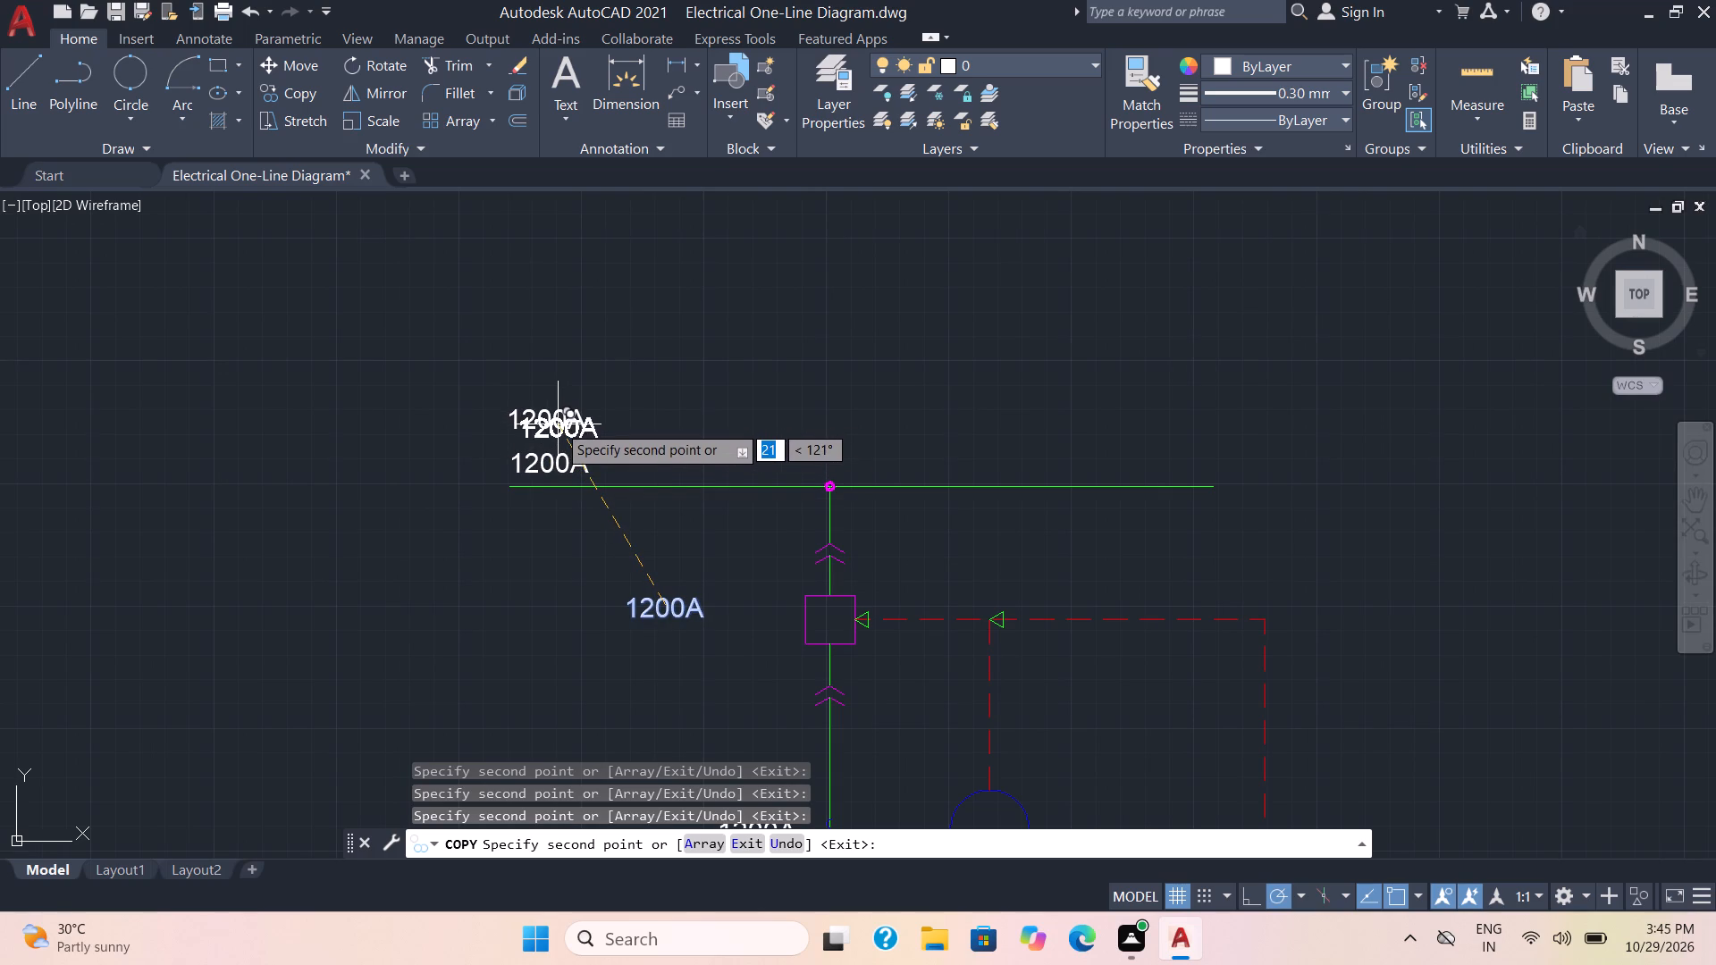
Set the color of the topmost 1200A label above the upper bus to Magenta.
click(558, 424)
click(1337, 61)
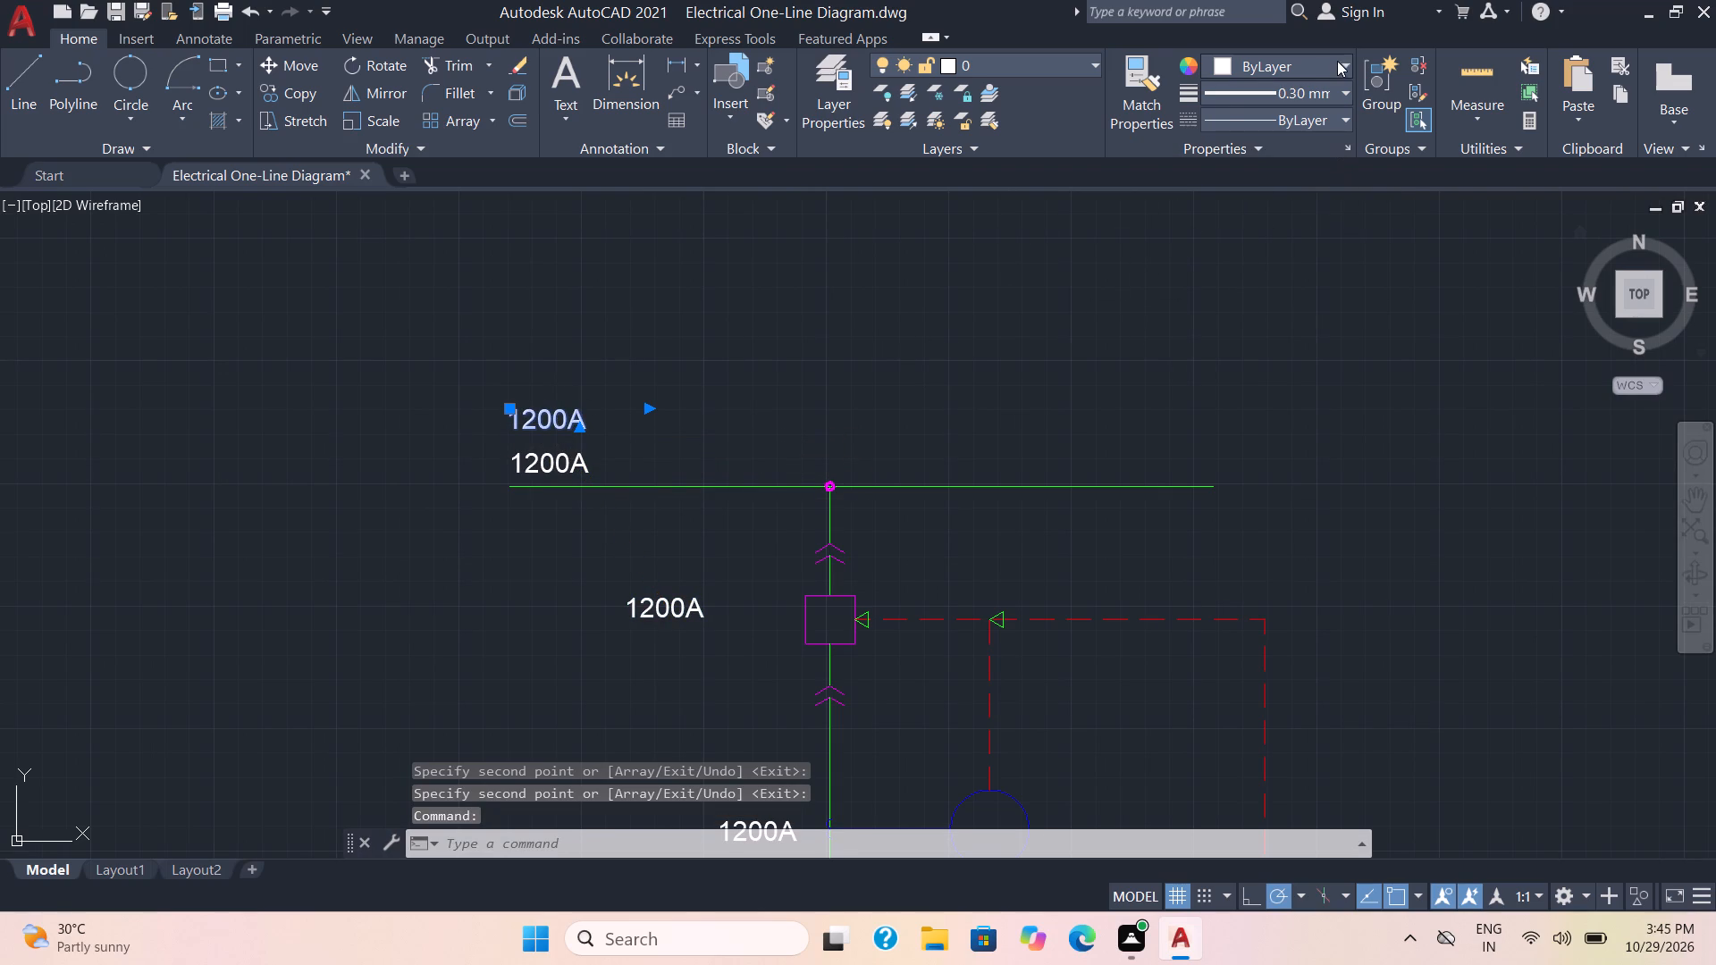
click(1333, 302)
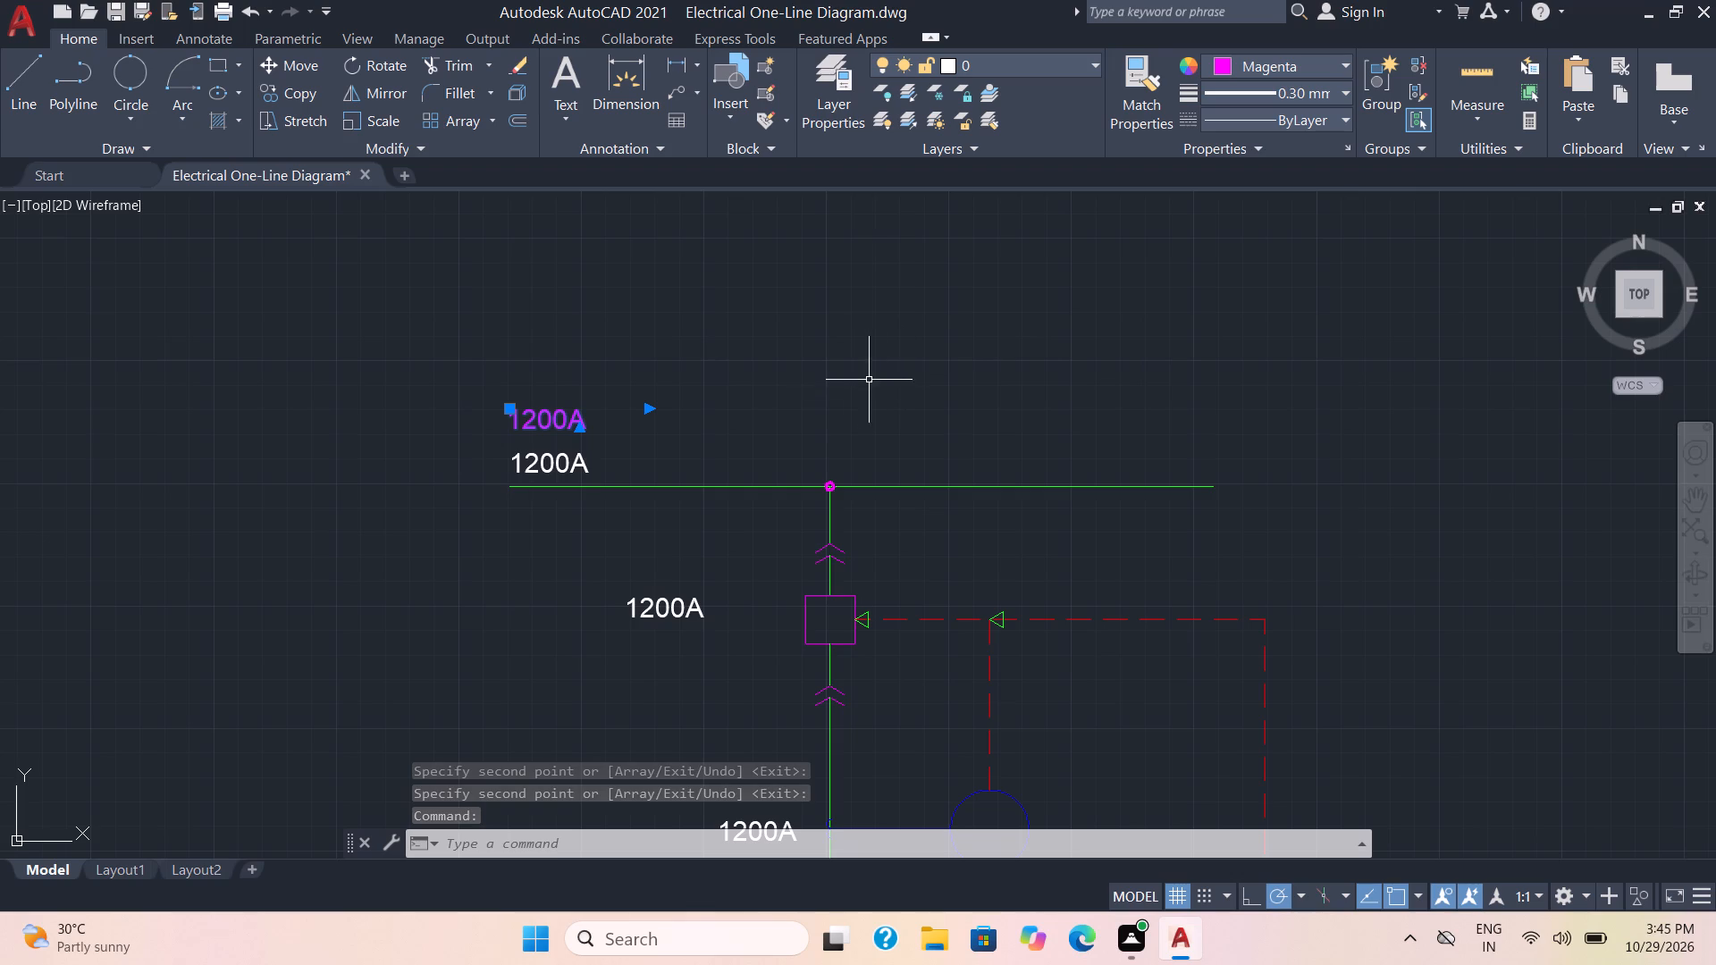
Change the text of the magenta label above the upper bus to BUS A.
double_click(551, 420)
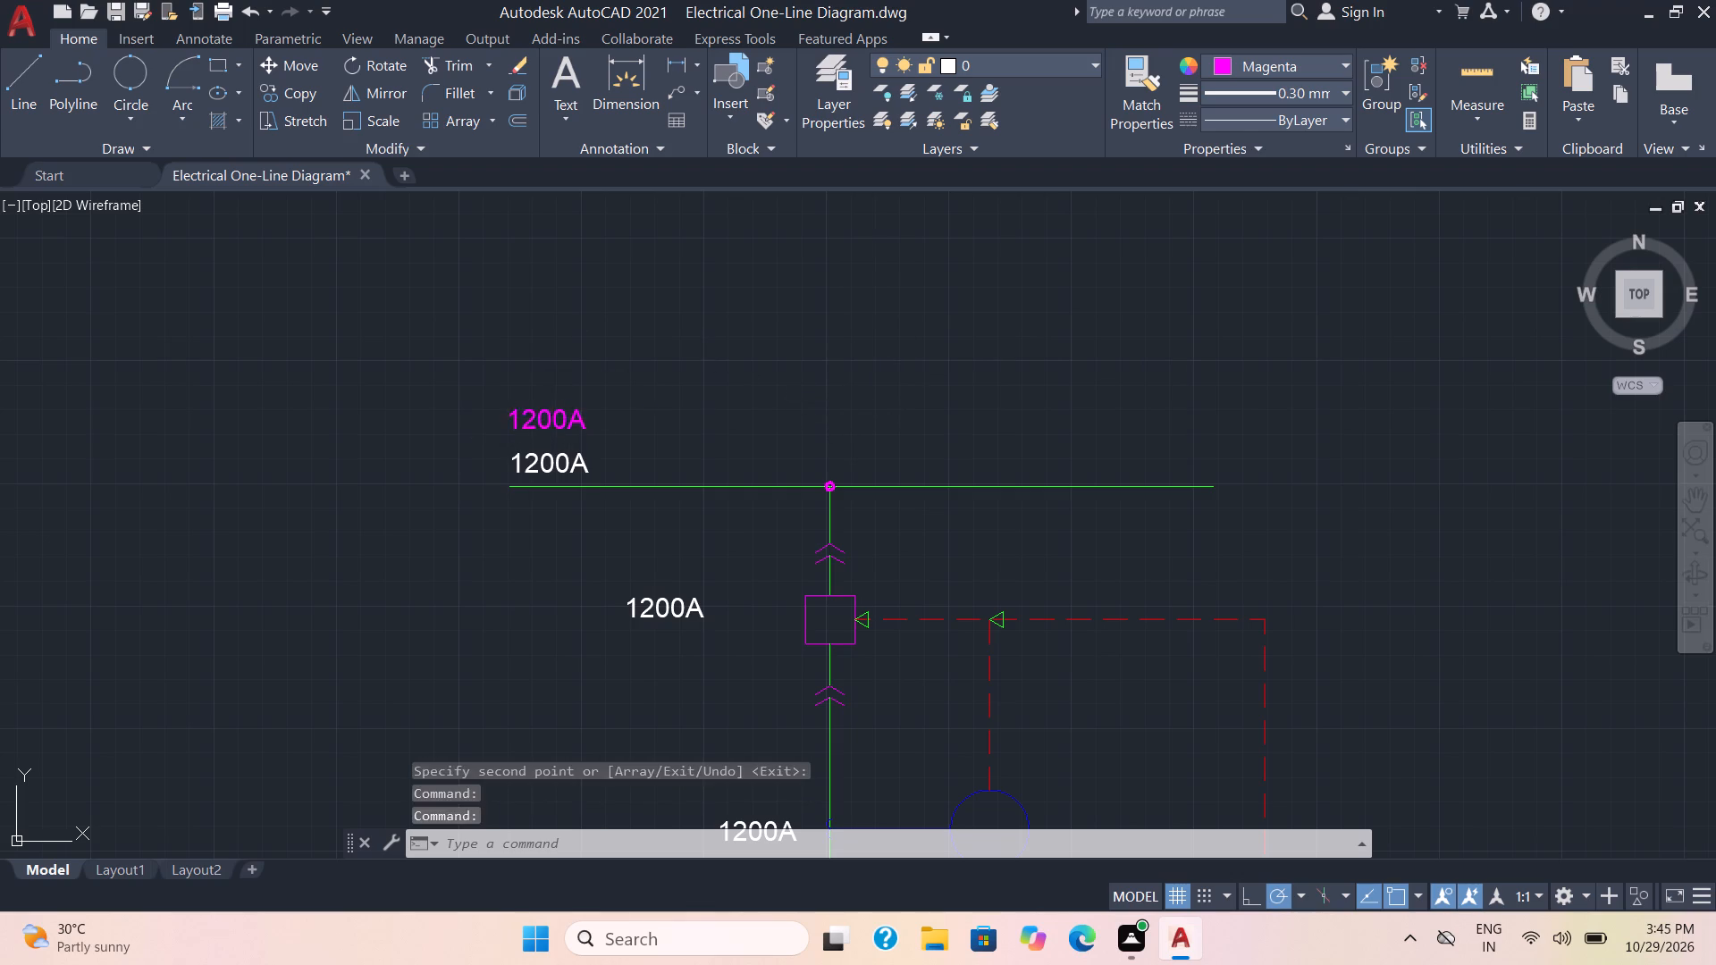
drag(591, 418, 467, 409)
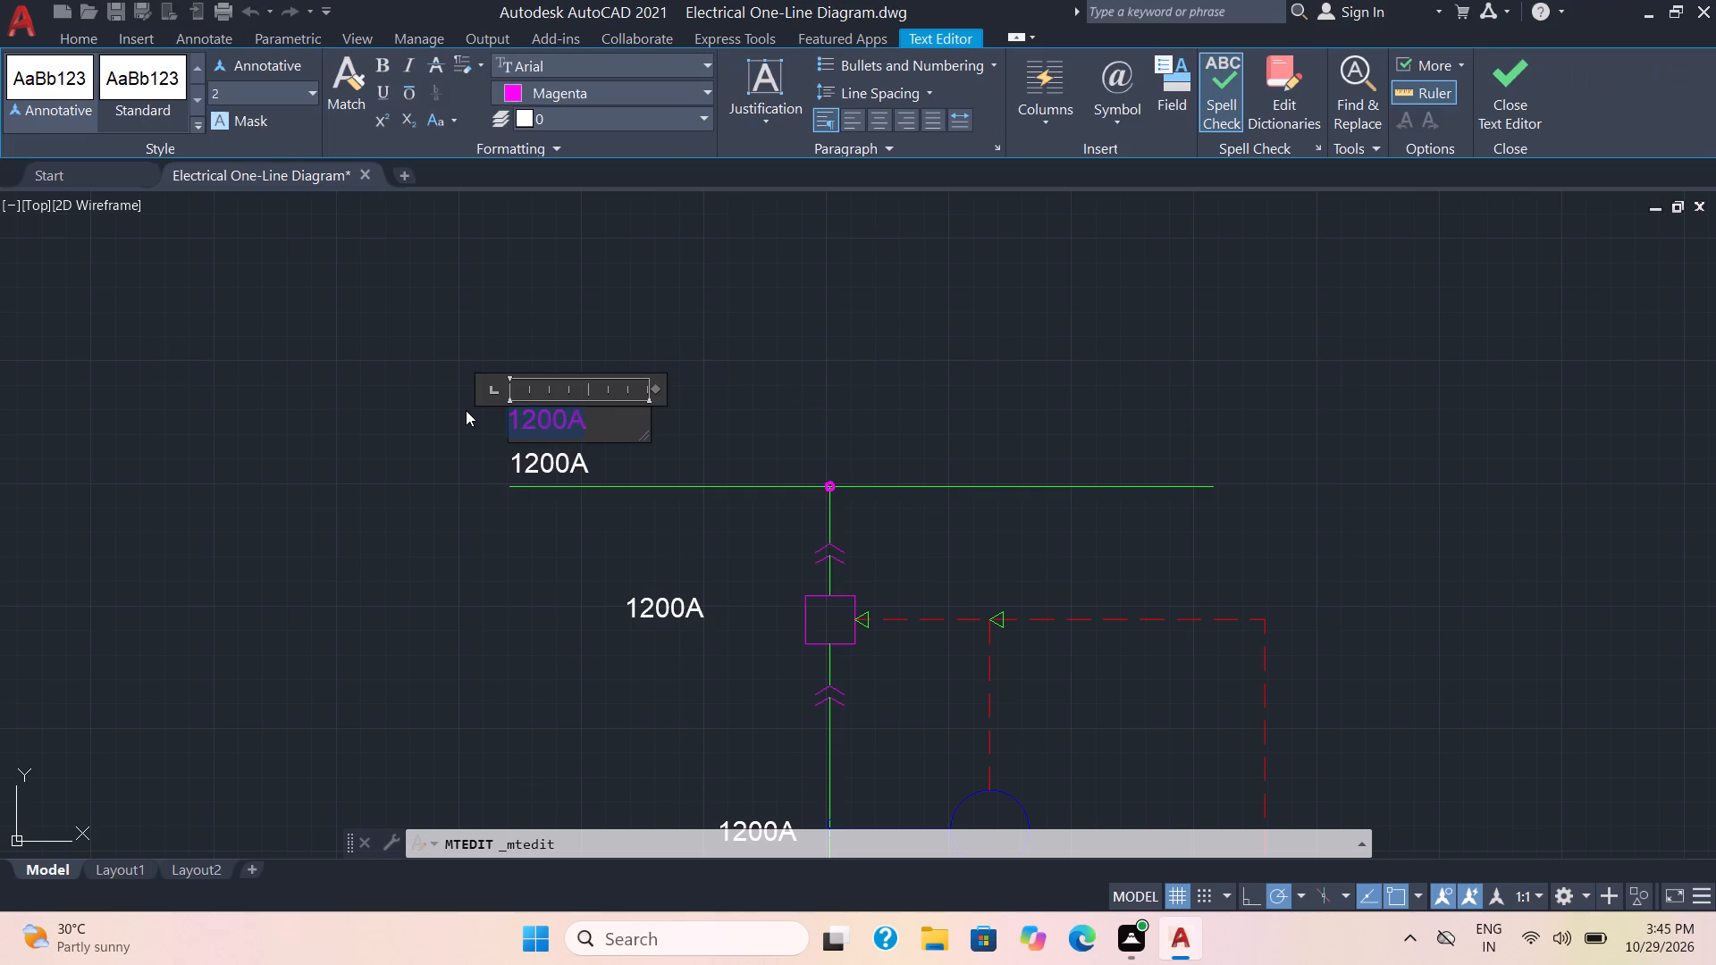
key(b)
key(u)
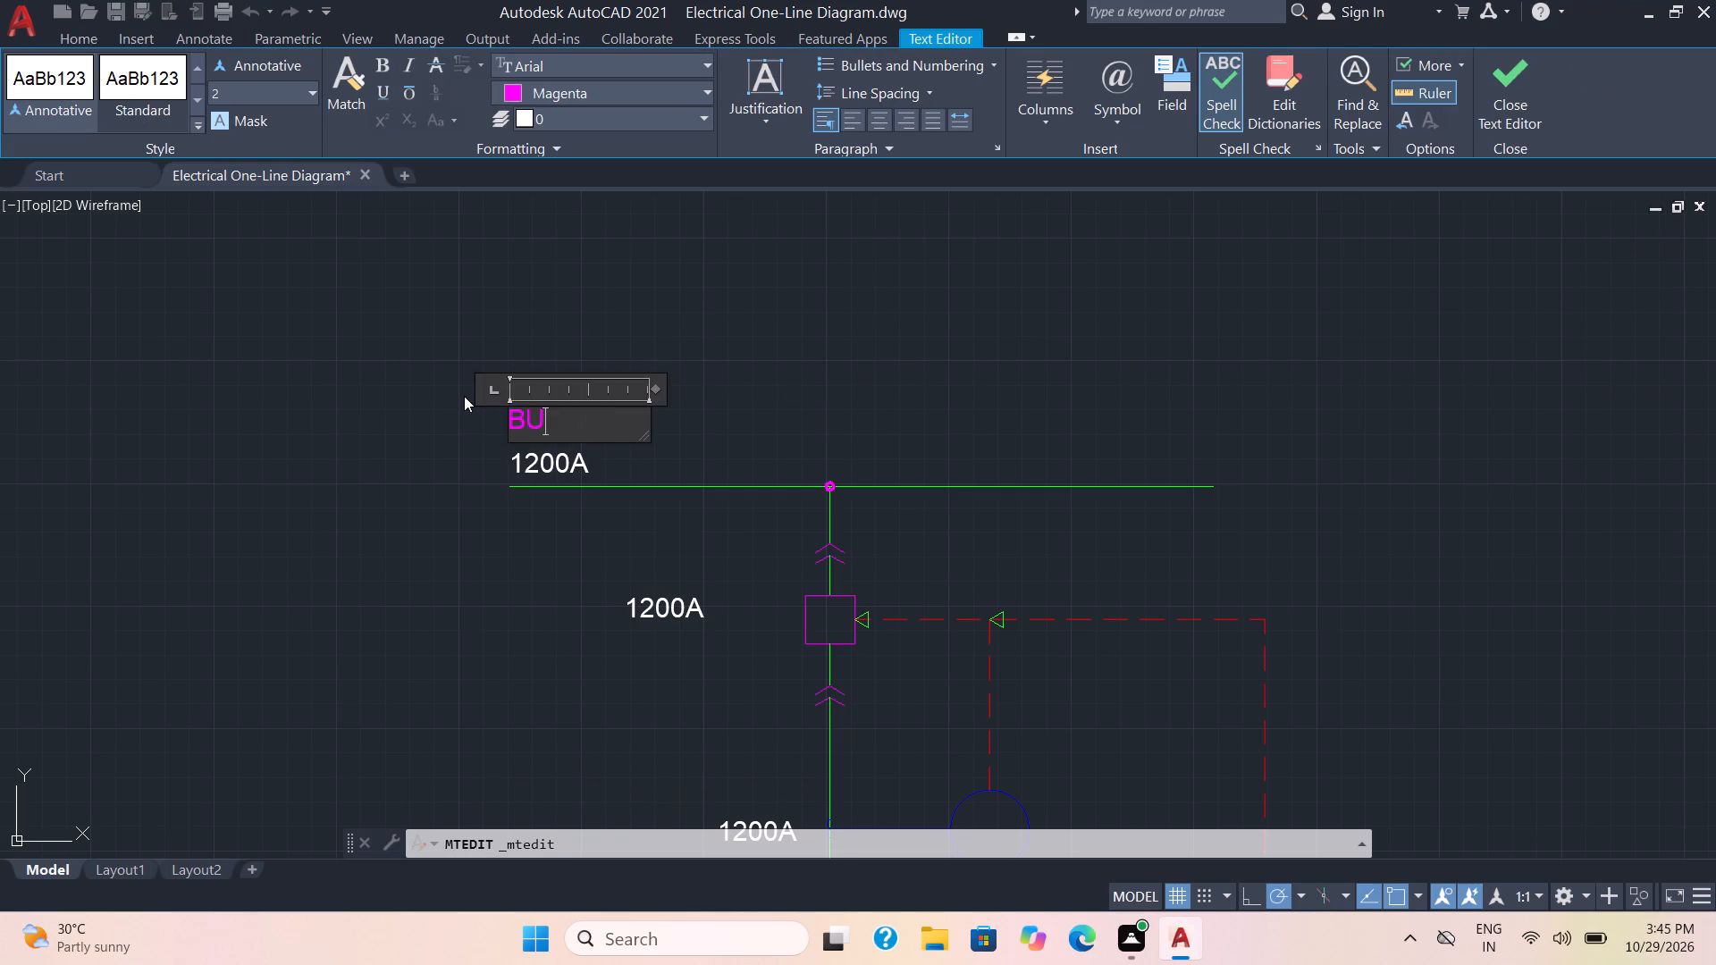
text(S A)
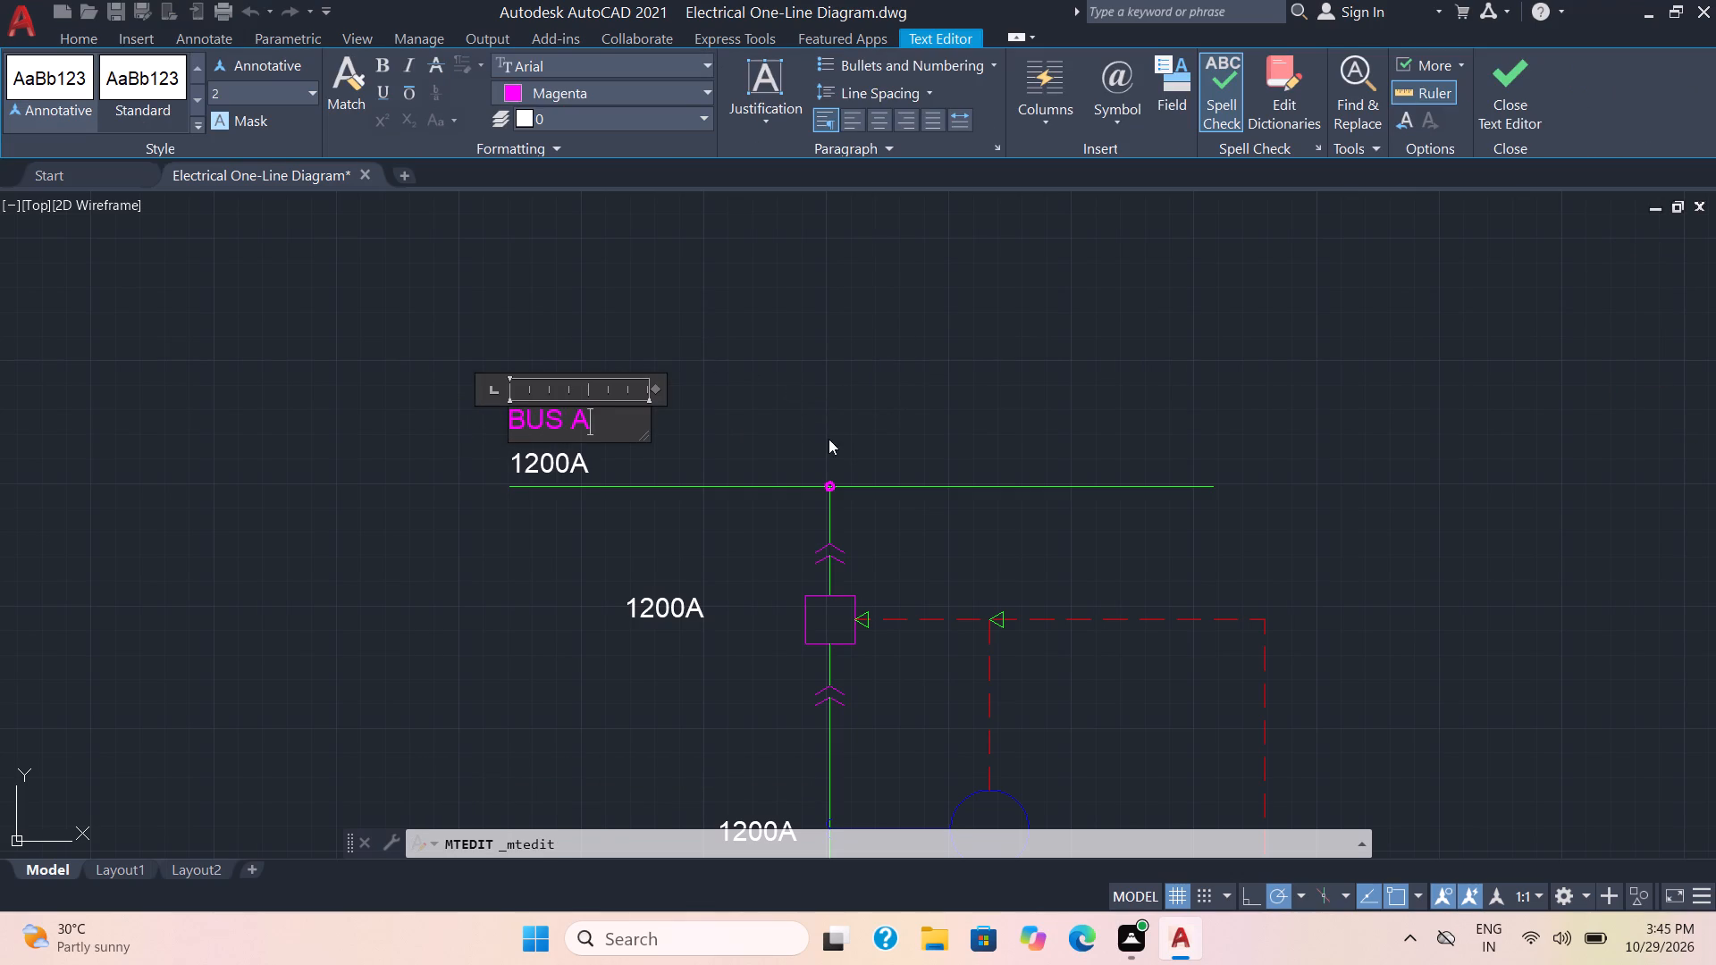
click(837, 448)
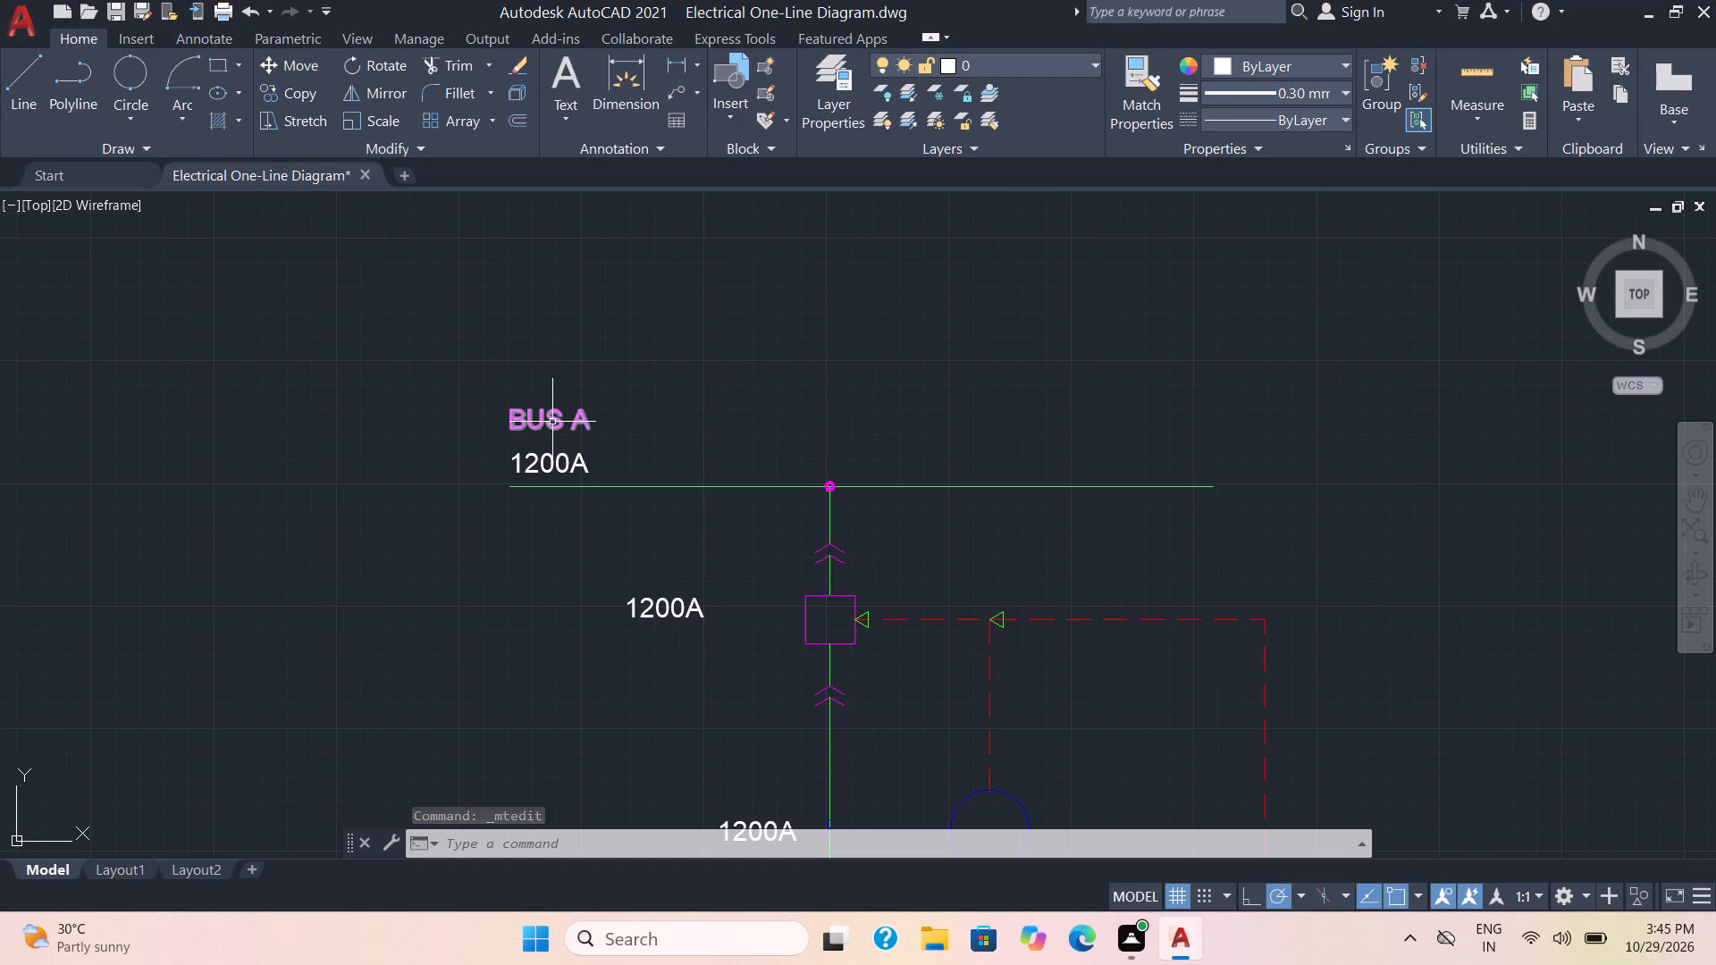
Copy the magenta BUS A label to just above the 1200A label at the lower green bus's left end.
click(556, 422)
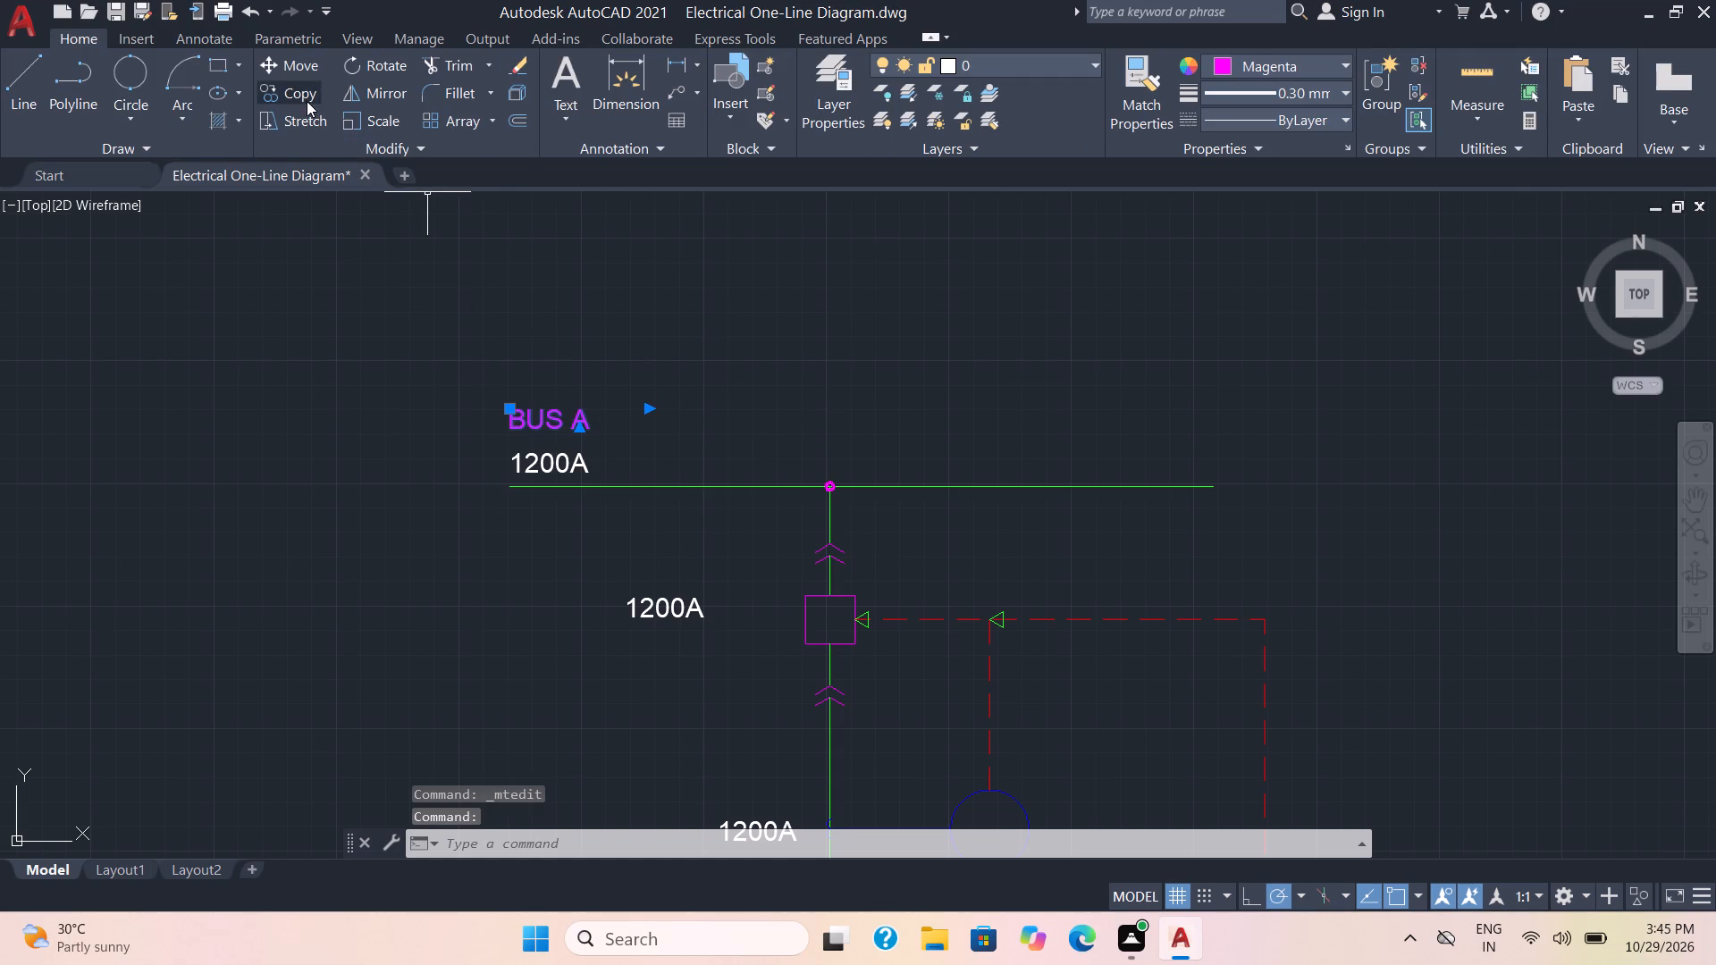
click(307, 101)
click(541, 417)
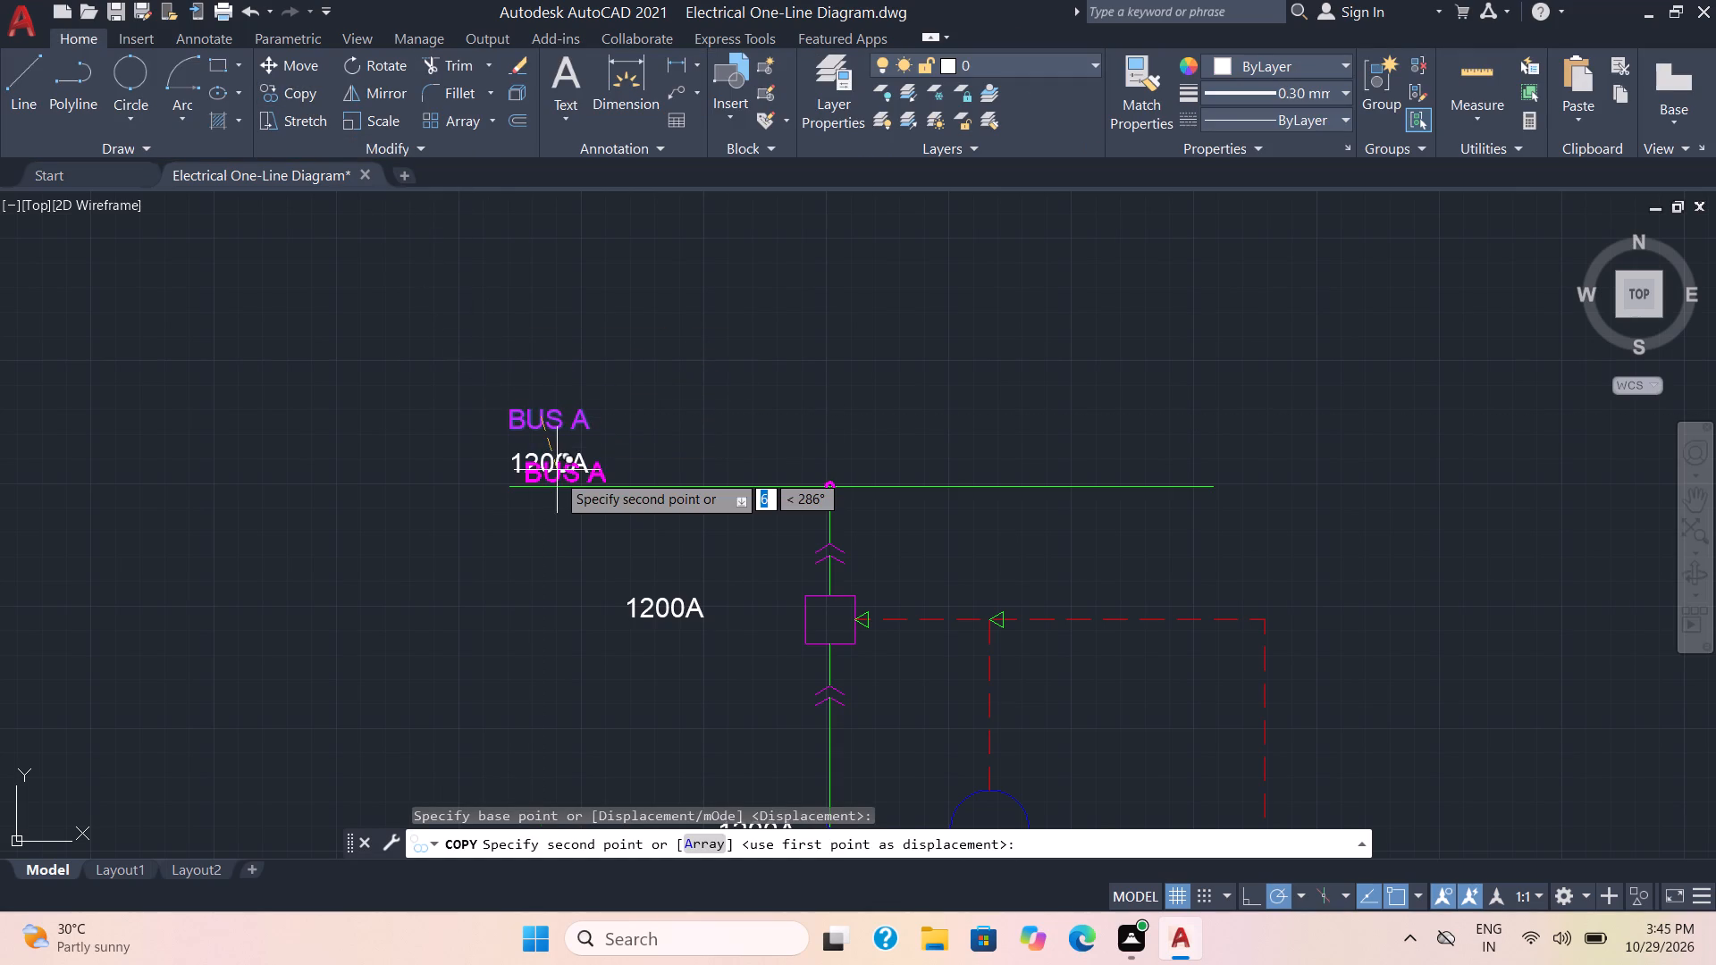
scroll(548, 499, down, 4)
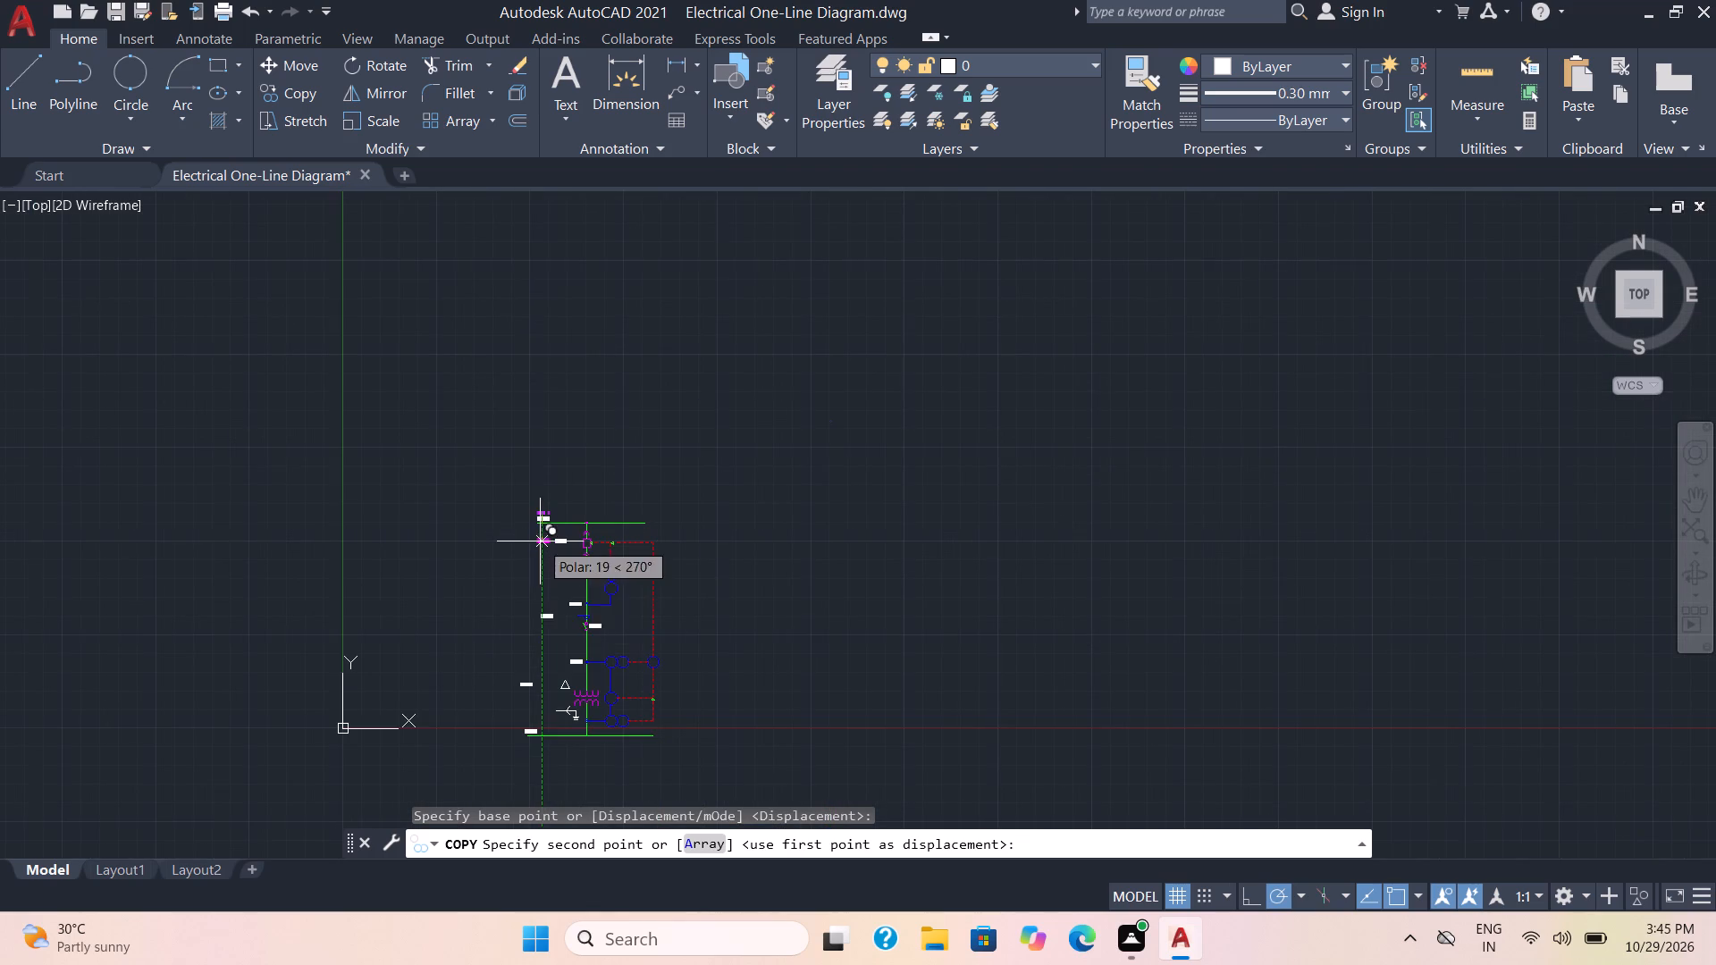
middle_drag(523, 725, 523, 440)
scroll(549, 479, up, 4)
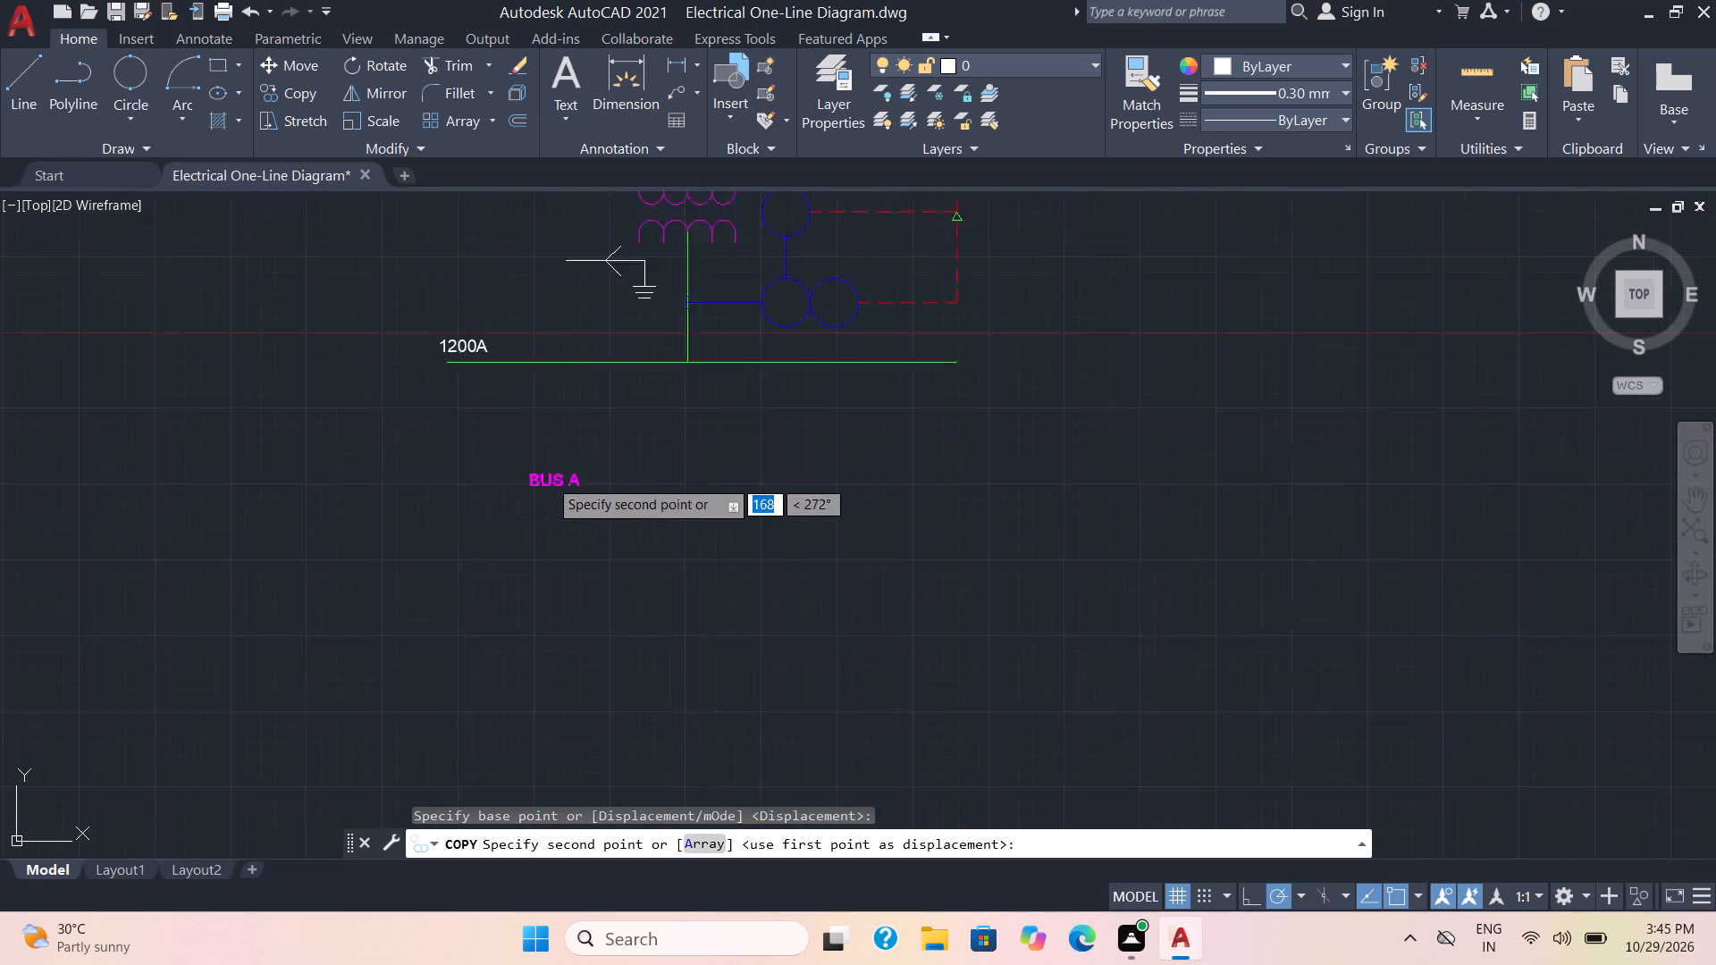
middle_drag(523, 390, 629, 654)
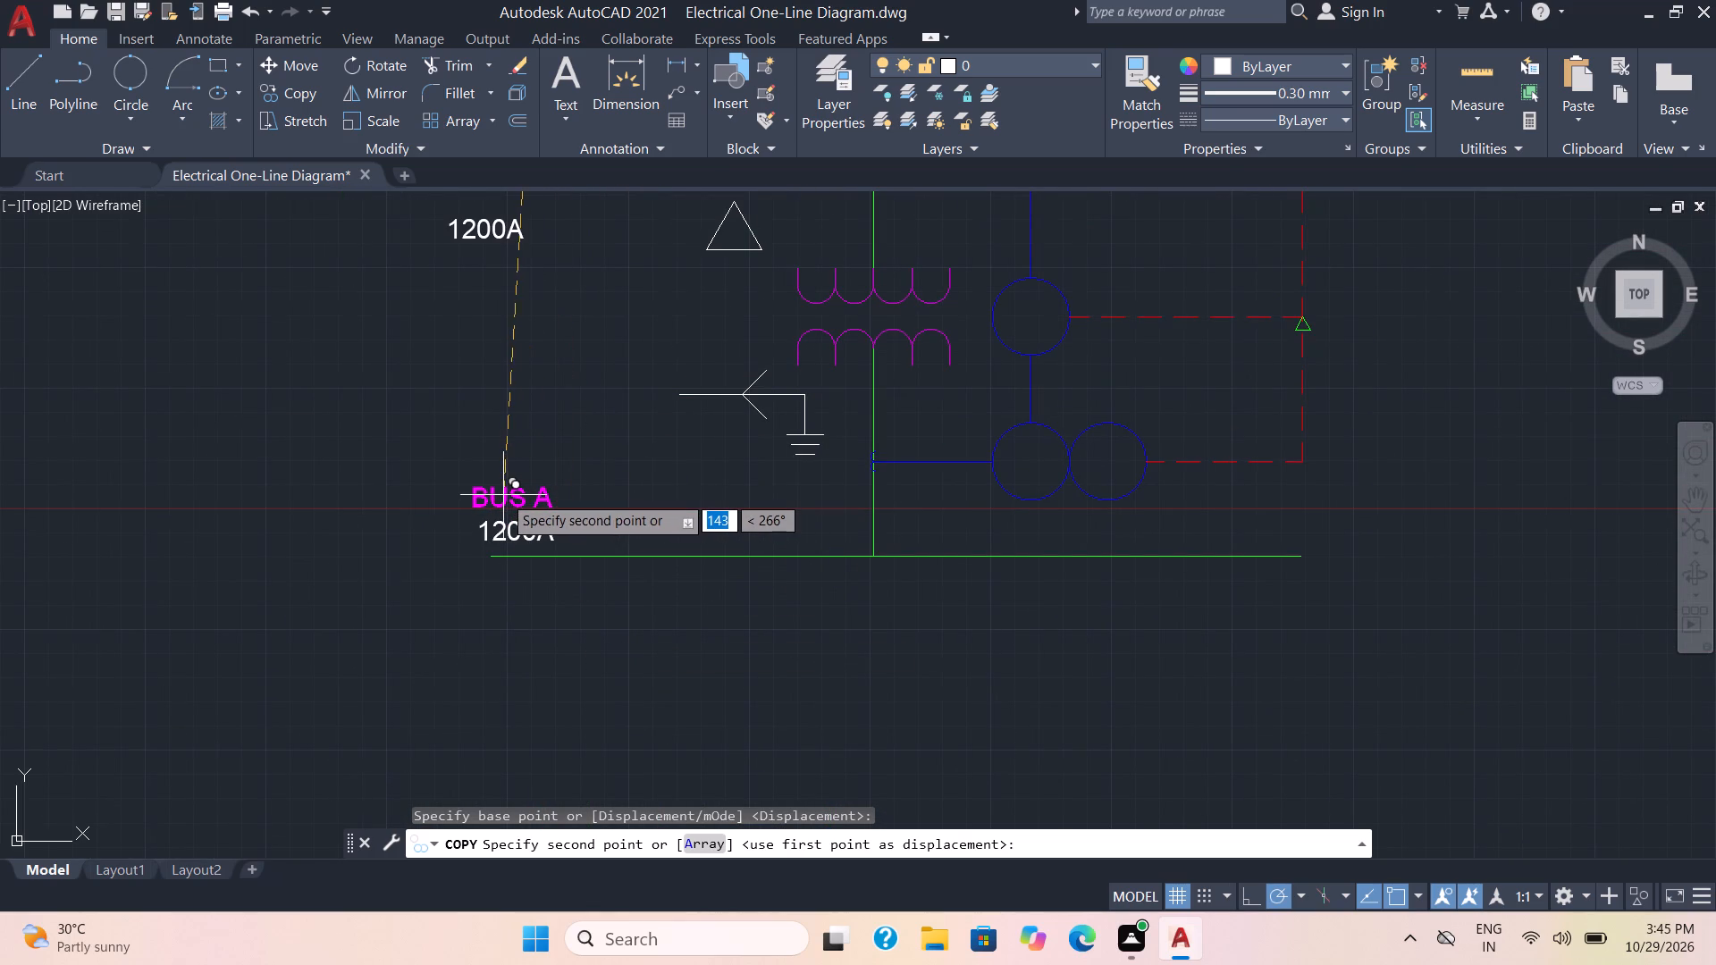
click(507, 494)
key(space)
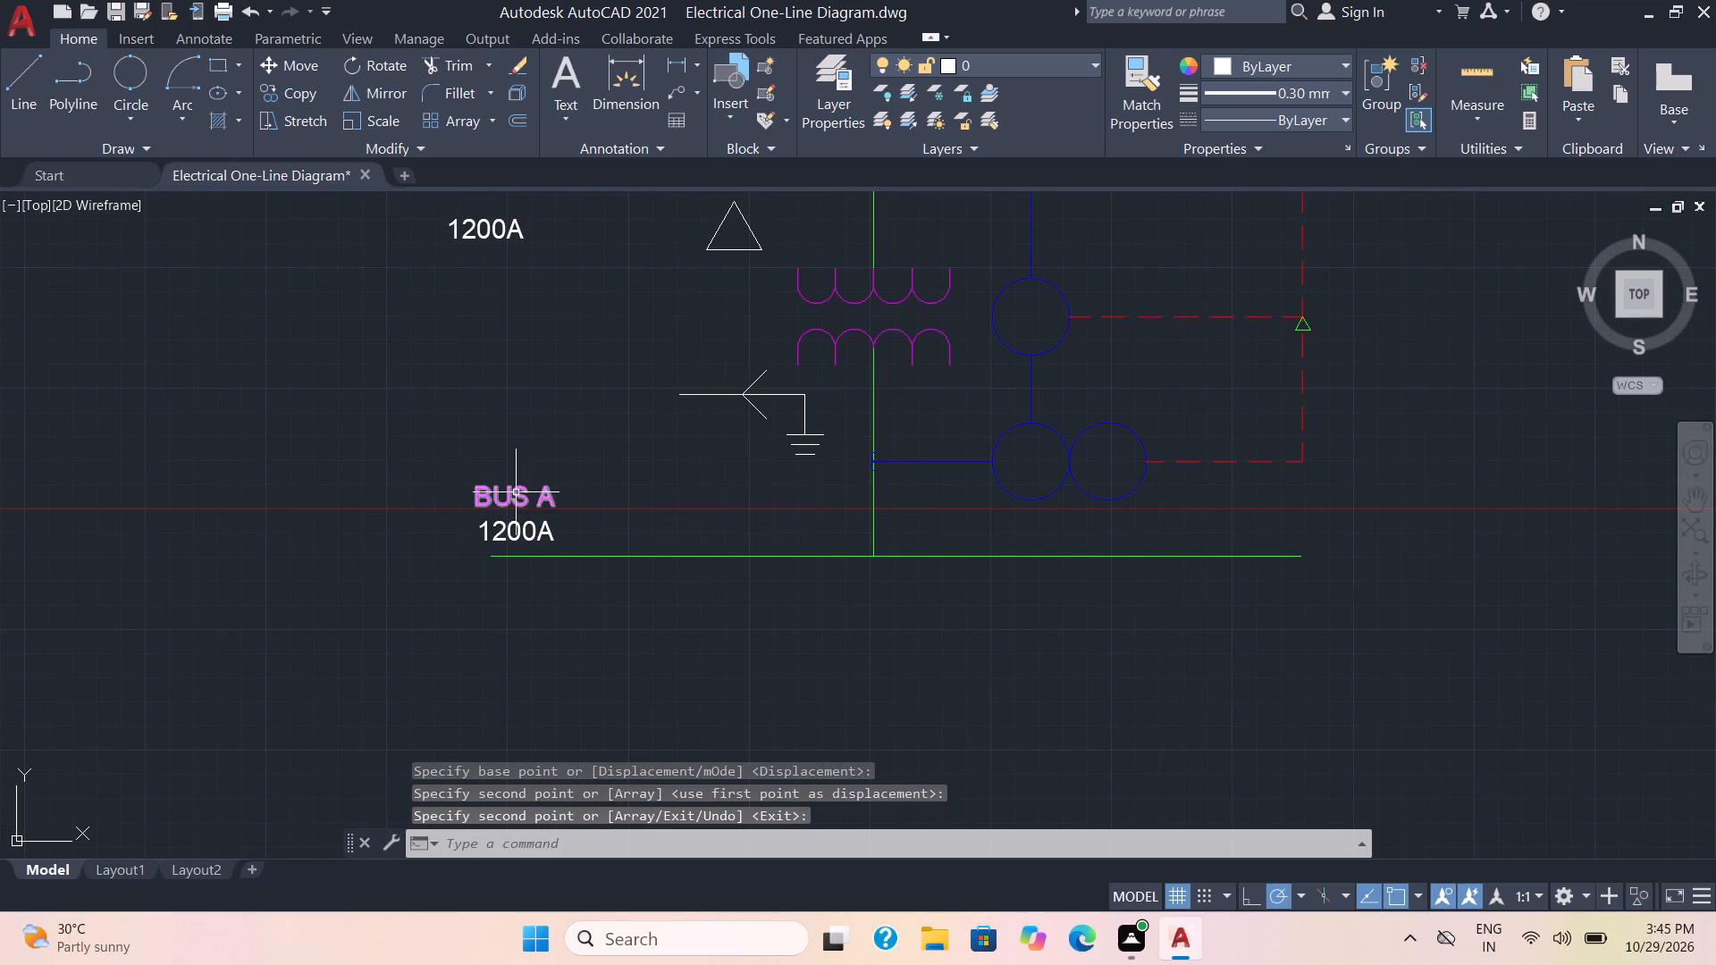
Change the text of the magenta BUS A label above the lower green bus to SUB A.
double_click(514, 495)
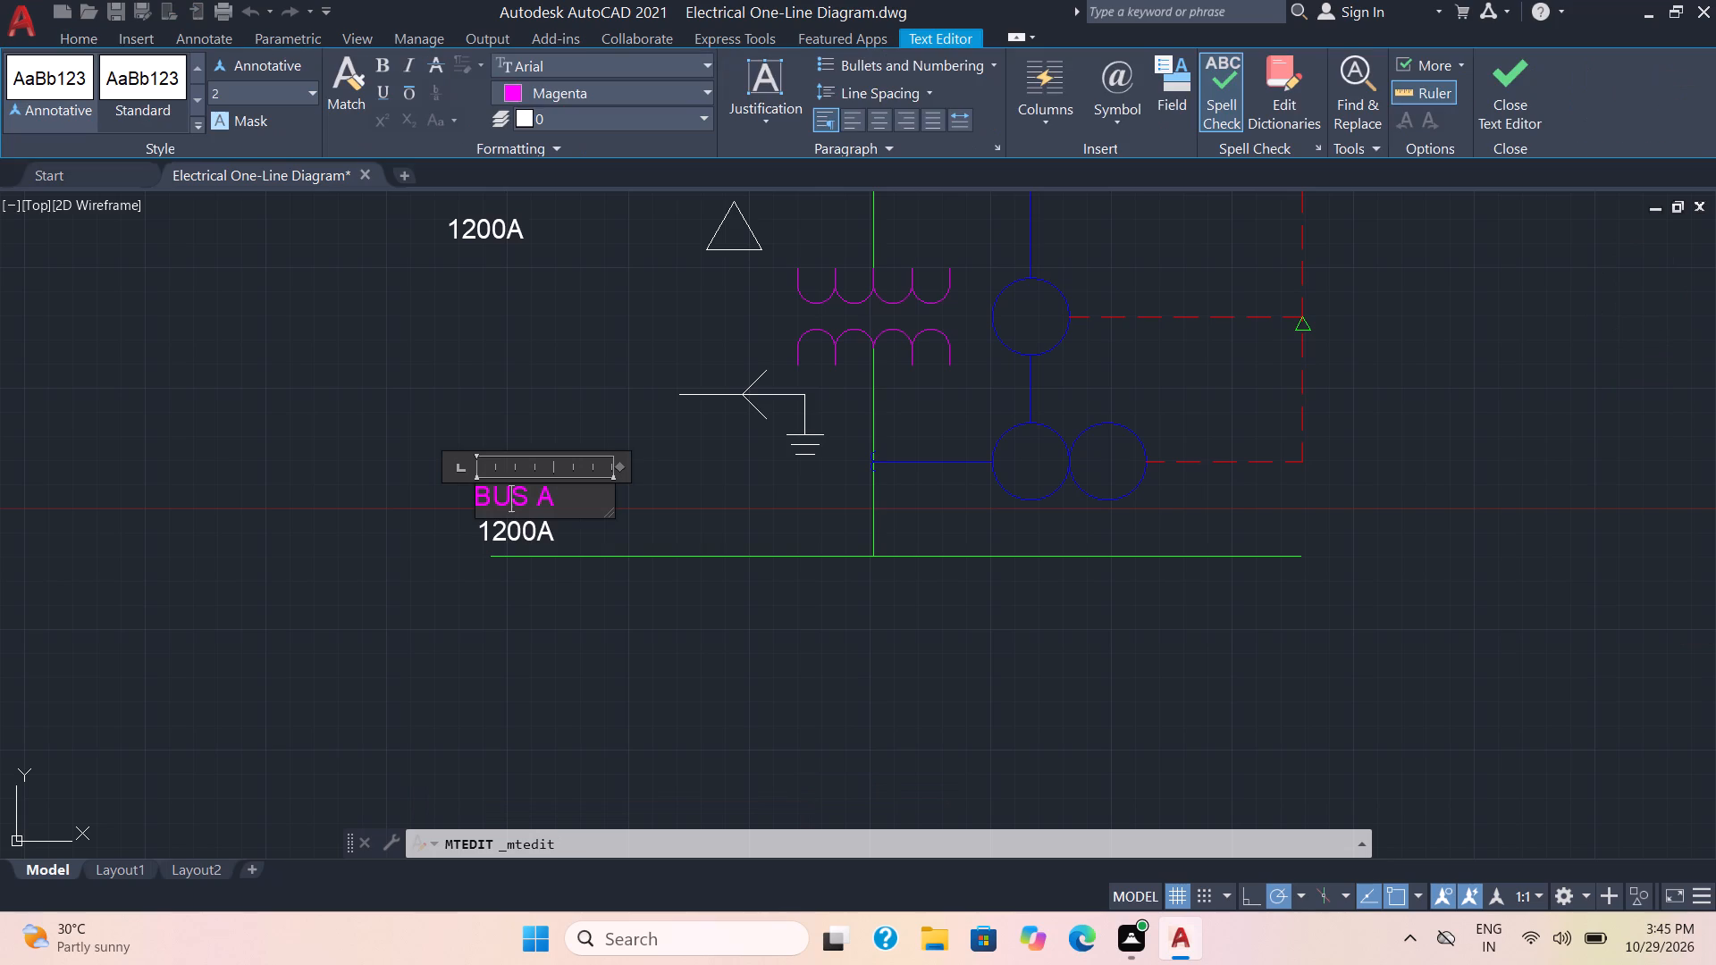
drag(532, 500, 475, 499)
key(s)
key(u)
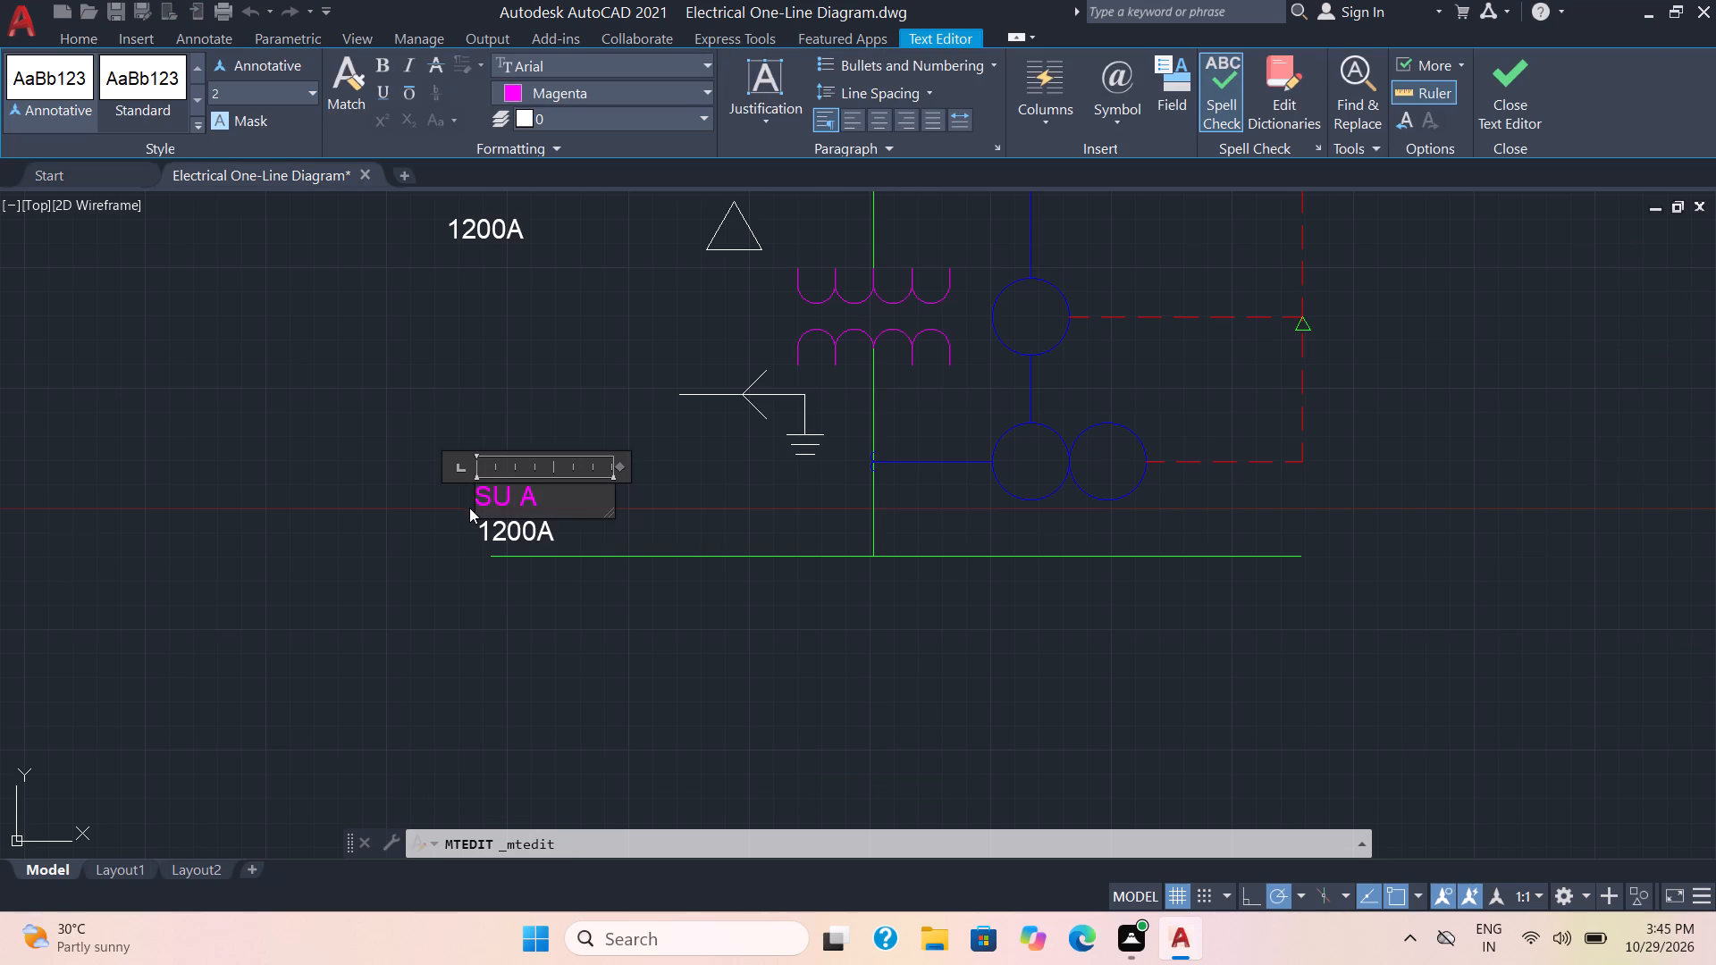
key(b)
click(425, 603)
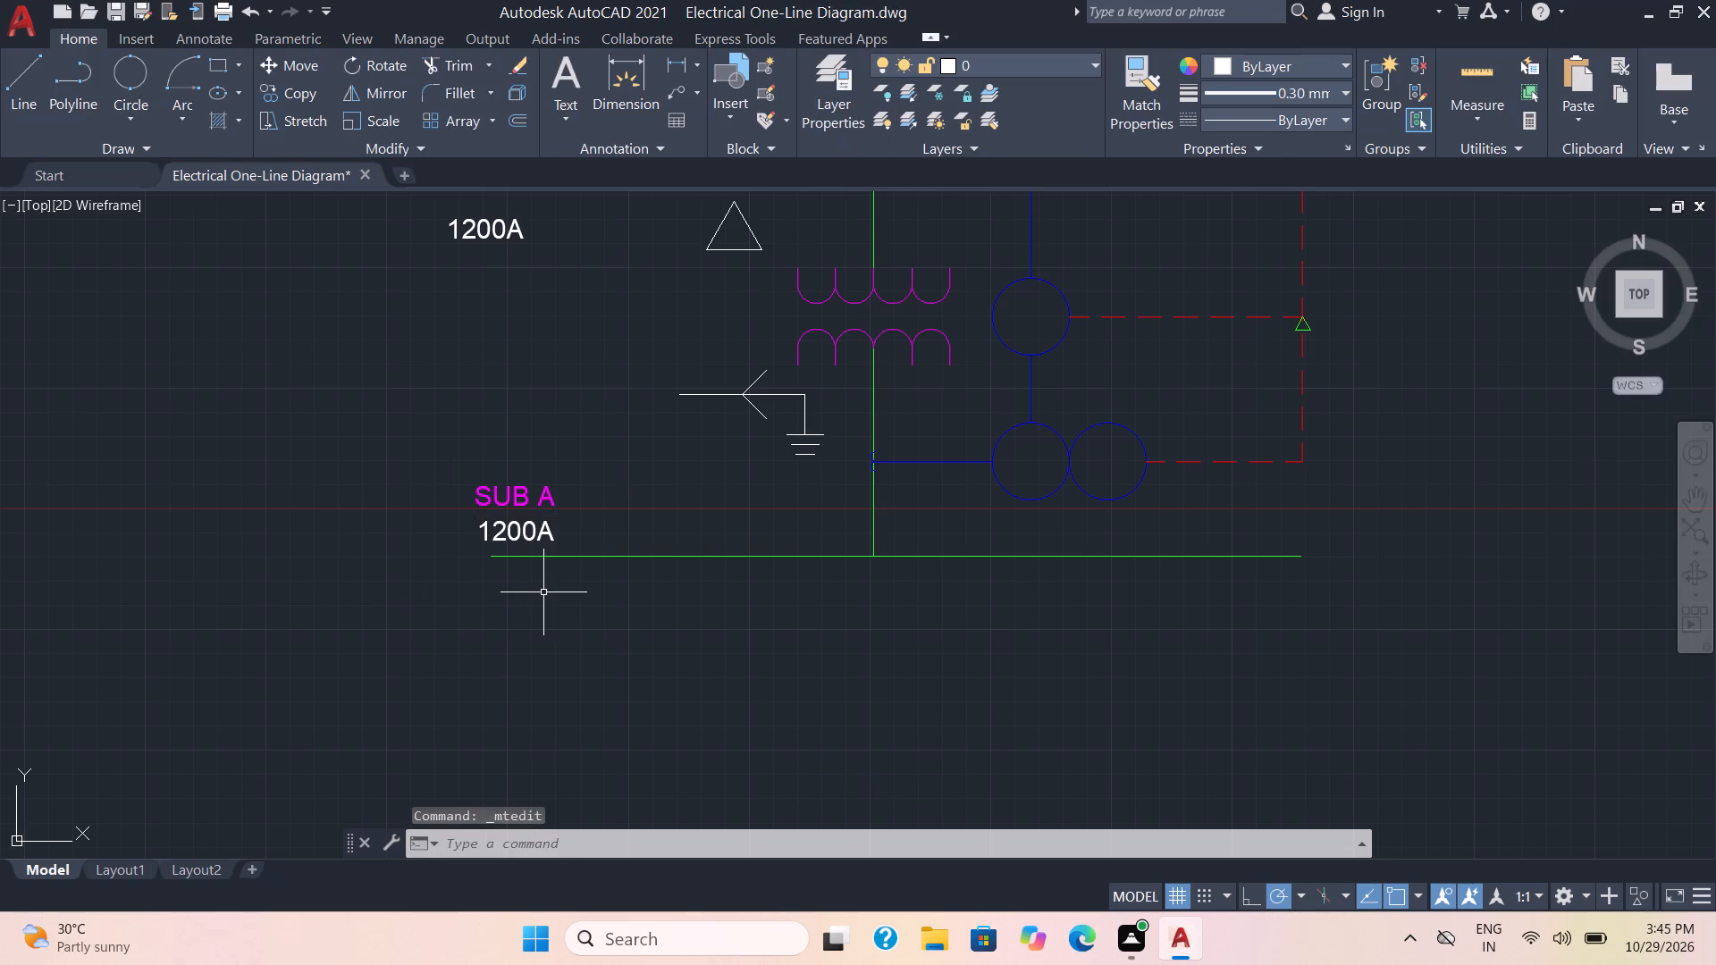
Change the text of the 1200A label just above the lower green bus to 3000A,600A,3P,4W,50kV.
double_click(526, 533)
drag(553, 532, 378, 522)
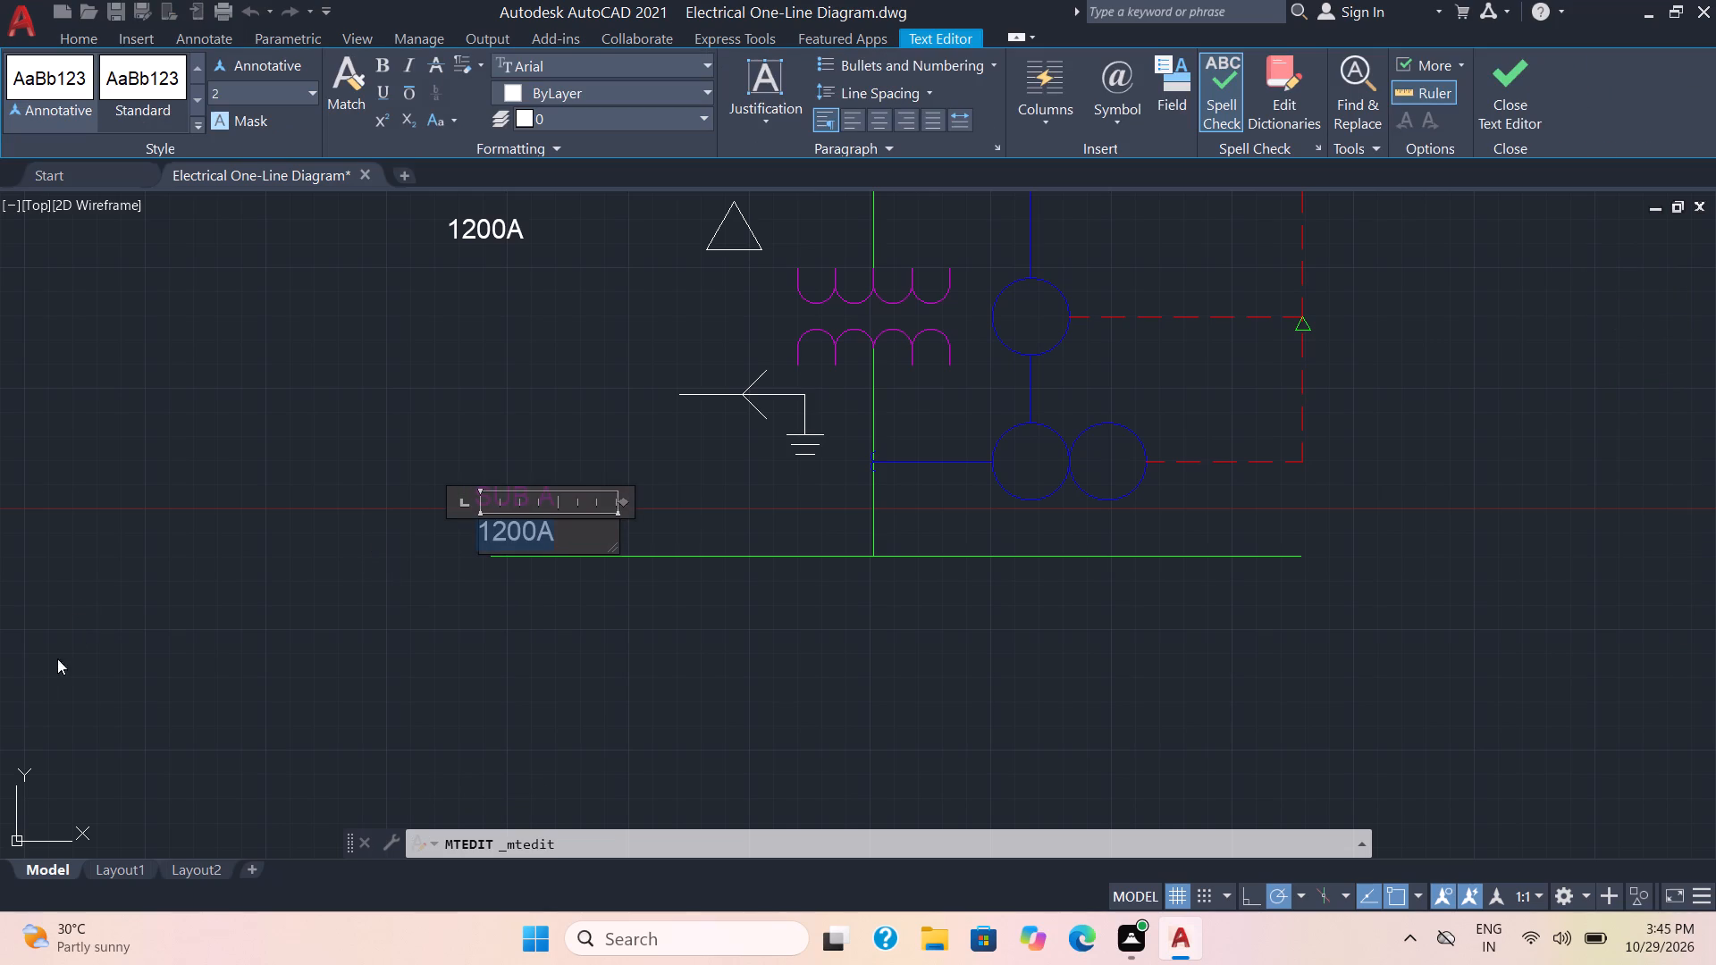
key(3)
text(000)
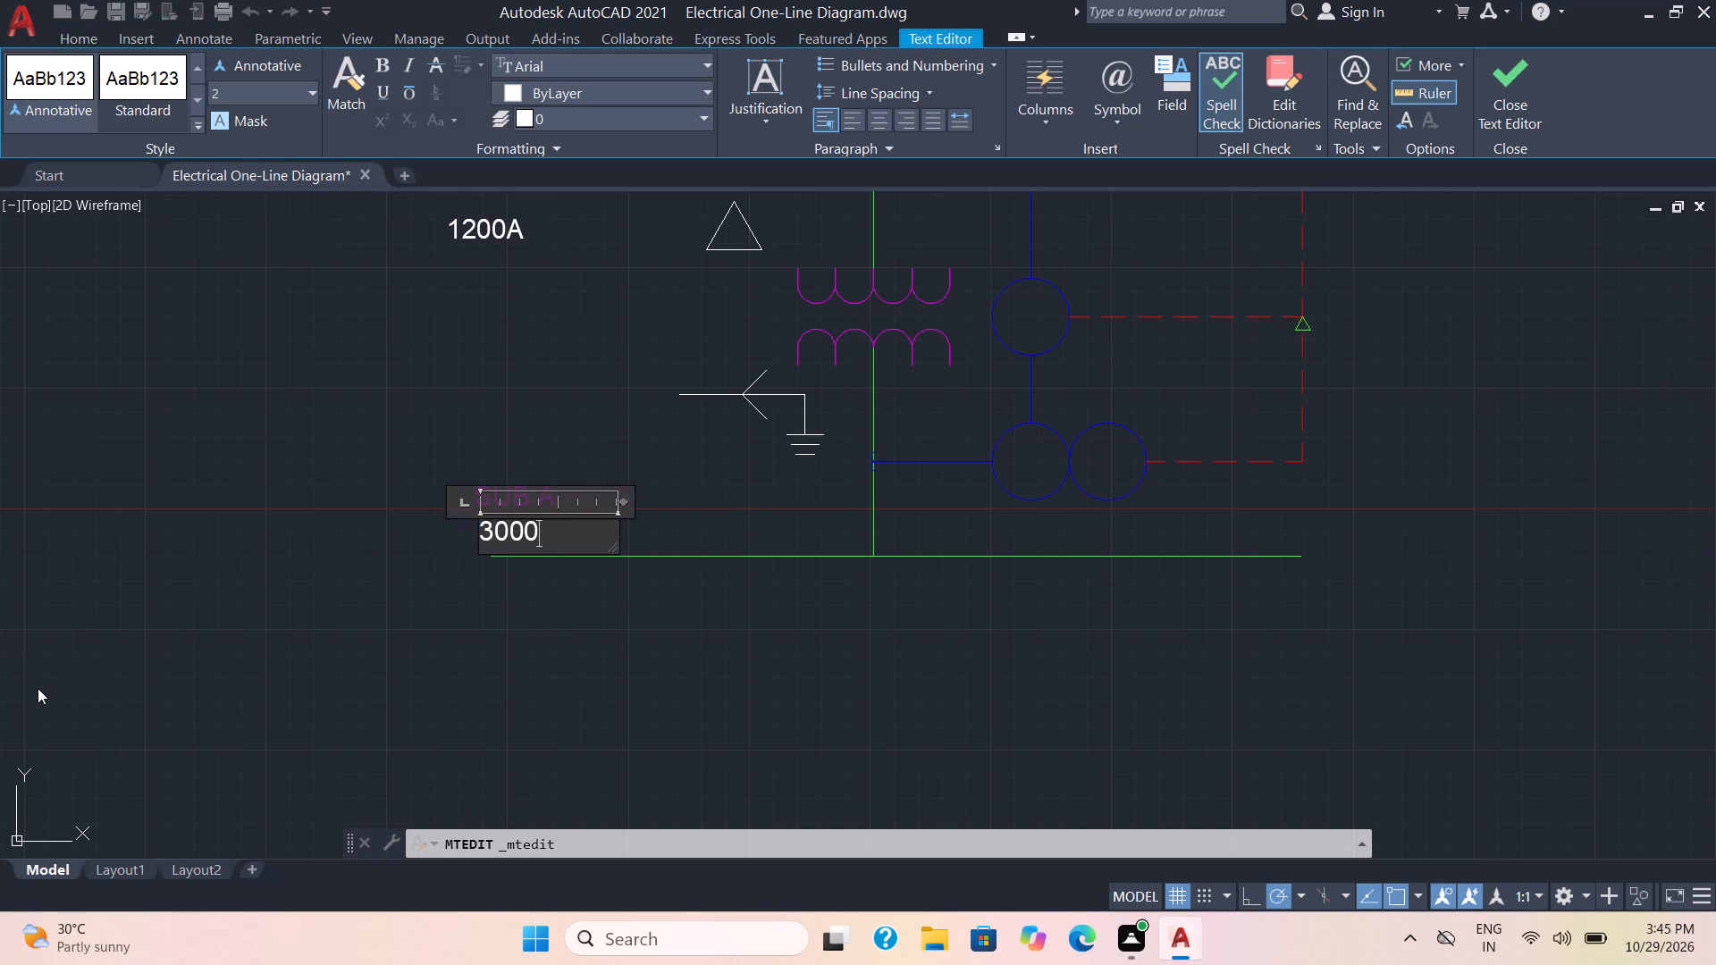
key(a)
key(period)
key(BackSpace)
key(comma)
key(6)
text(00)
key(a)
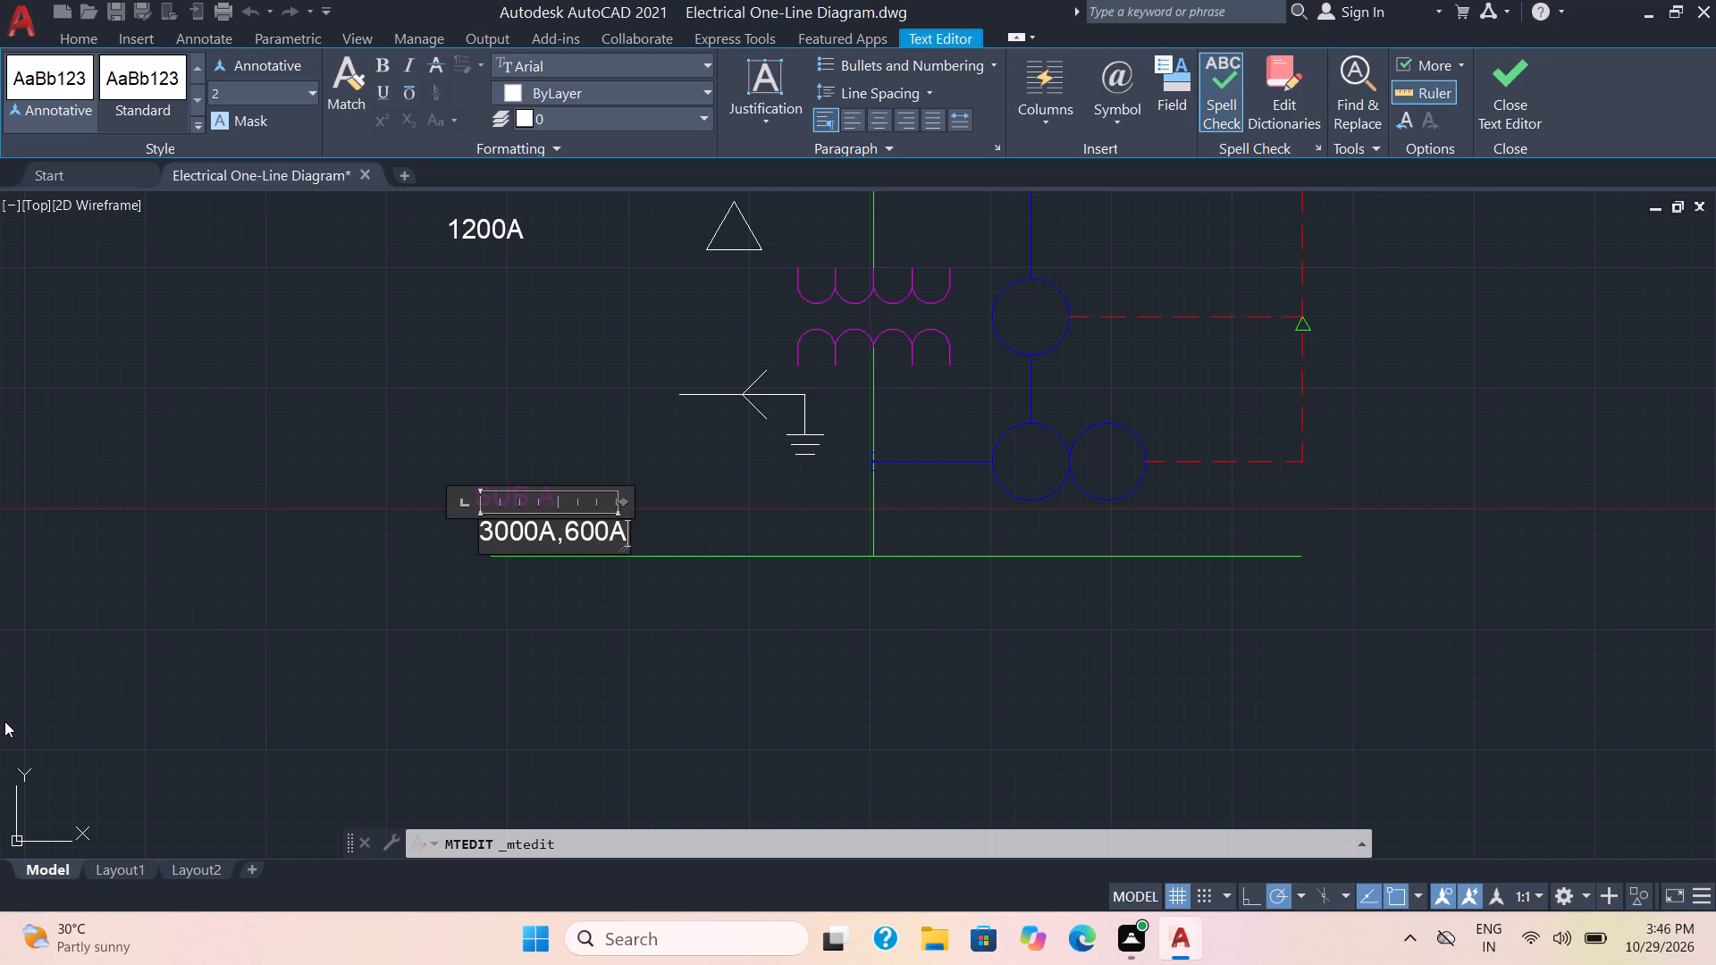
key(comma)
text(3P)
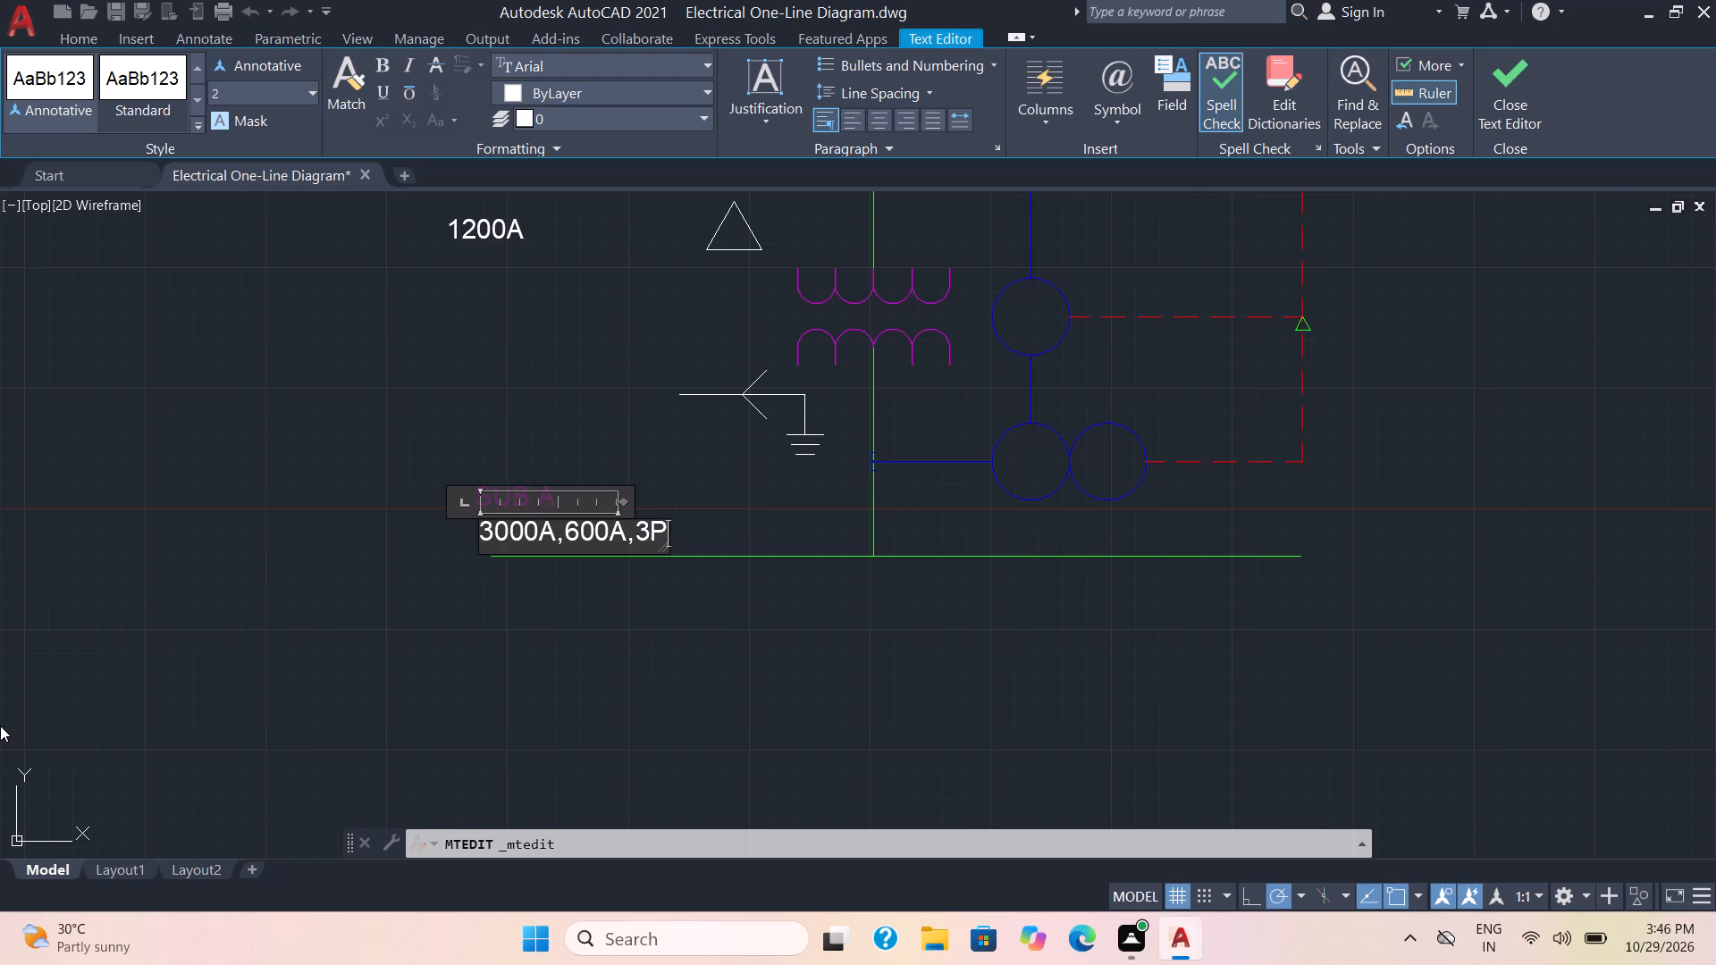
key(comma)
key(4)
key(w)
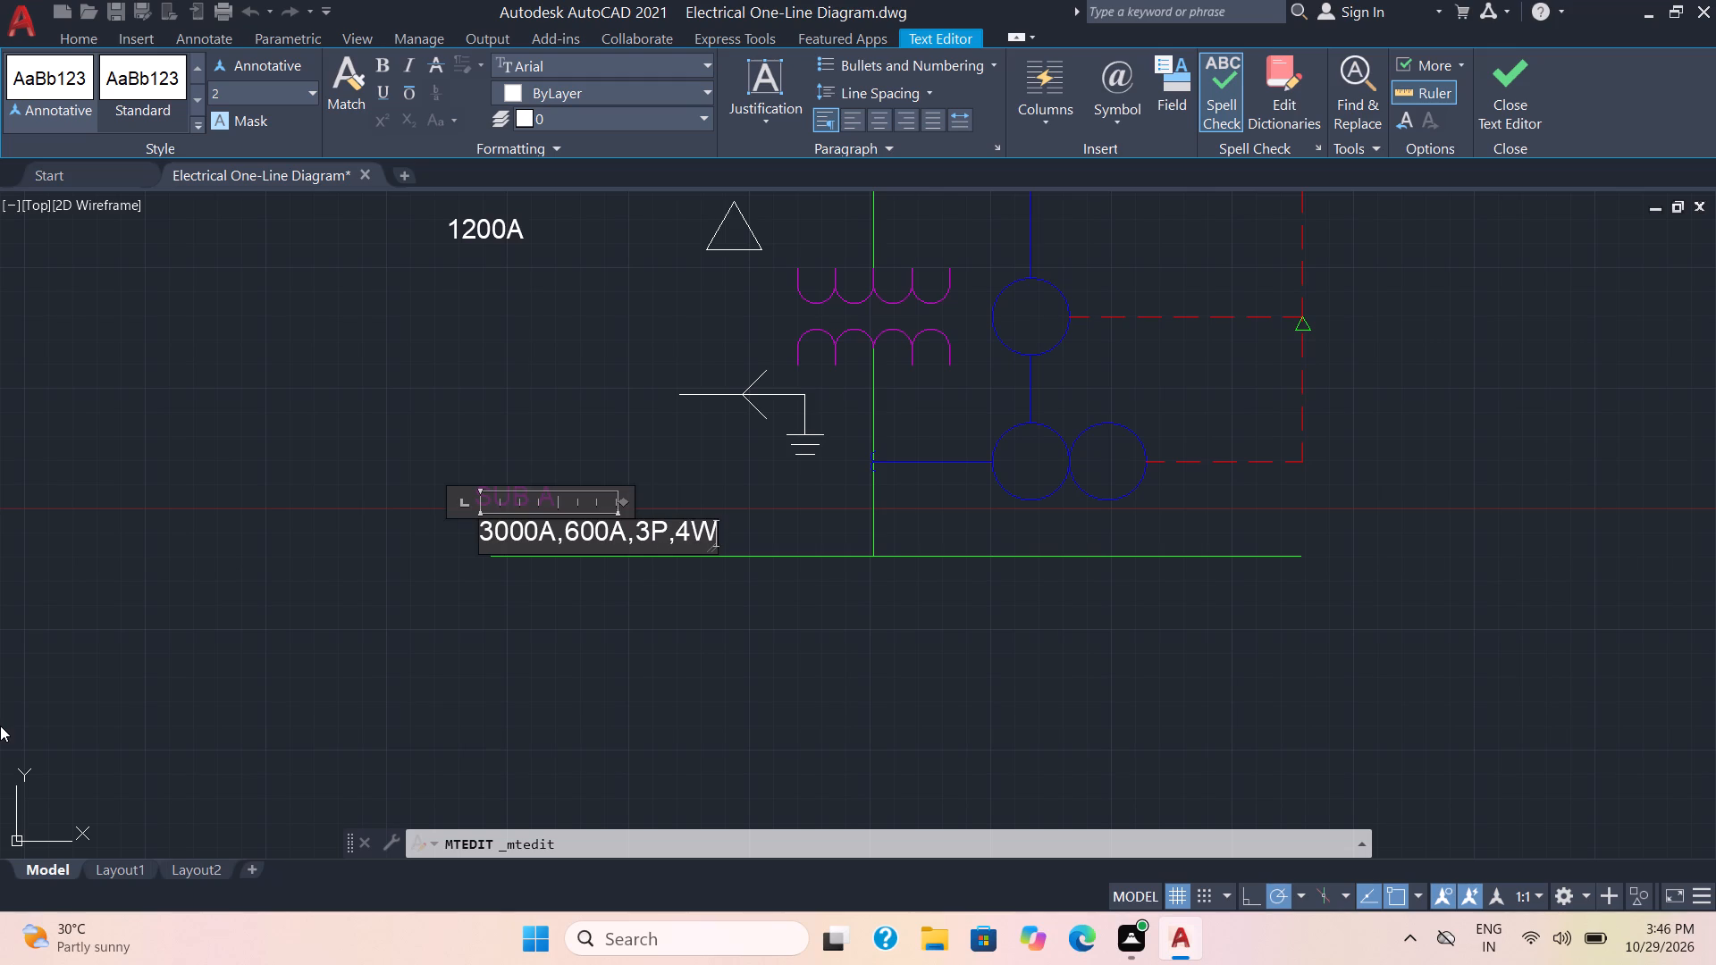
key(comma)
text(50)
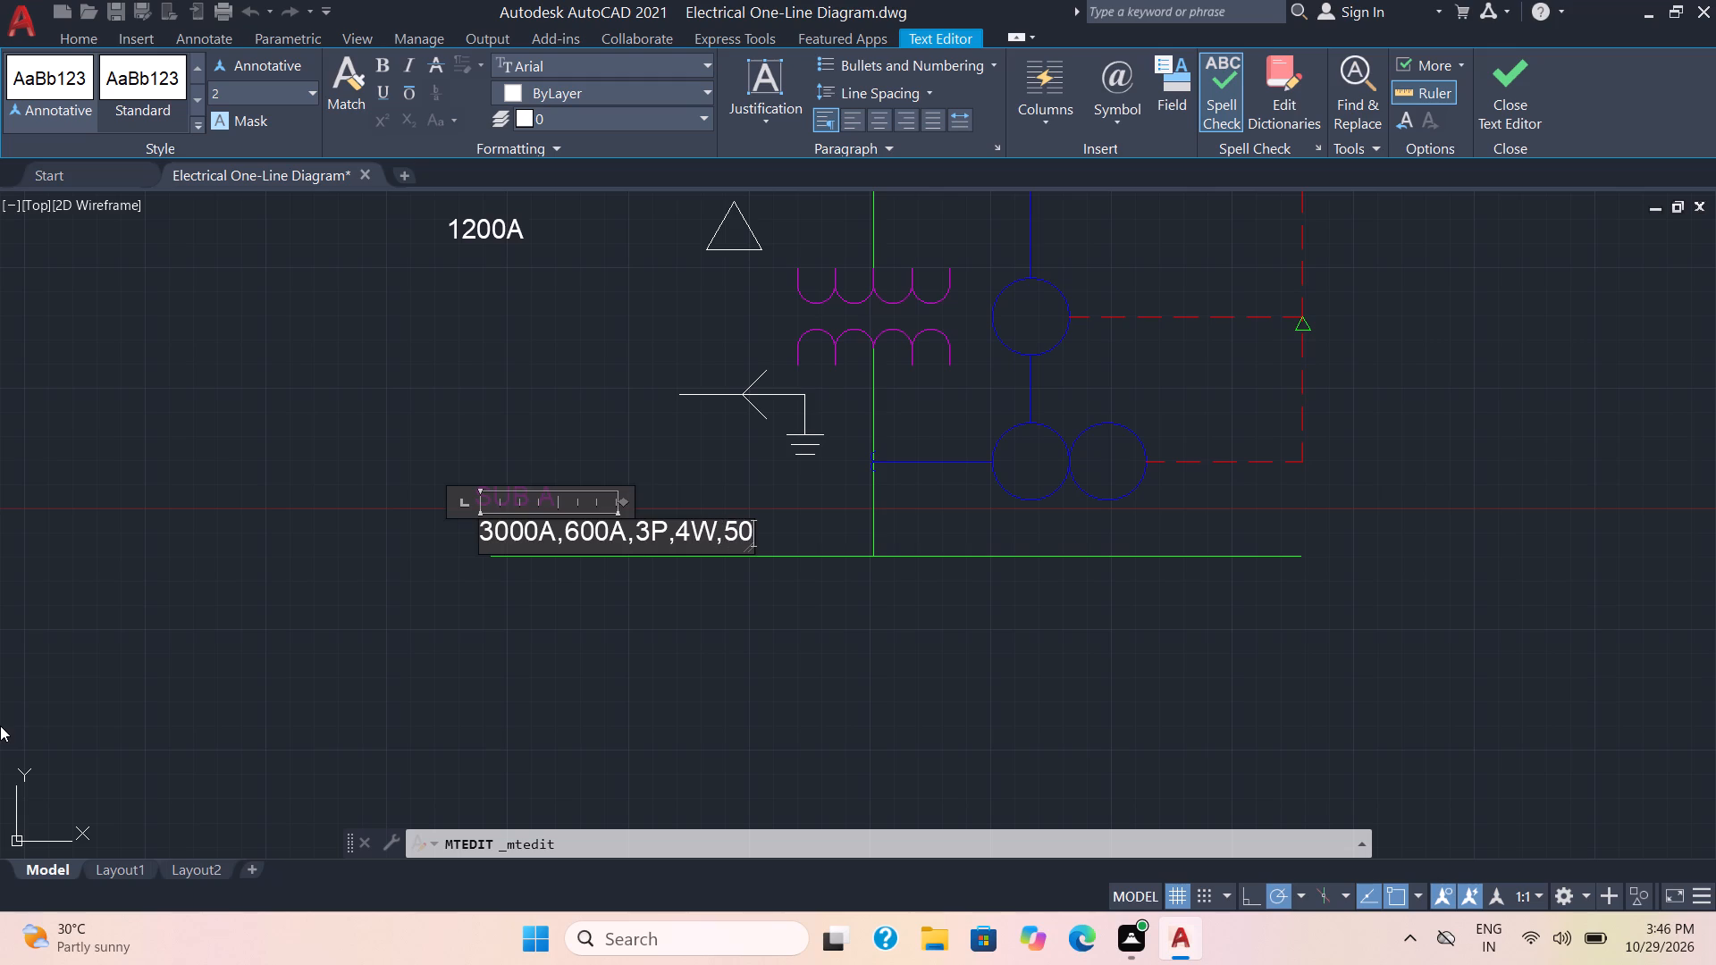
text(kV)
click(243, 502)
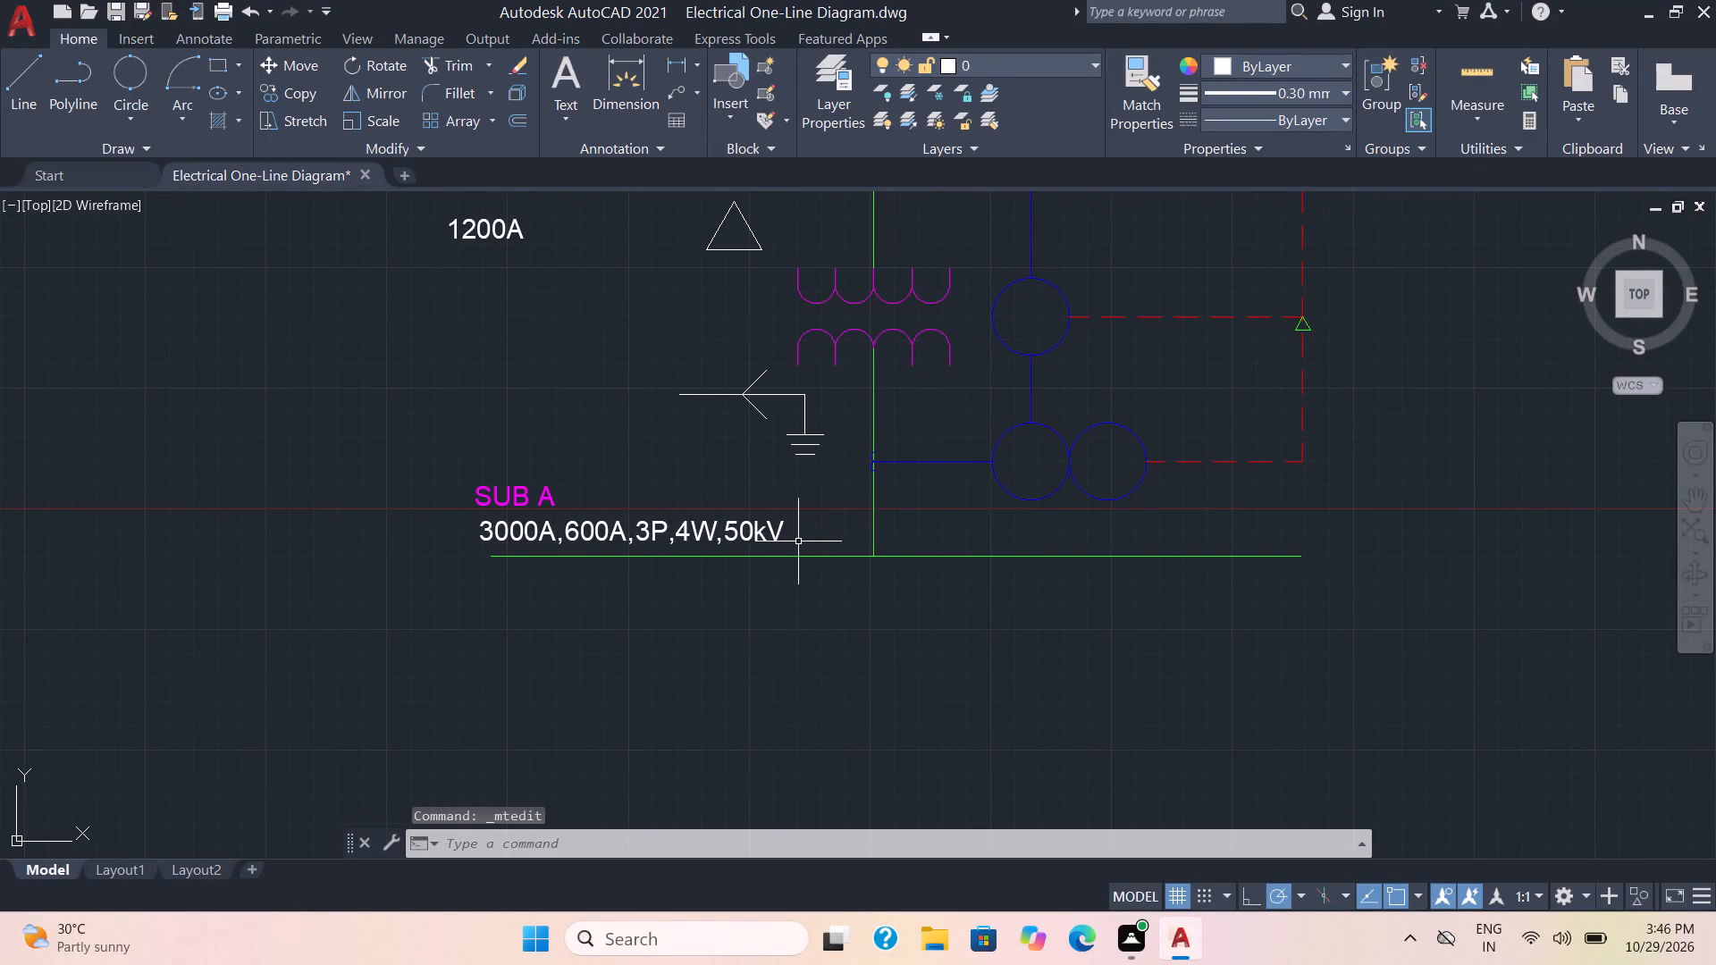
Move the SUB A and 3000A,600A,3P,4W,50kV labels along the lower green bus so the rating text ends at the vertical green conductor.
click(798, 543)
click(486, 482)
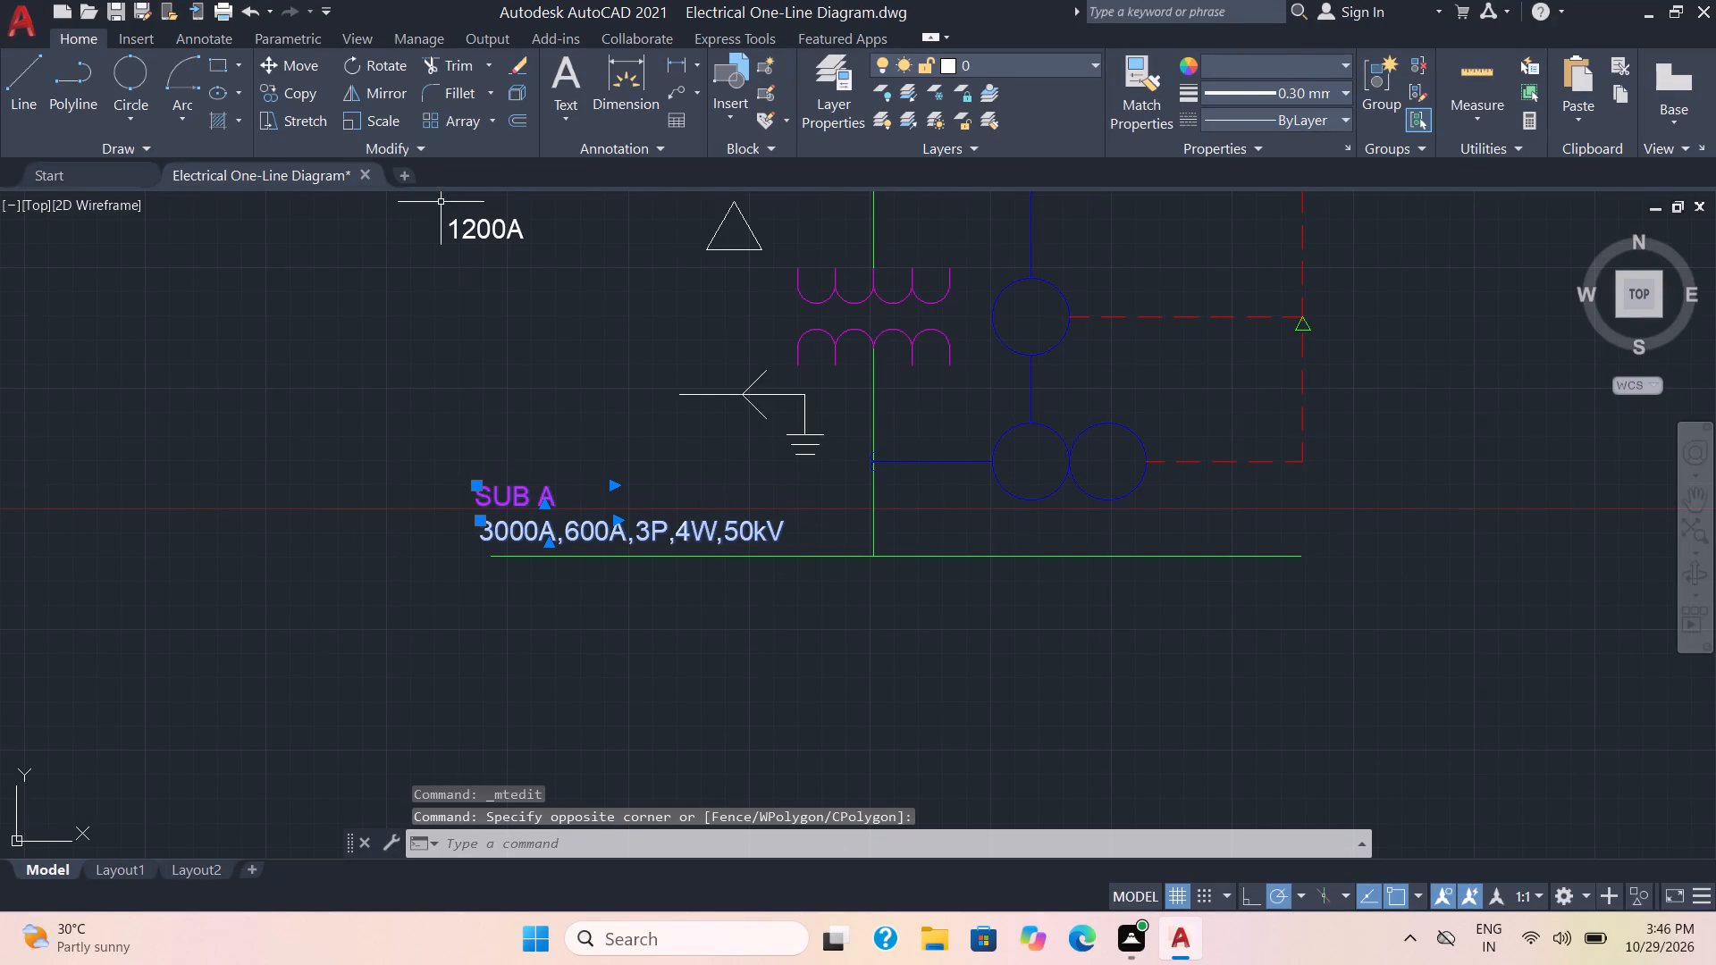
click(286, 59)
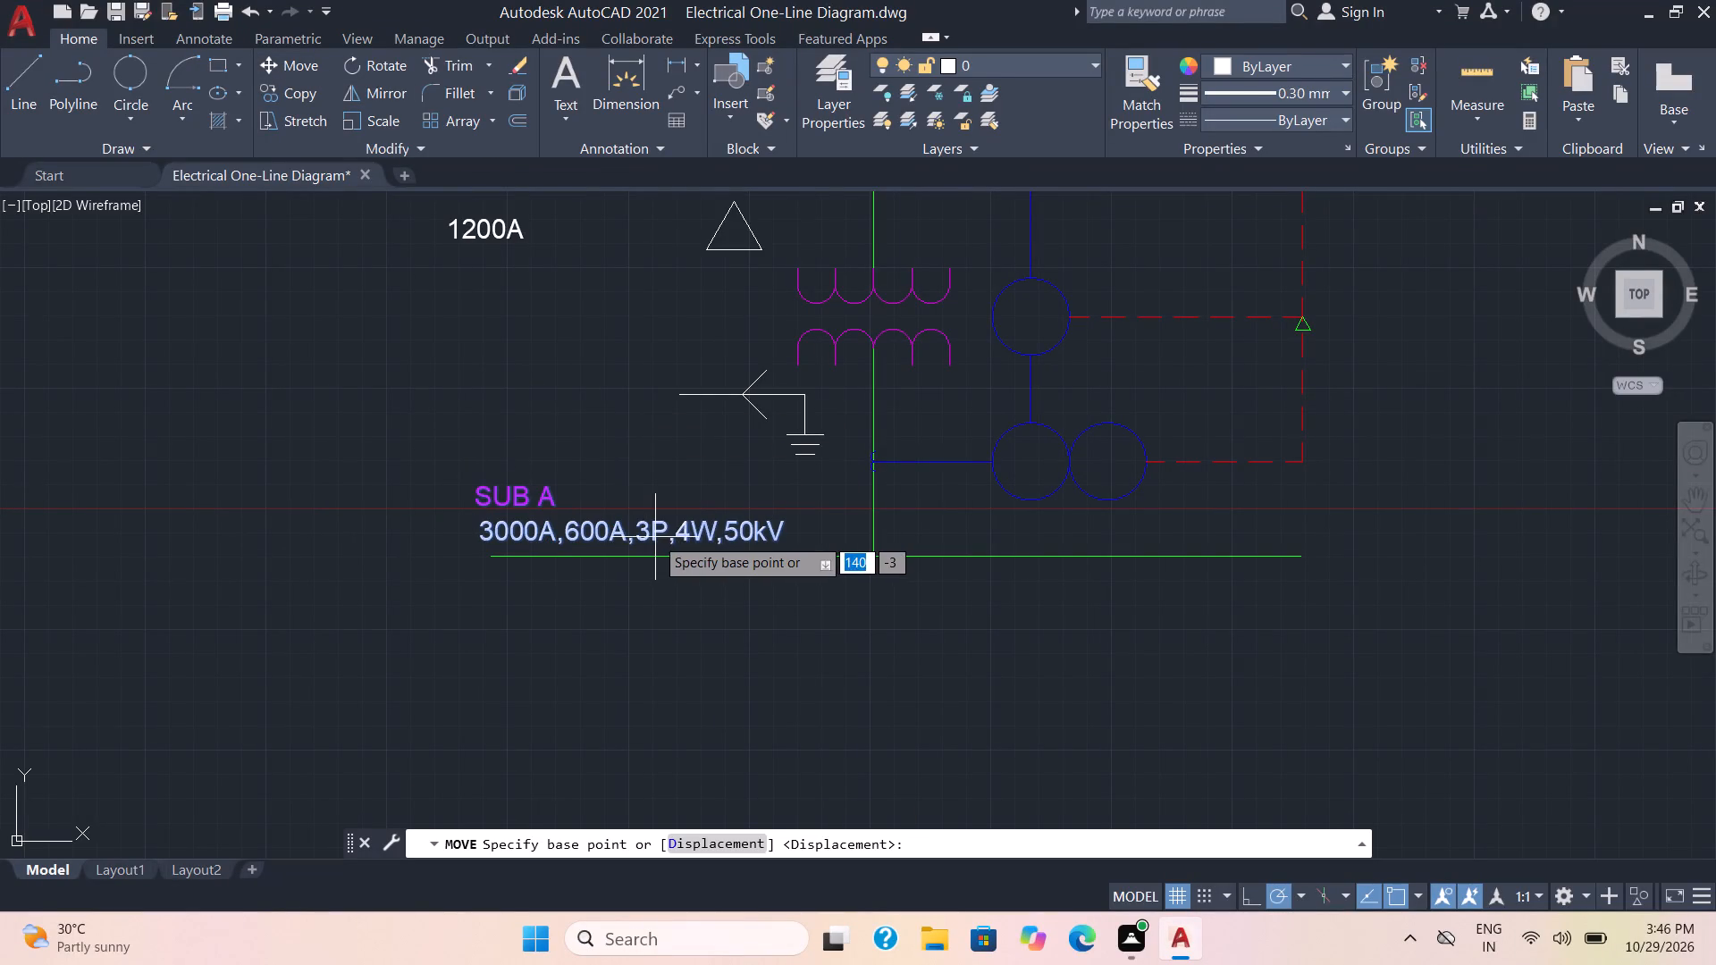
click(655, 536)
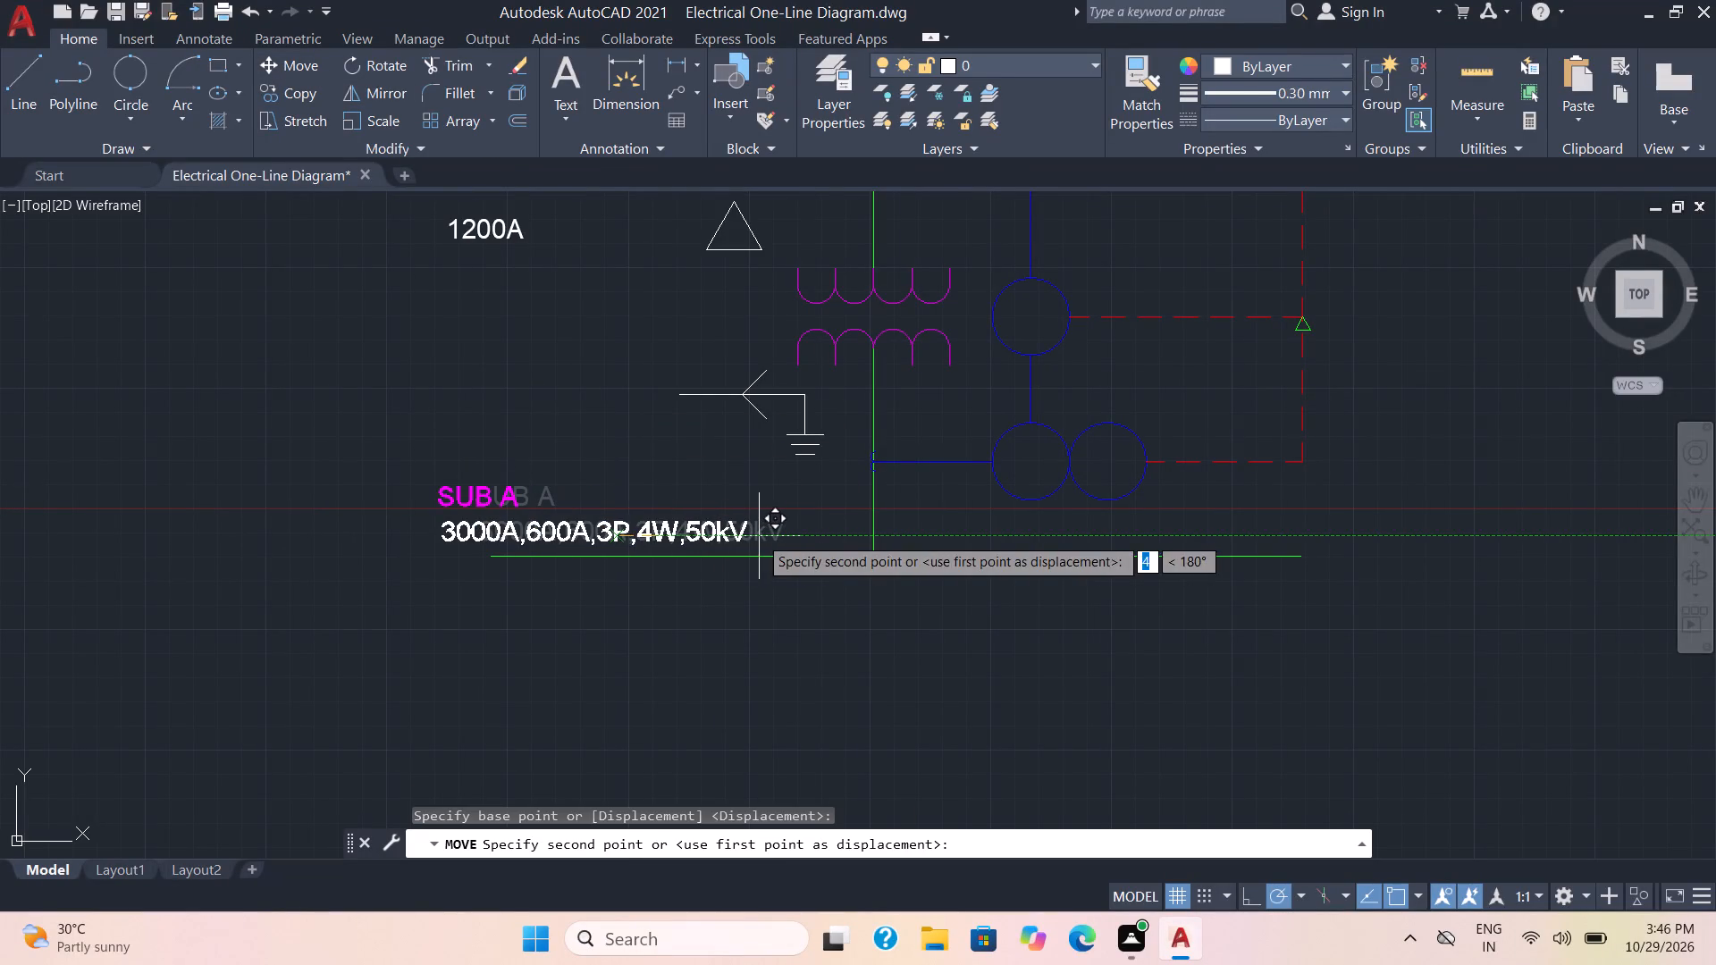
scroll(767, 536, up, 2)
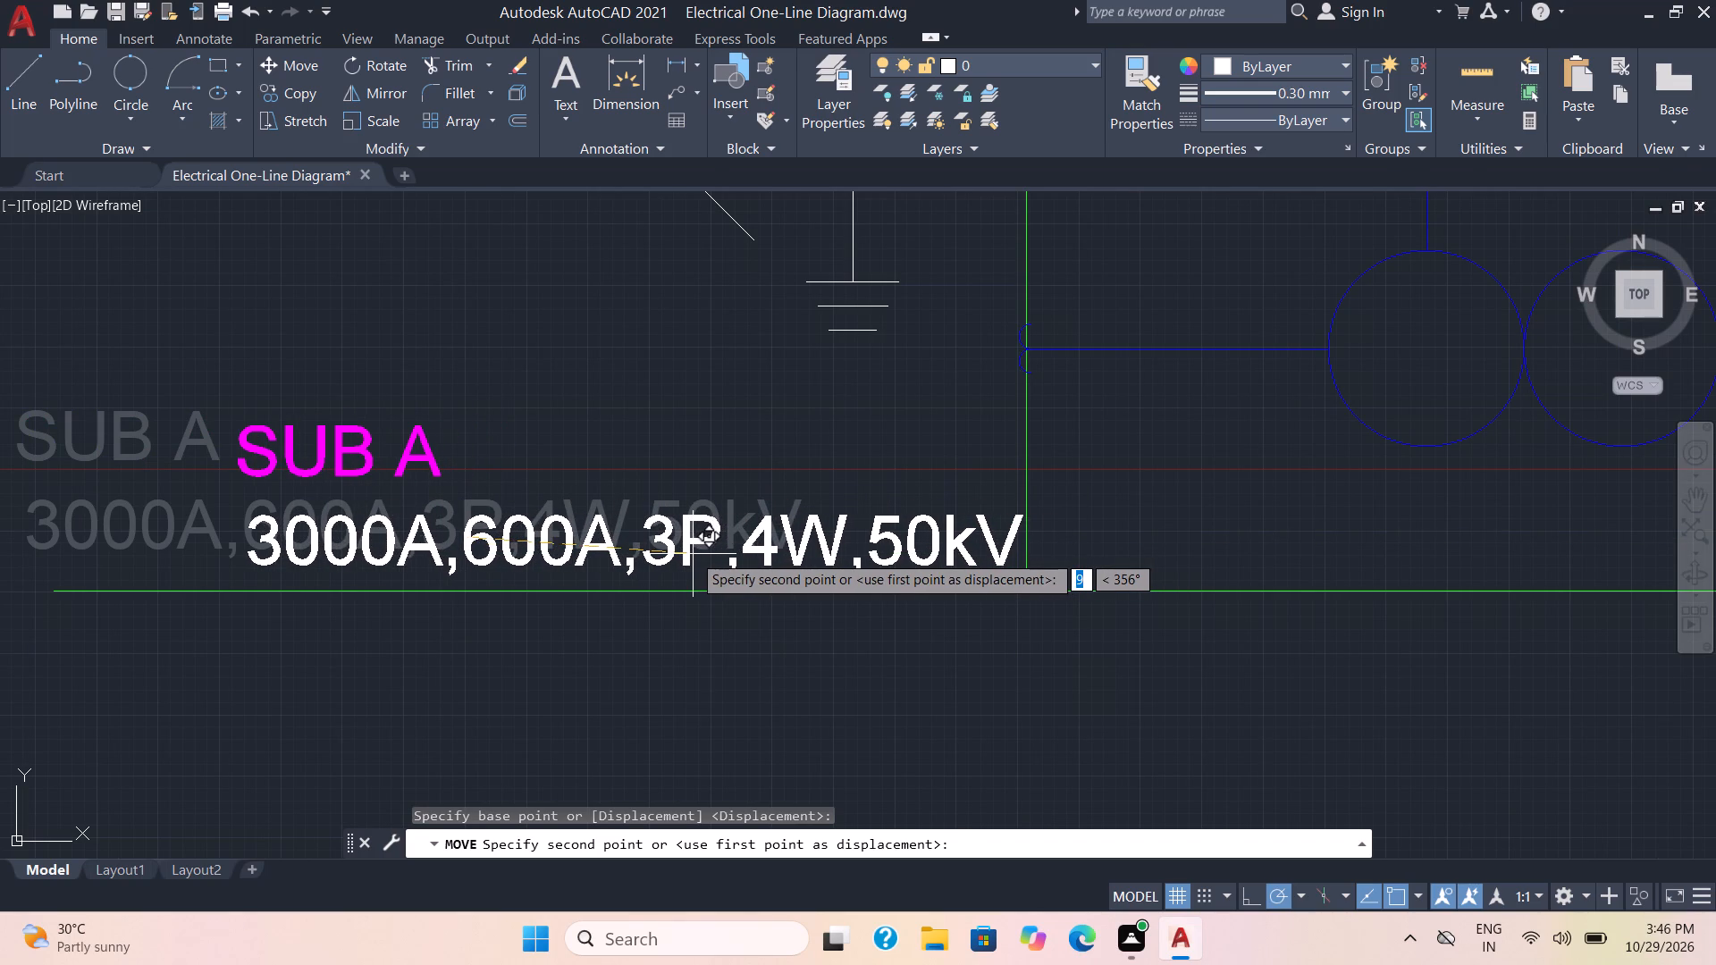
click(692, 554)
scroll(854, 623, down, 2)
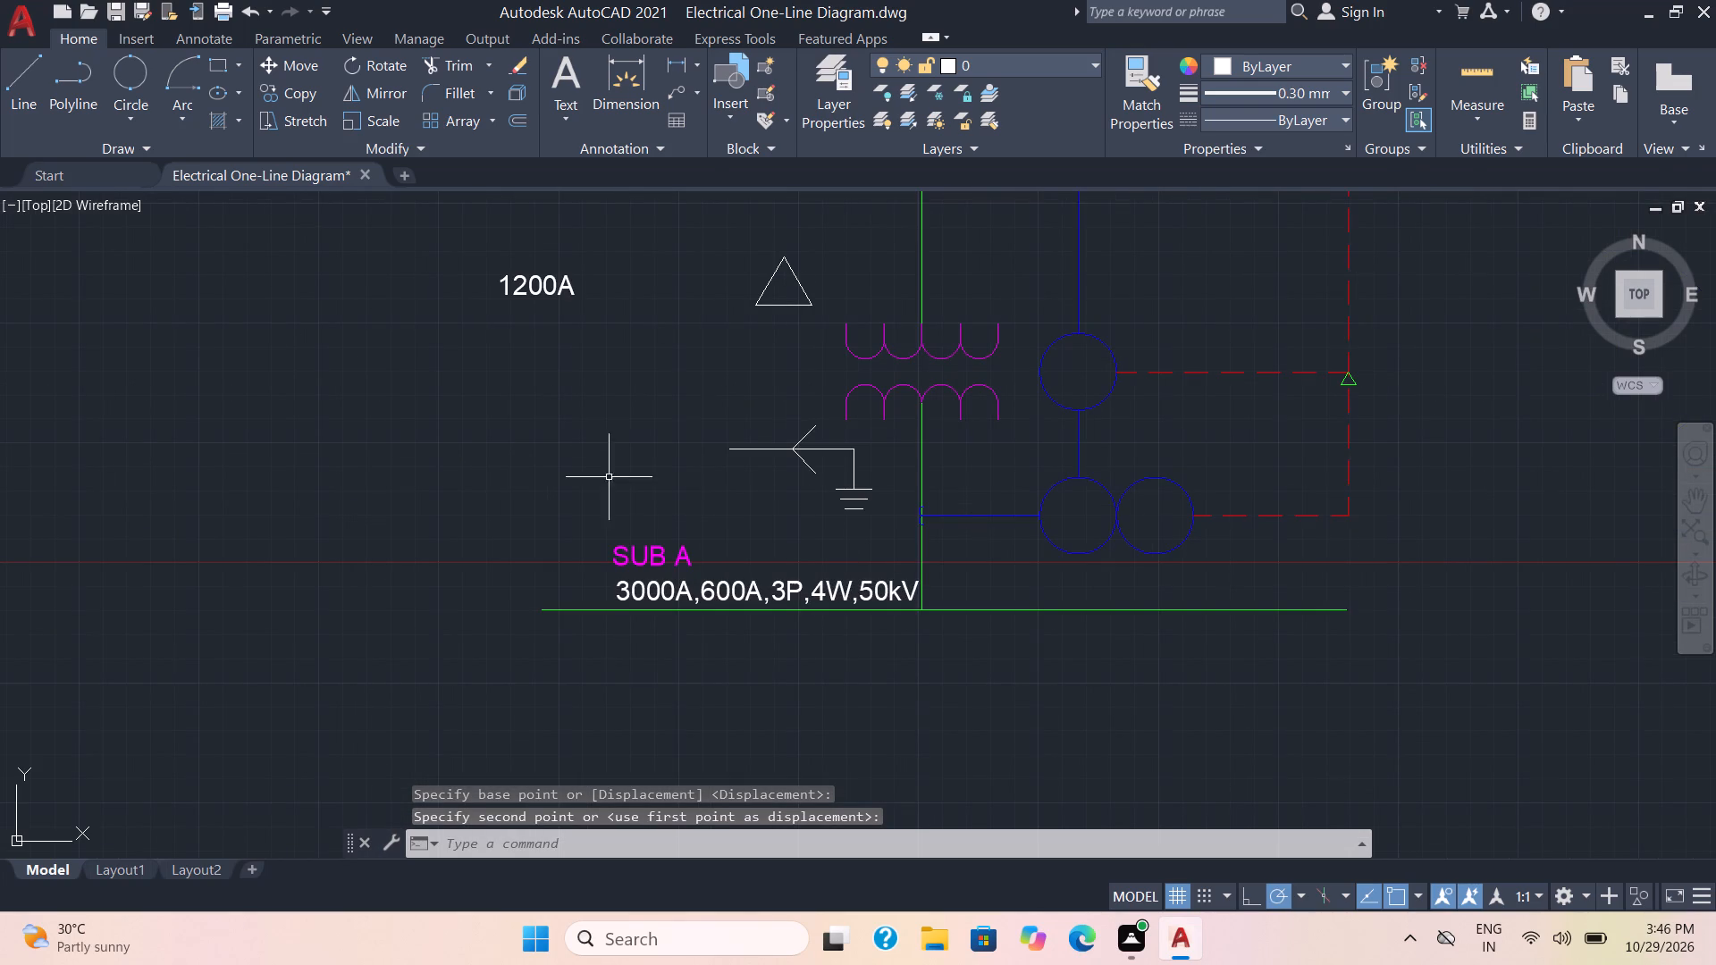
Change the text of the 1200A label beside the triangle near the transformer to three lines: 2000kVA, 13.8kV/600V, Z%=6.5.
double_click(528, 283)
drag(583, 291, 414, 318)
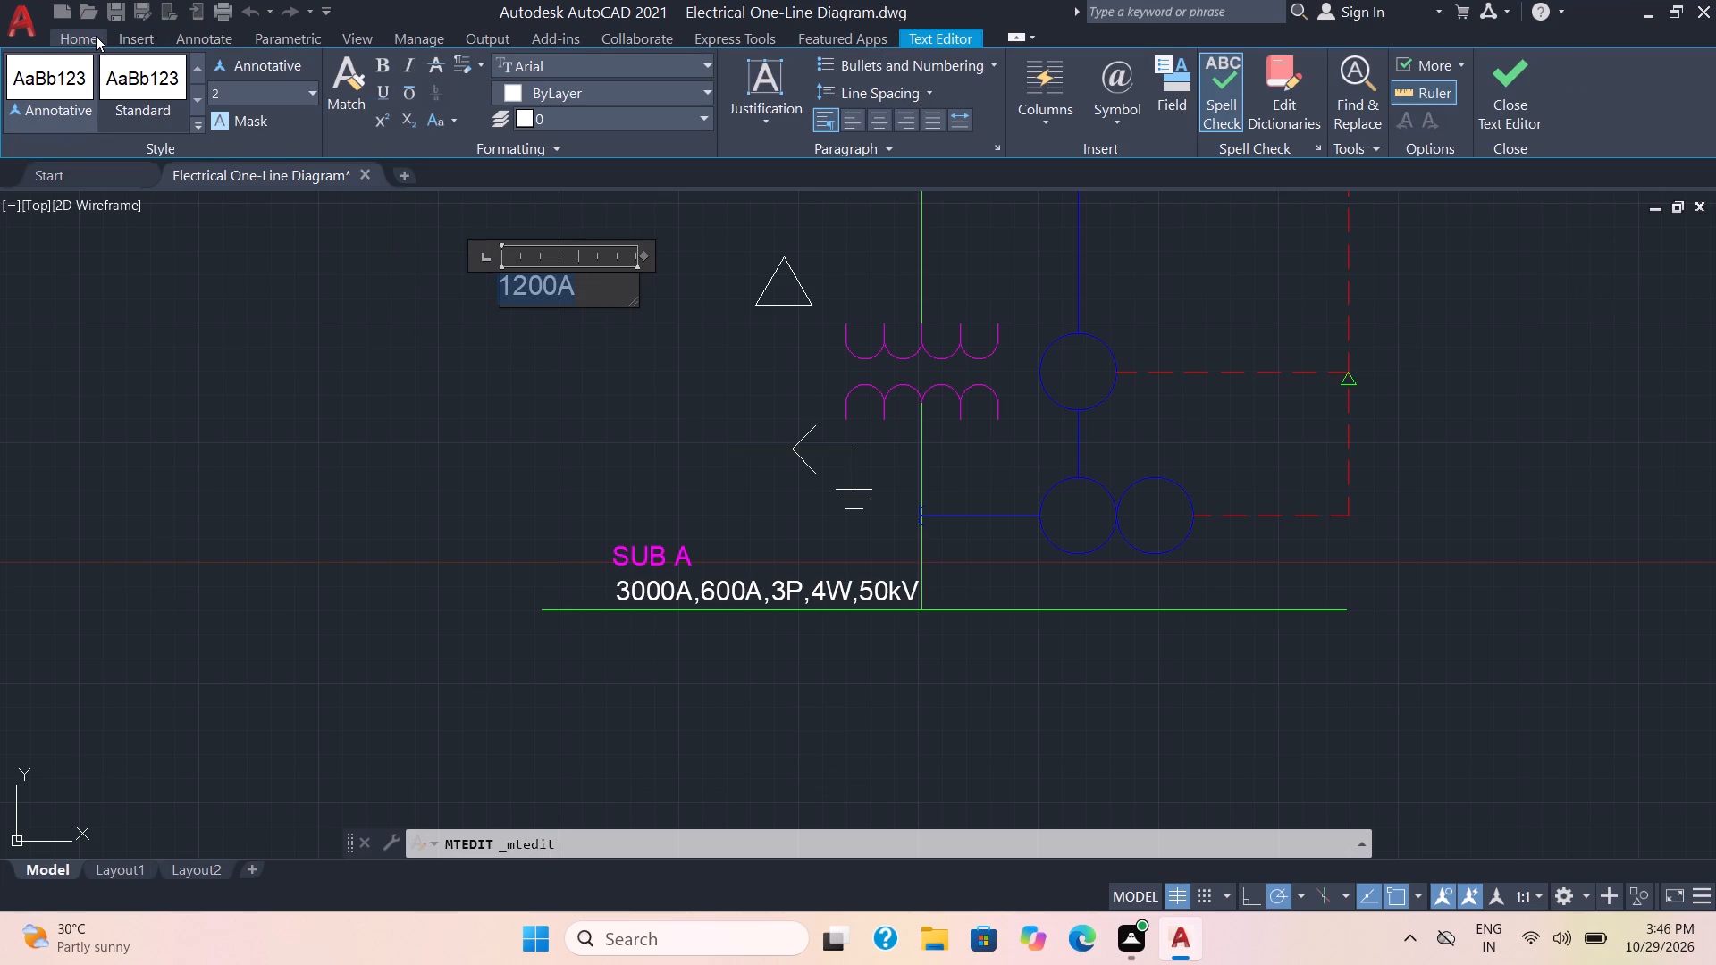
key(2)
text(00)
key(0)
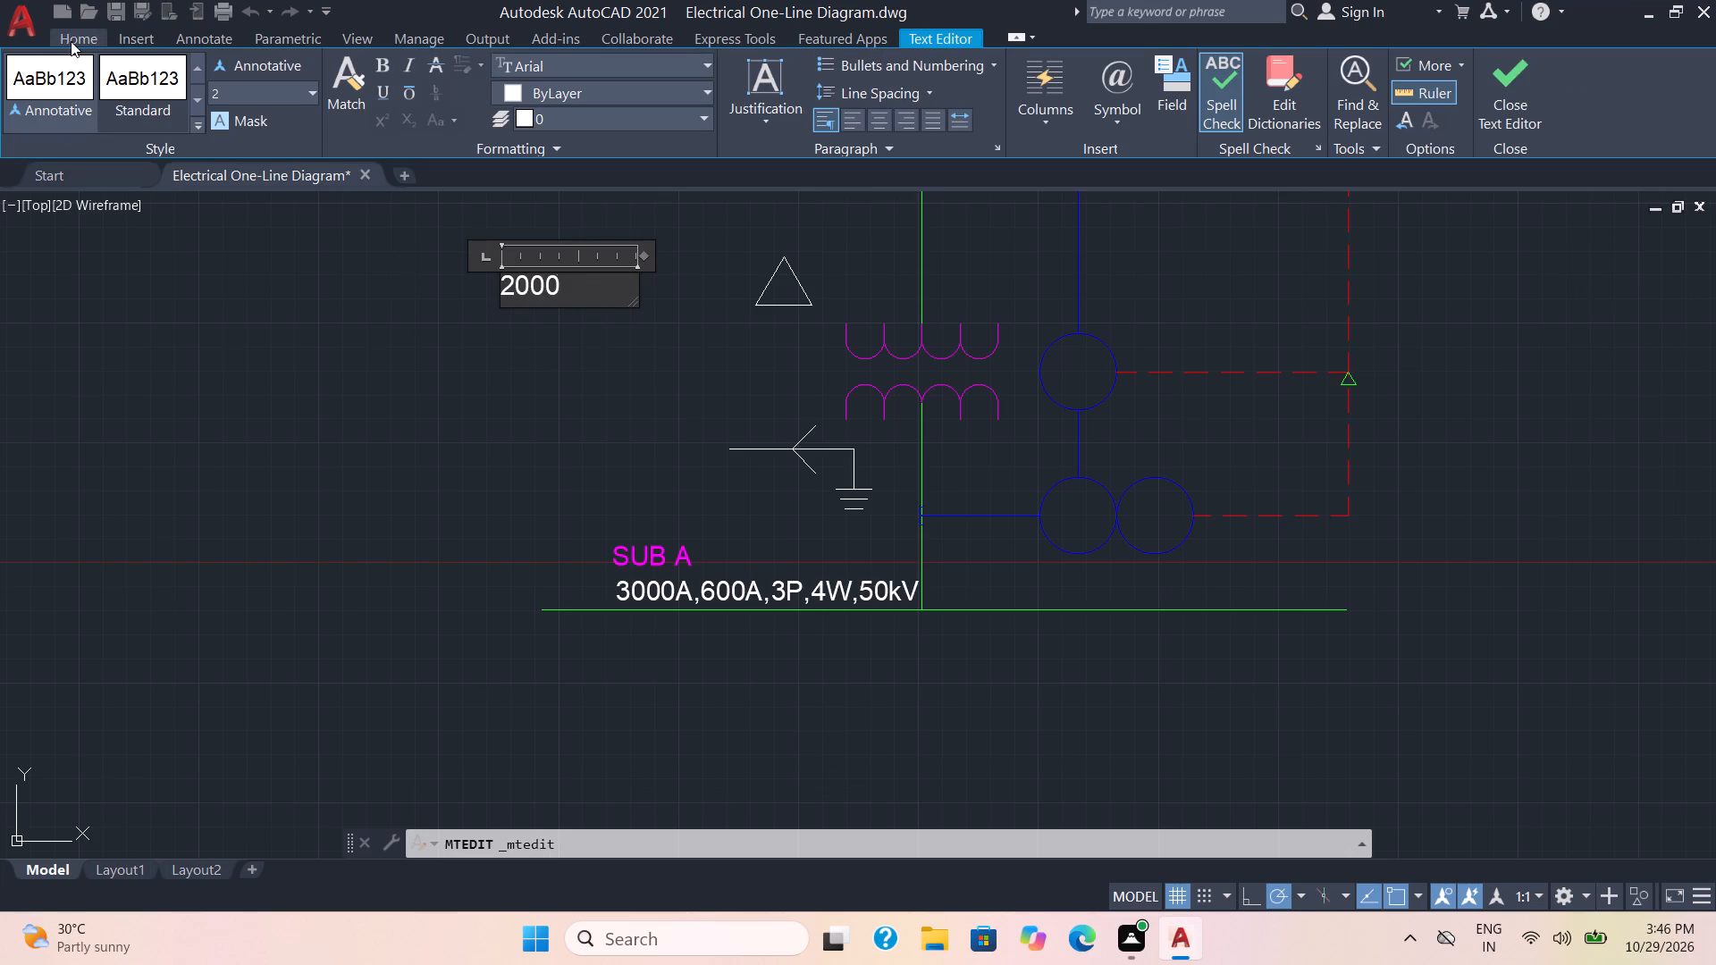
key(shift+k)
key(v)
key(a)
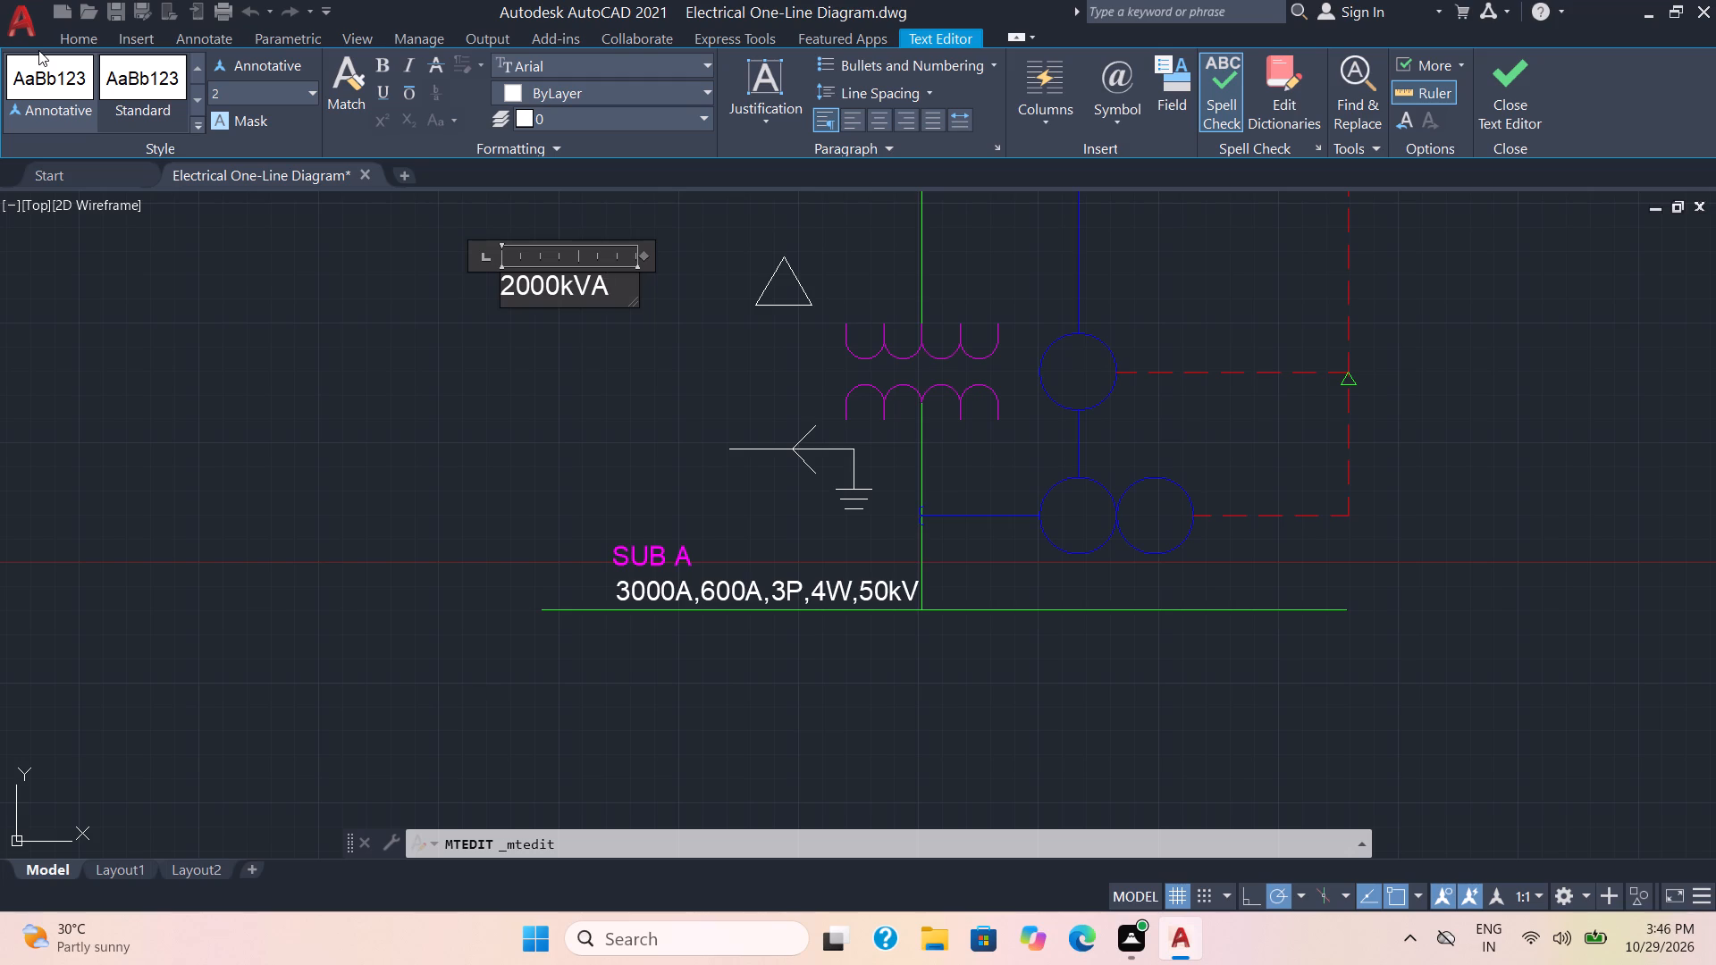
key(Return)
text(13)
key(period)
key(8)
key(shift+k)
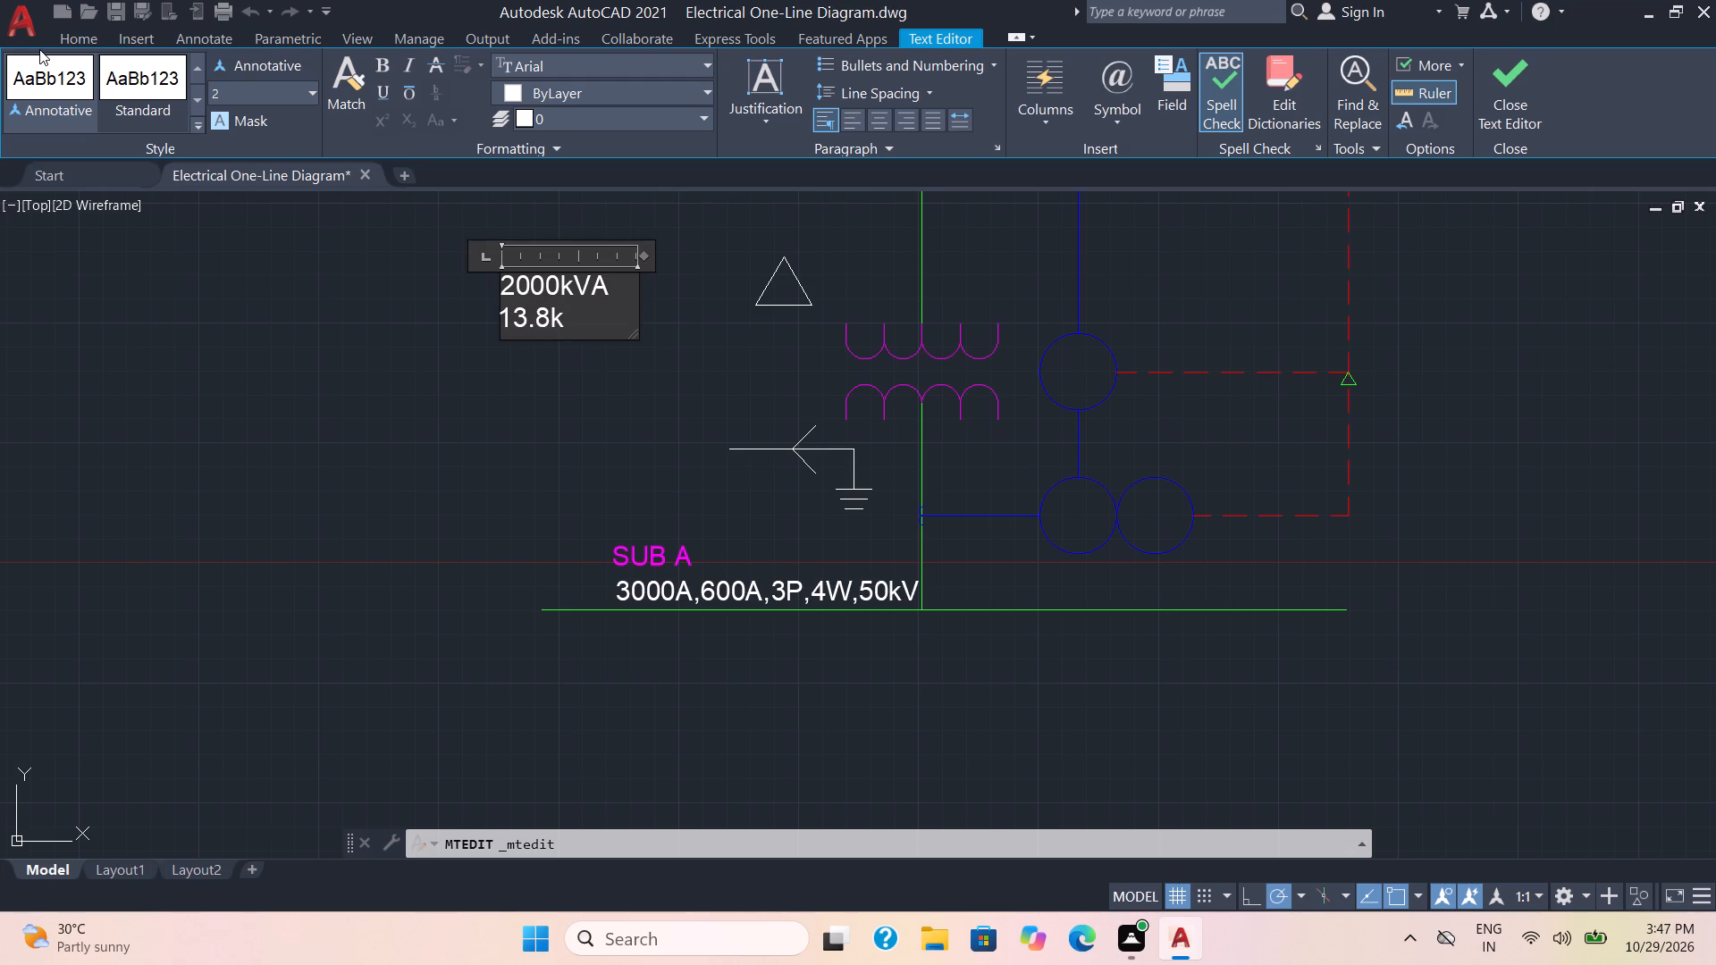
key(v)
key(slash)
key(6)
text(00)
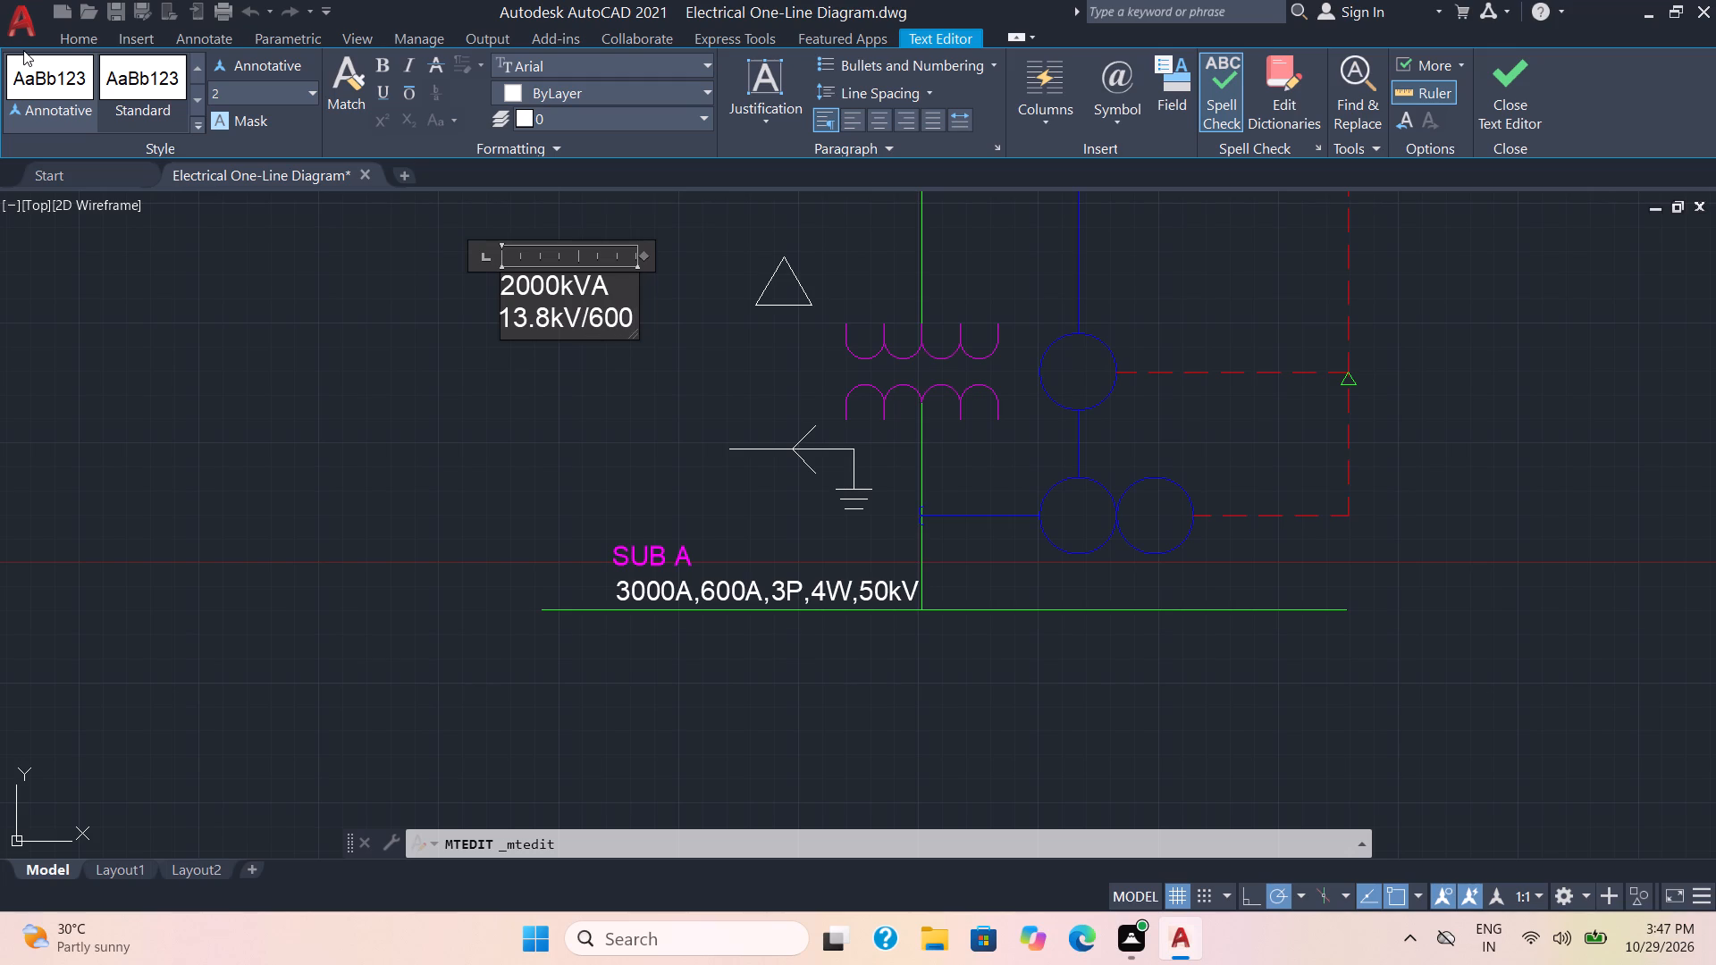
key(v)
key(Return)
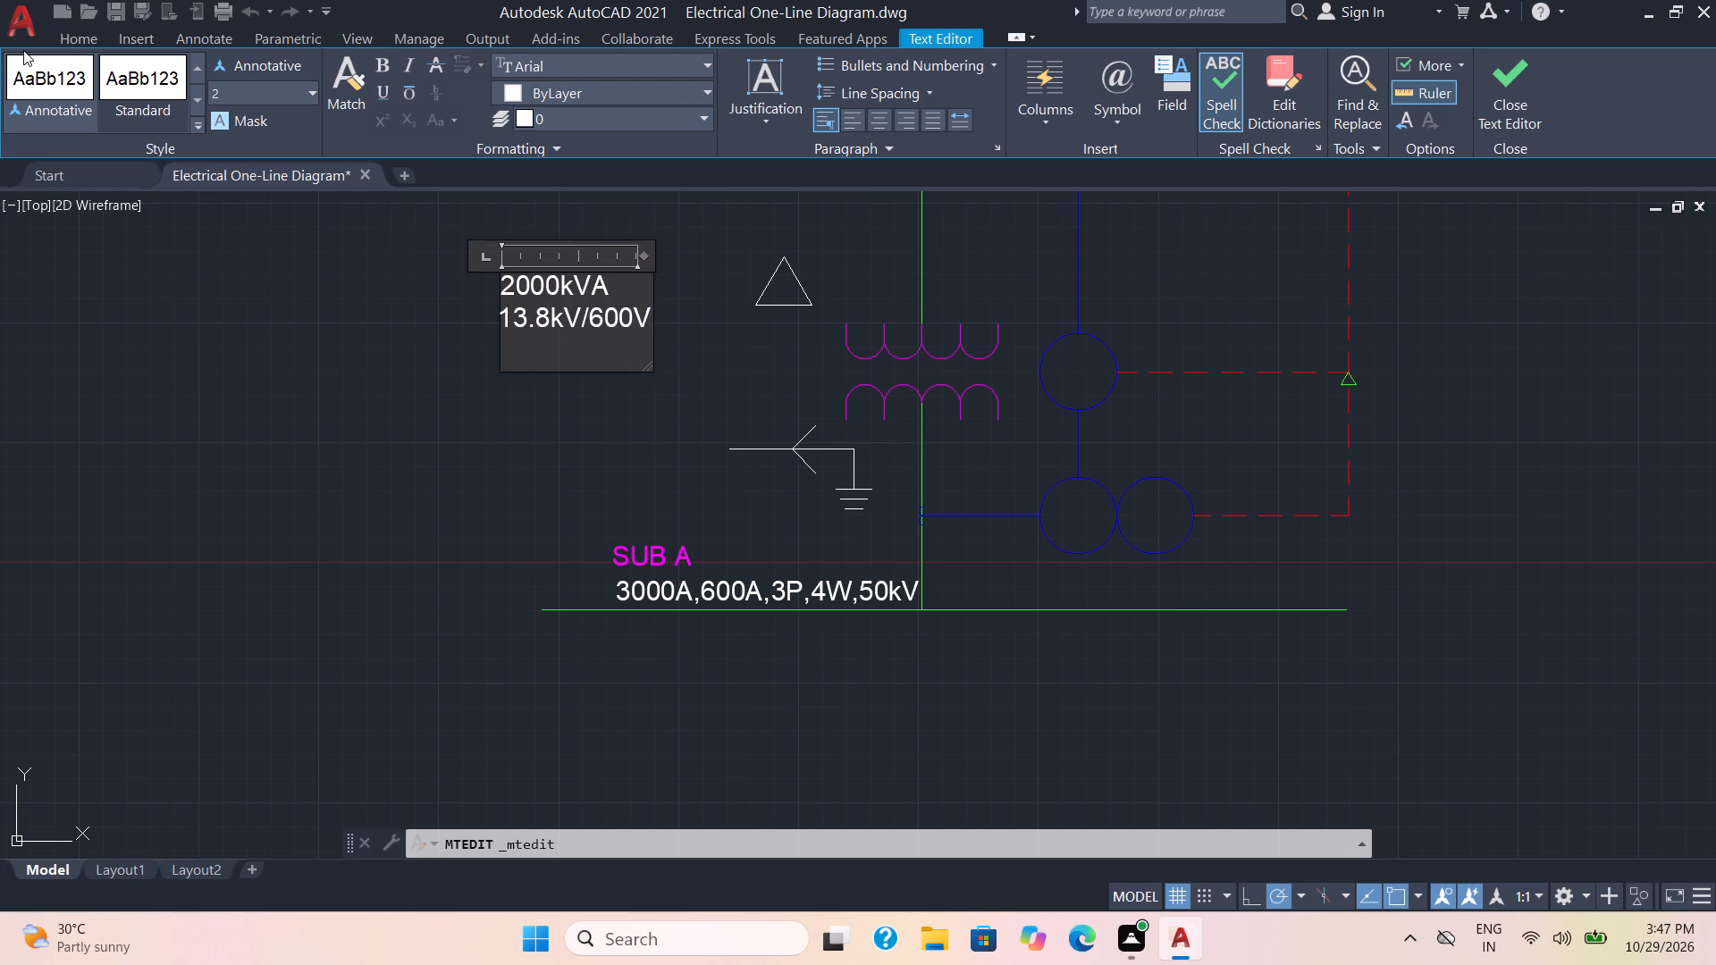
key(z)
key(shift+percent)
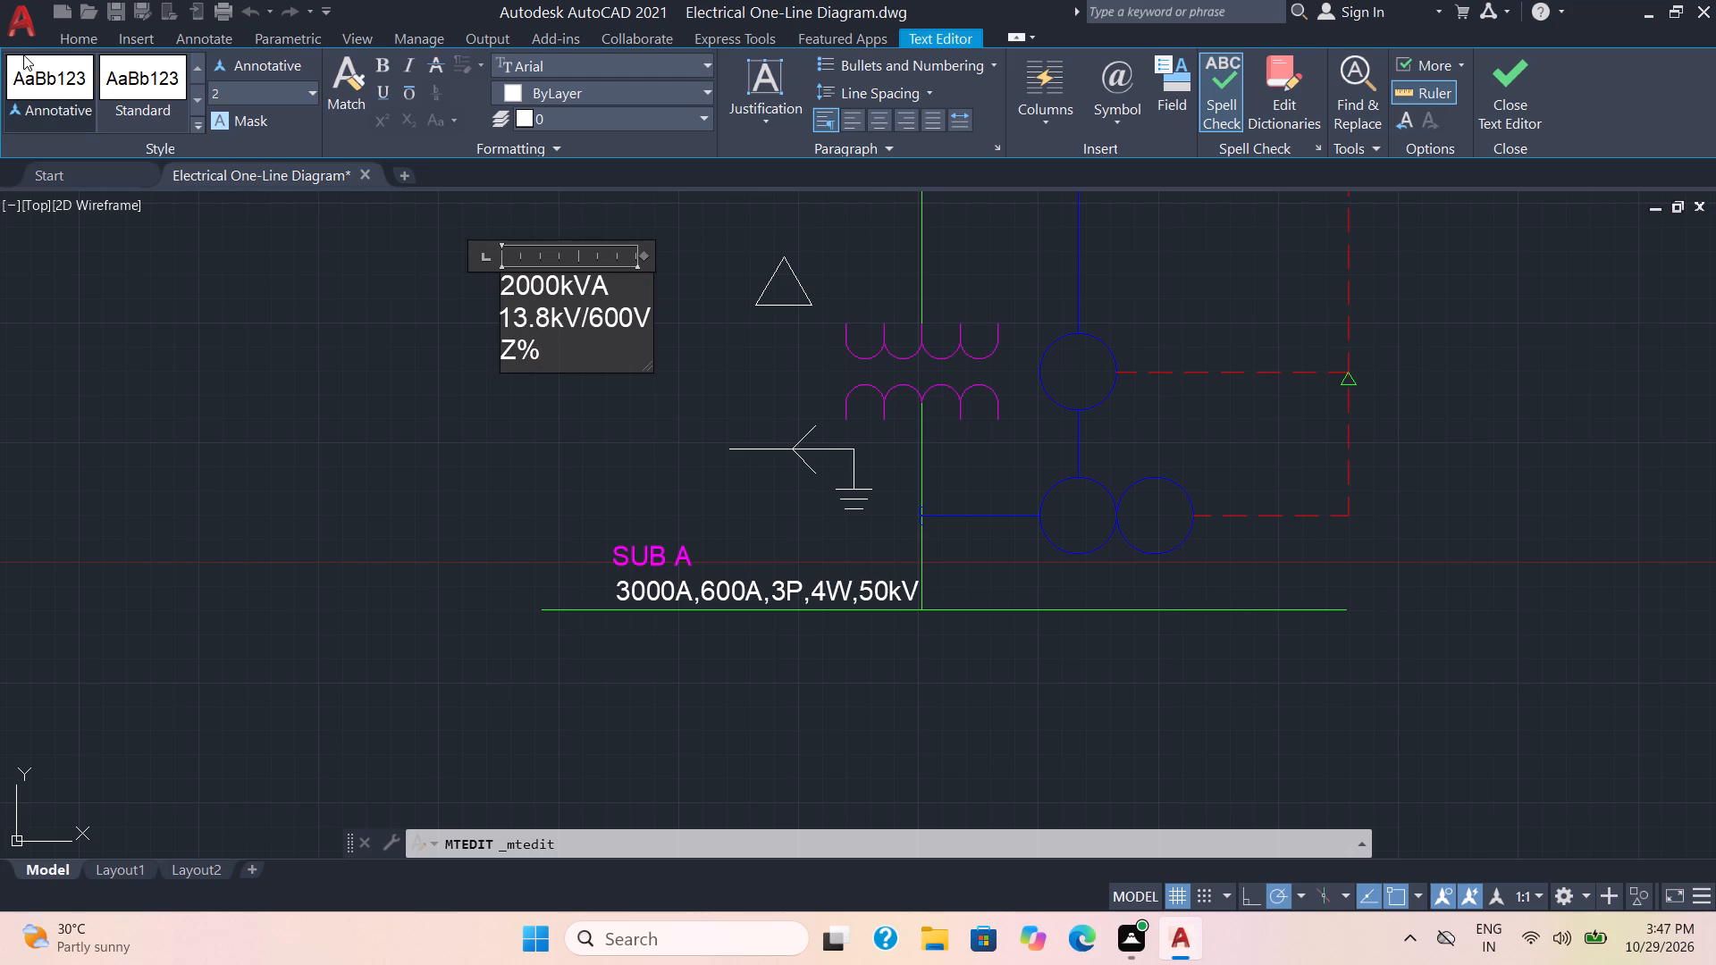
key(equal)
text(6.5)
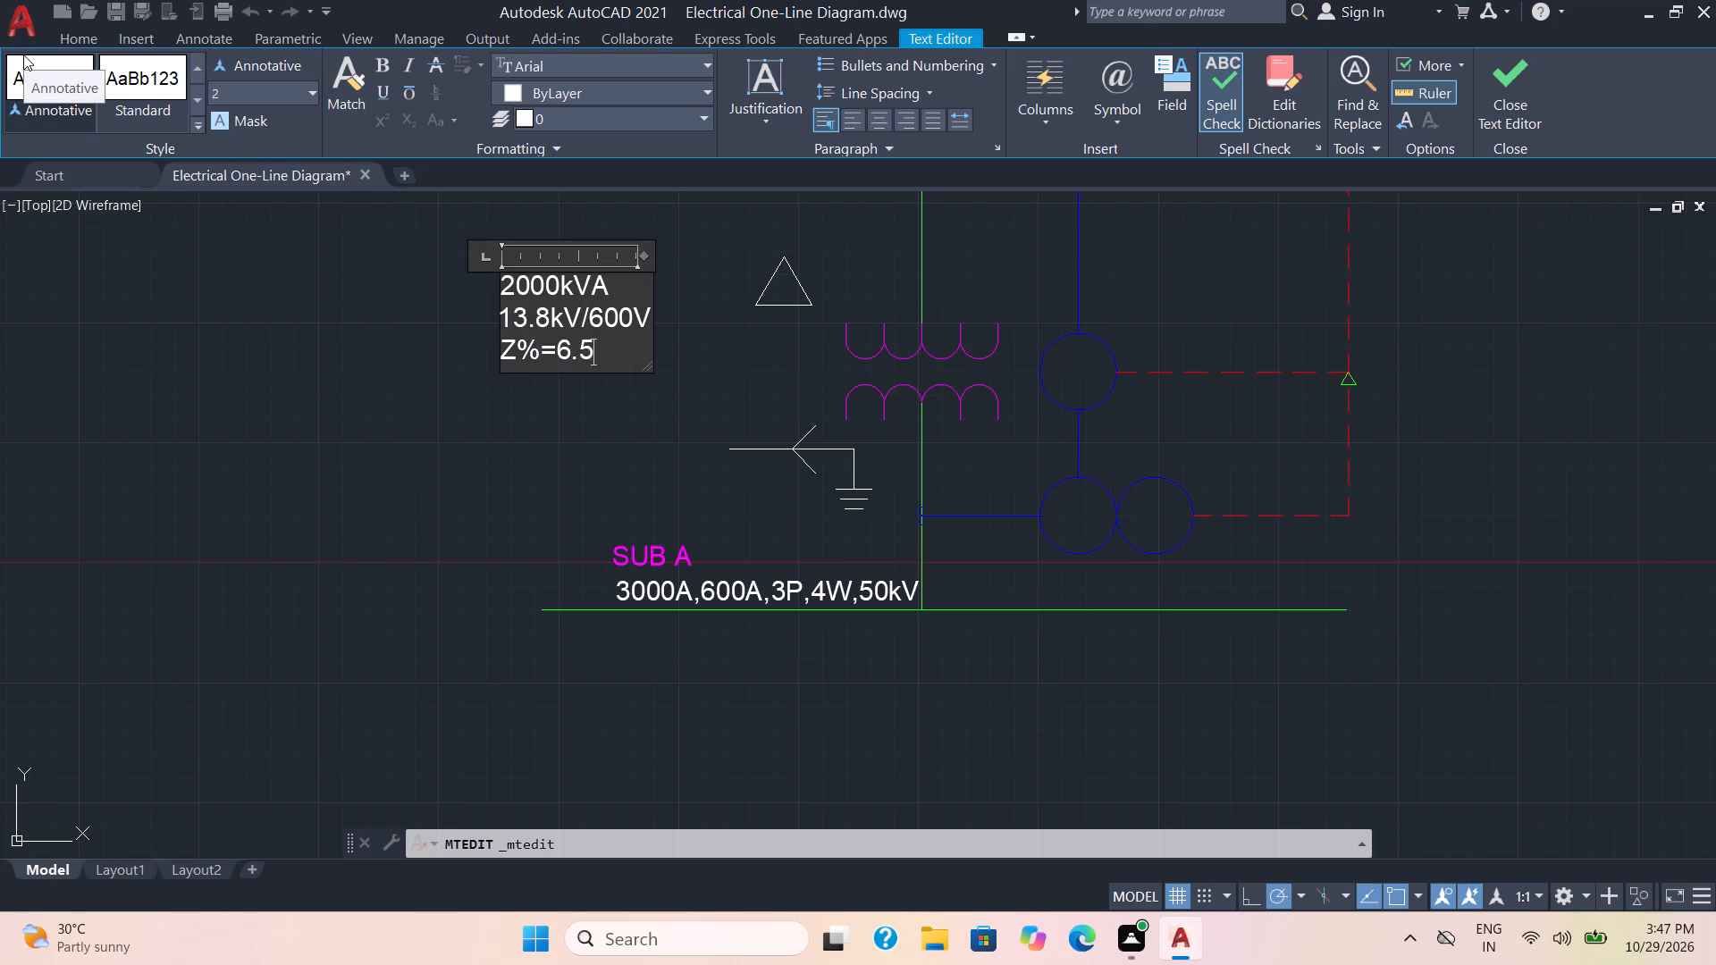
click(560, 472)
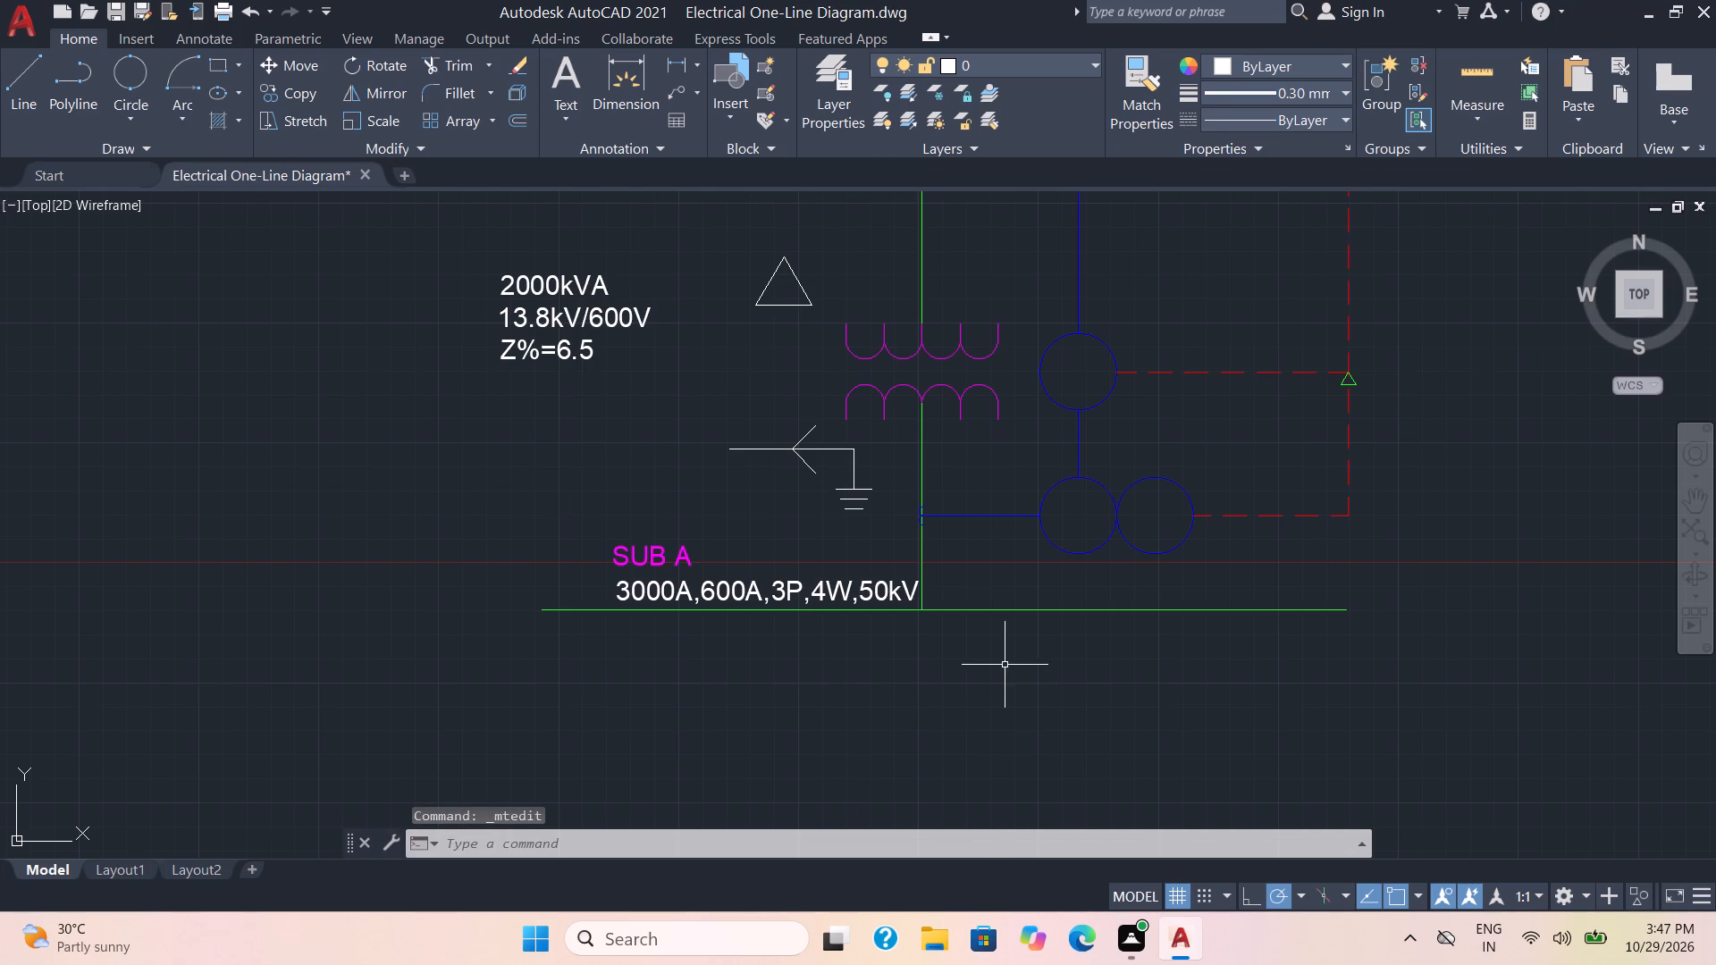
Move the entire one-line diagram about 606 mm away from its current place, up and to the right at about 29°.
scroll(1003, 667, down, 3)
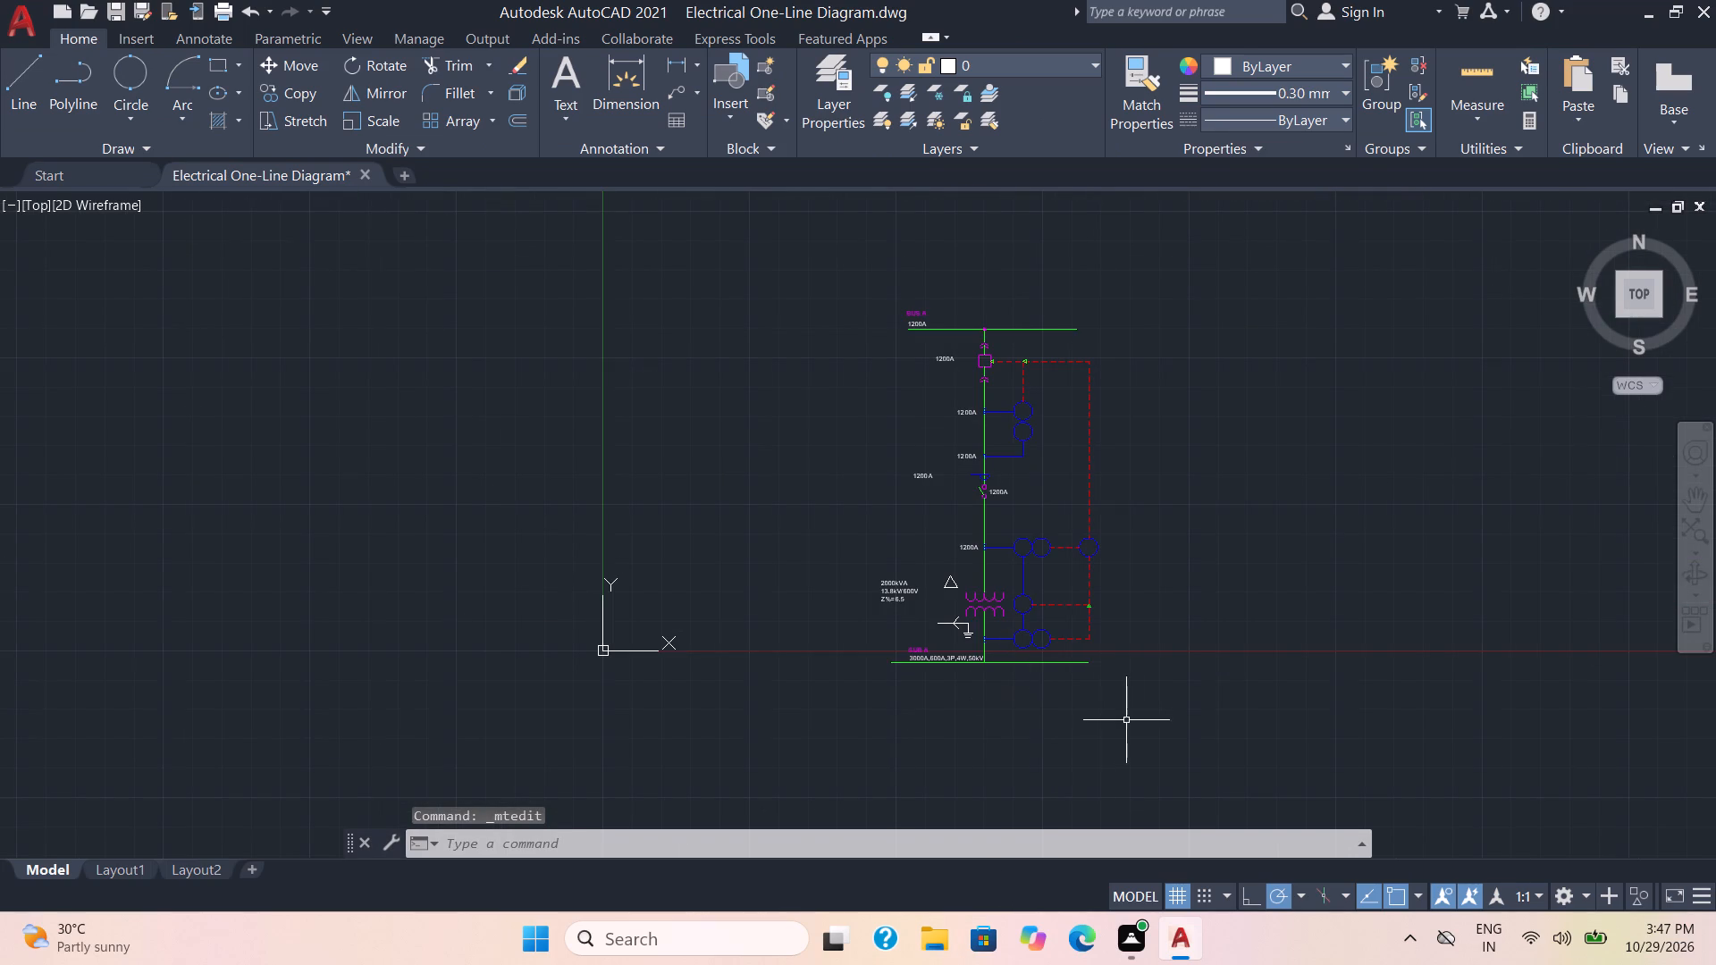
click(1162, 723)
click(829, 275)
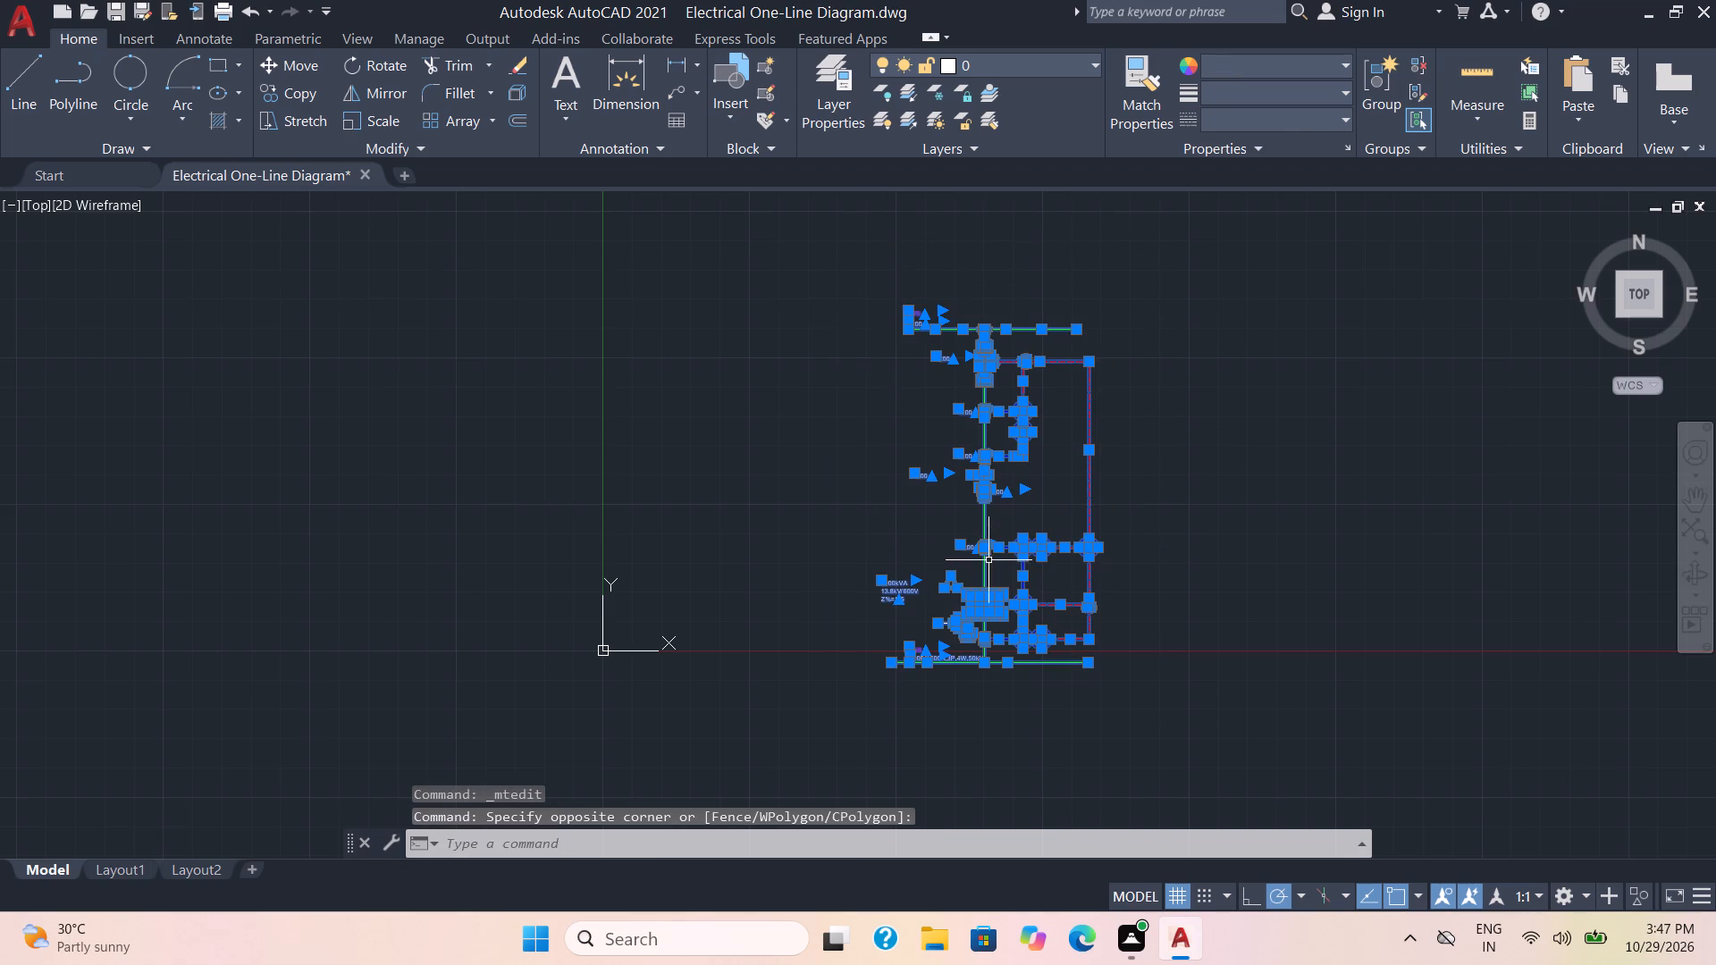
click(294, 59)
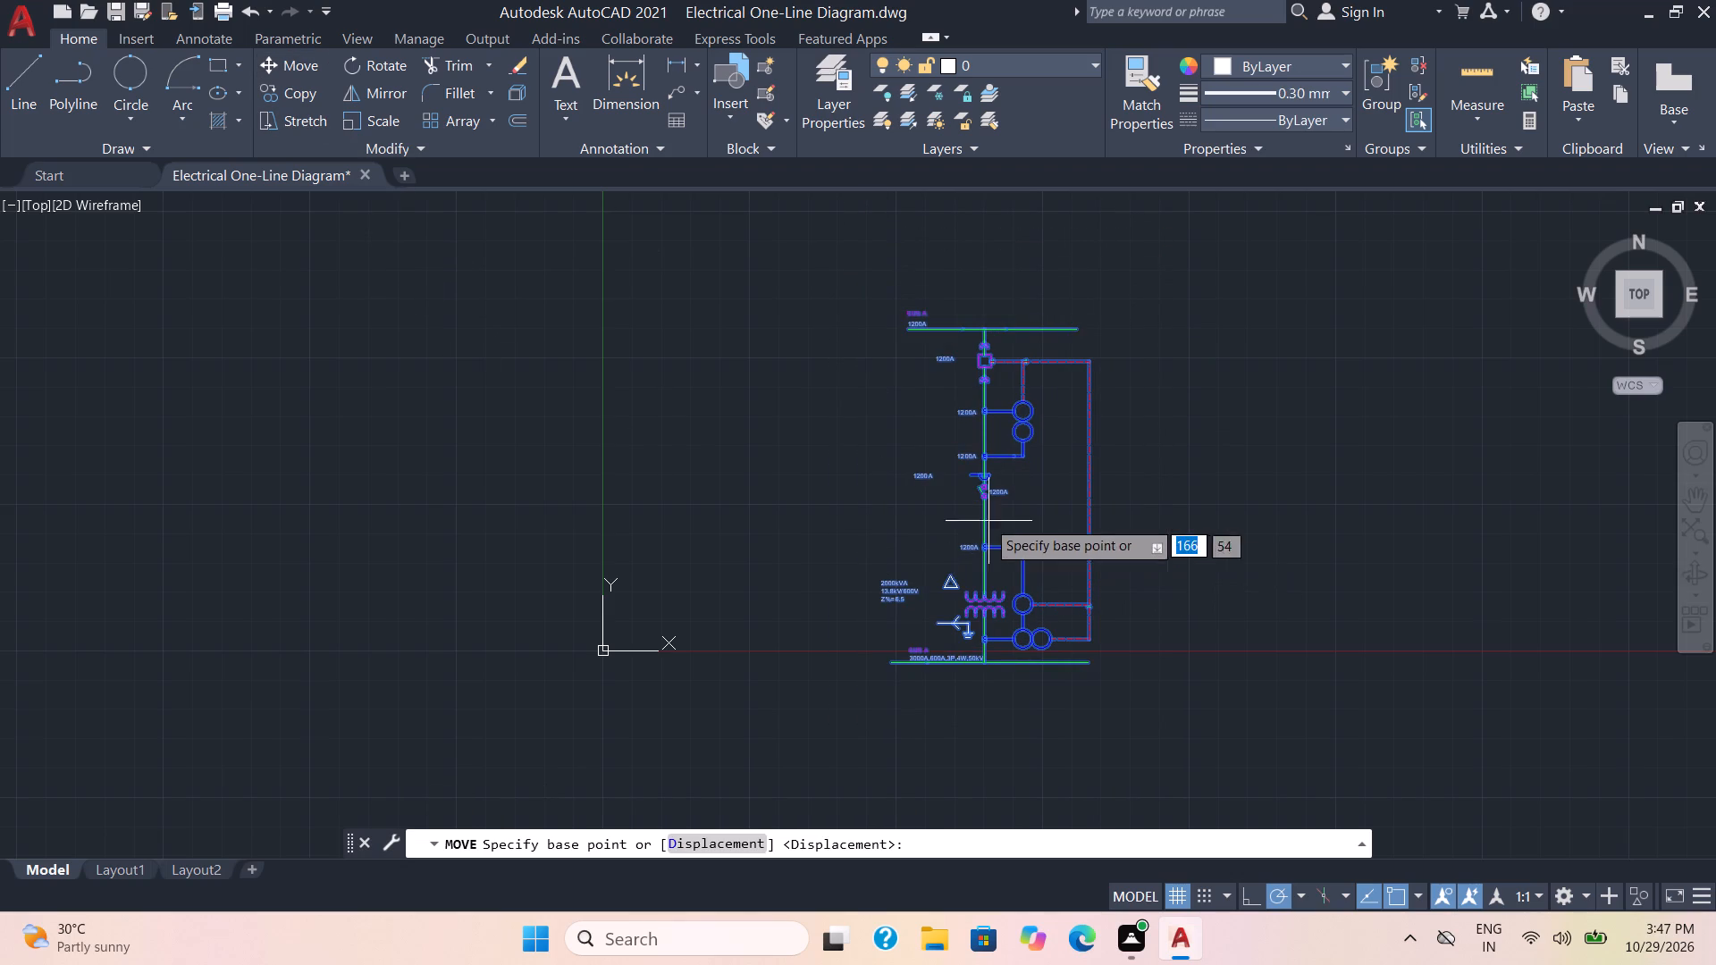
click(982, 451)
scroll(1156, 422, down, 2)
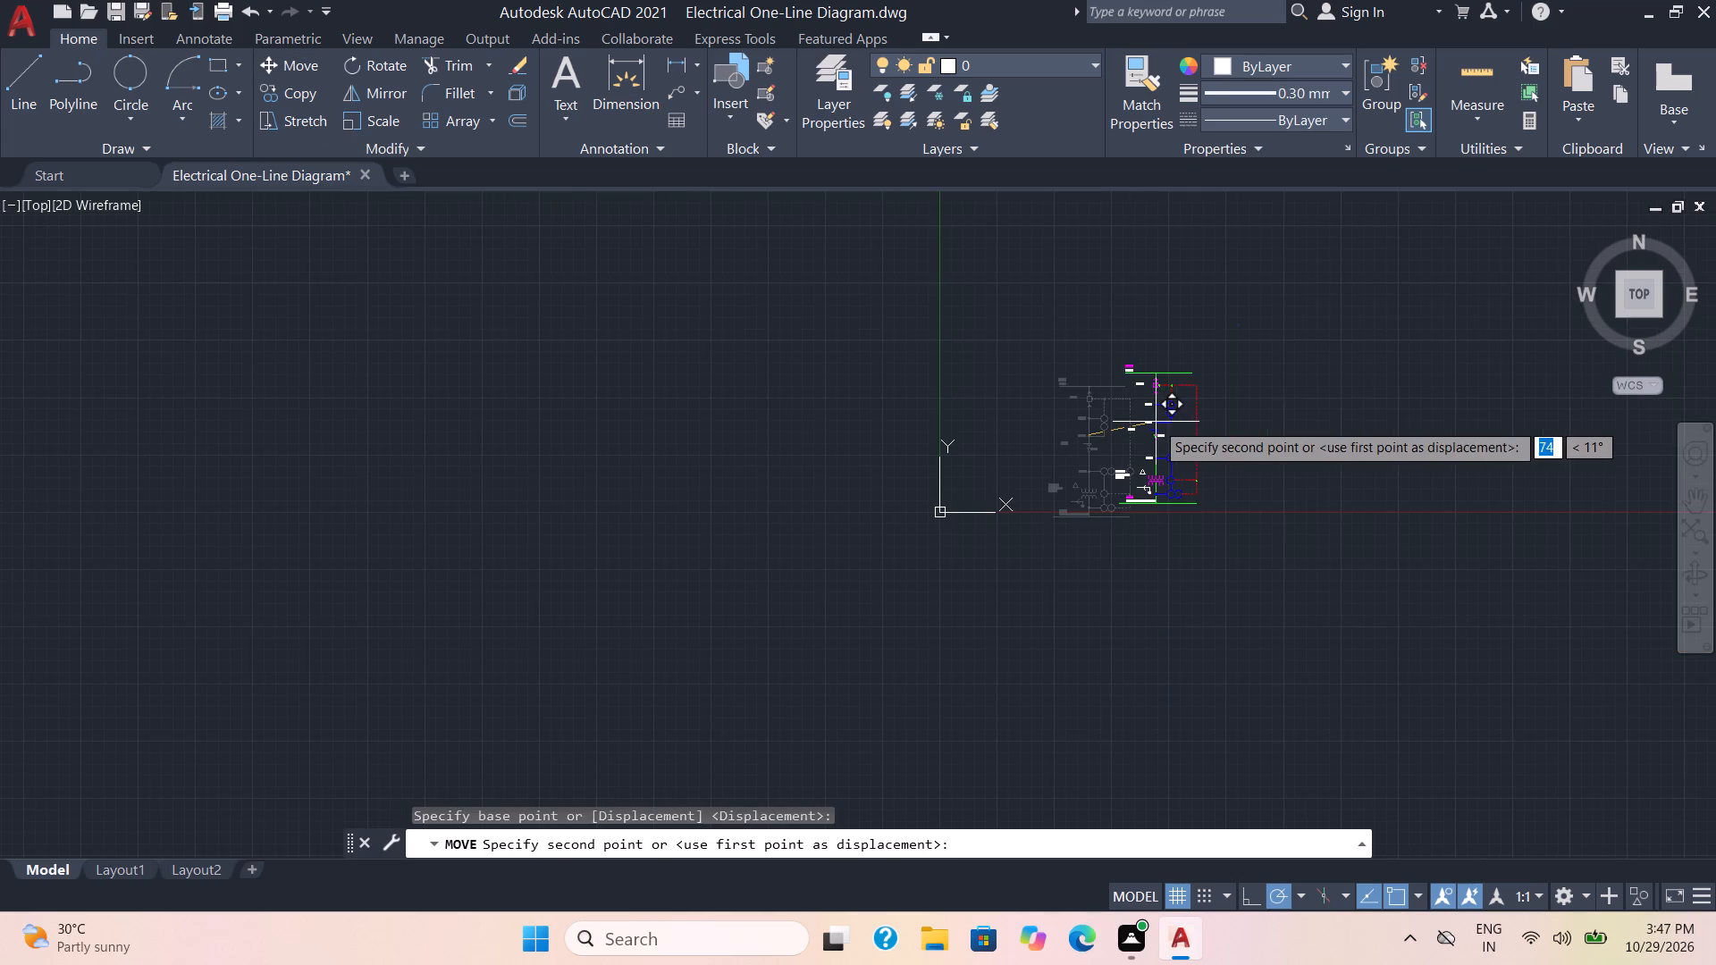
middle_drag(1156, 422, 325, 650)
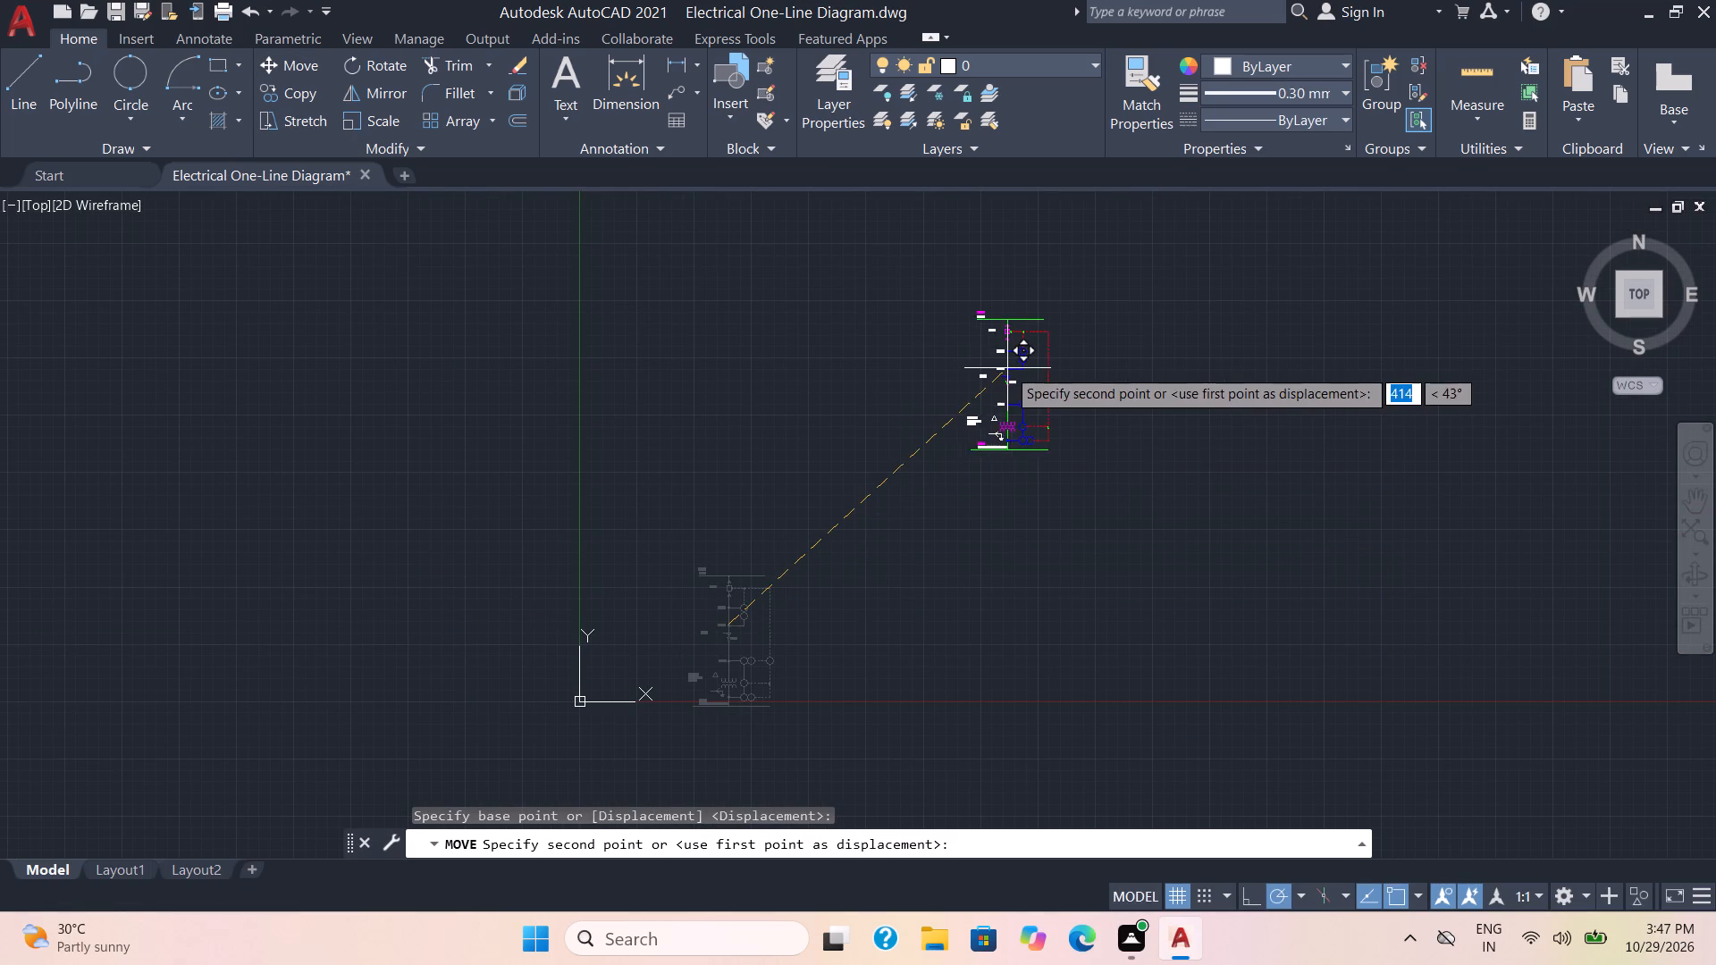
middle_drag(982, 407, 513, 526)
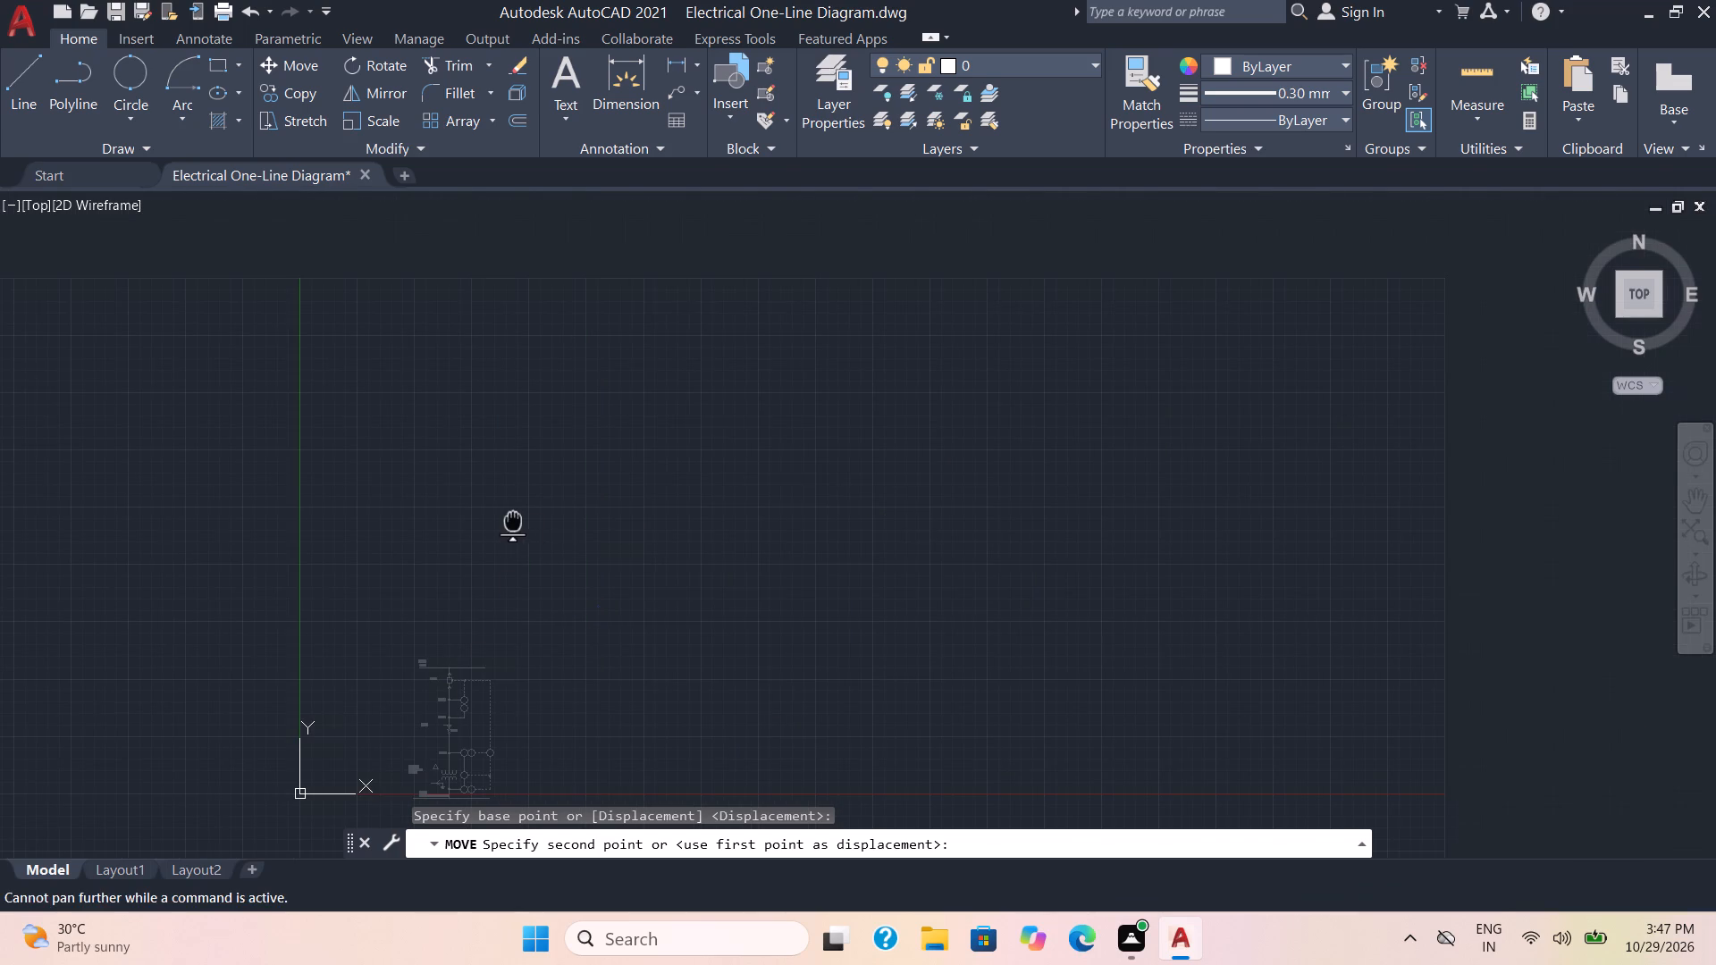
middle_drag(513, 526, 512, 526)
middle_drag(845, 560, 844, 561)
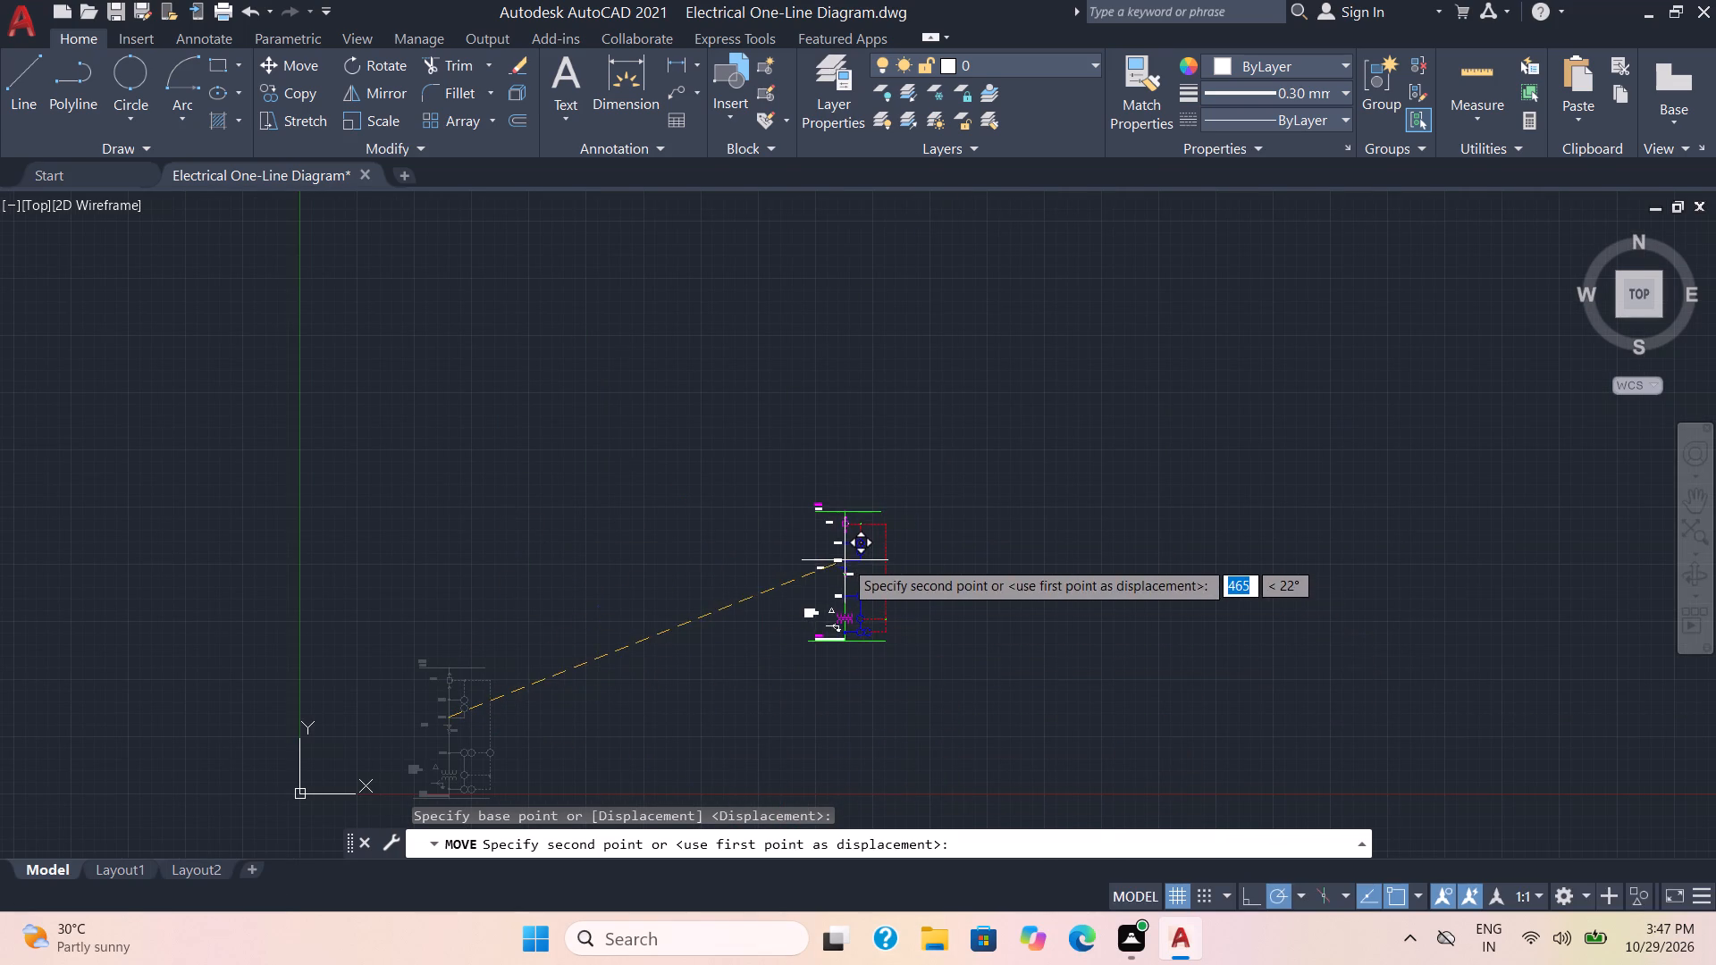
middle_drag(844, 561, 538, 620)
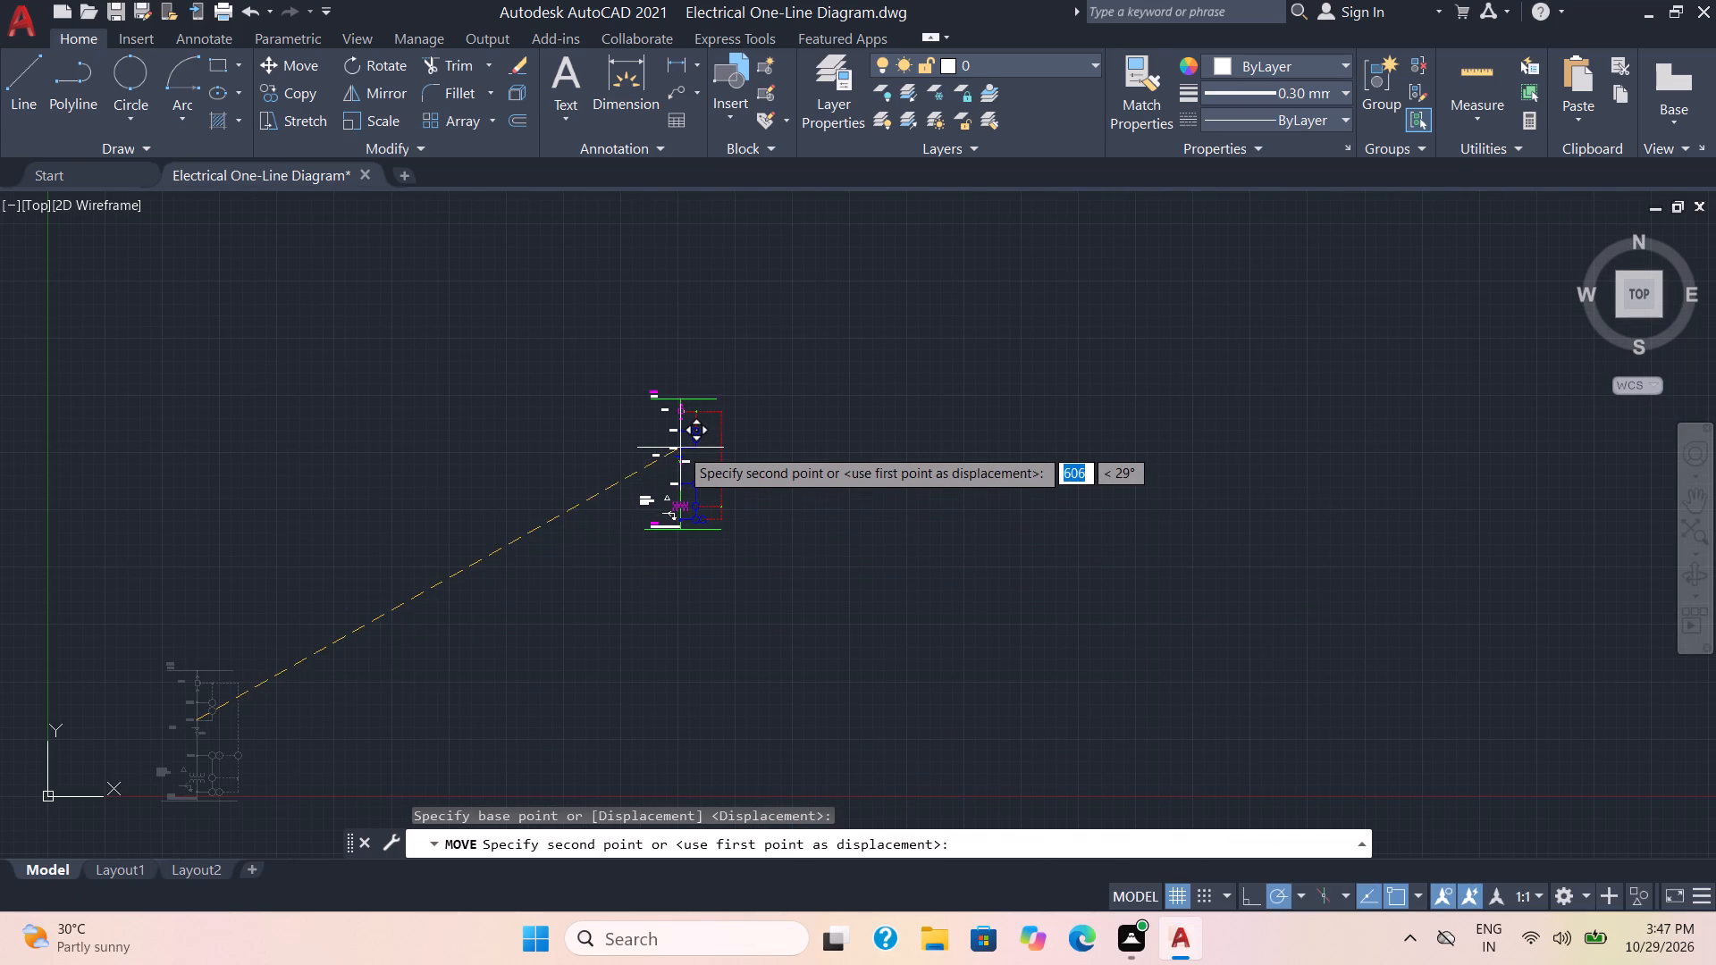
click(676, 439)
Change the text of the 1200A label at the blue relay branch just above the transformer to 150:5.
scroll(719, 536, up, 2)
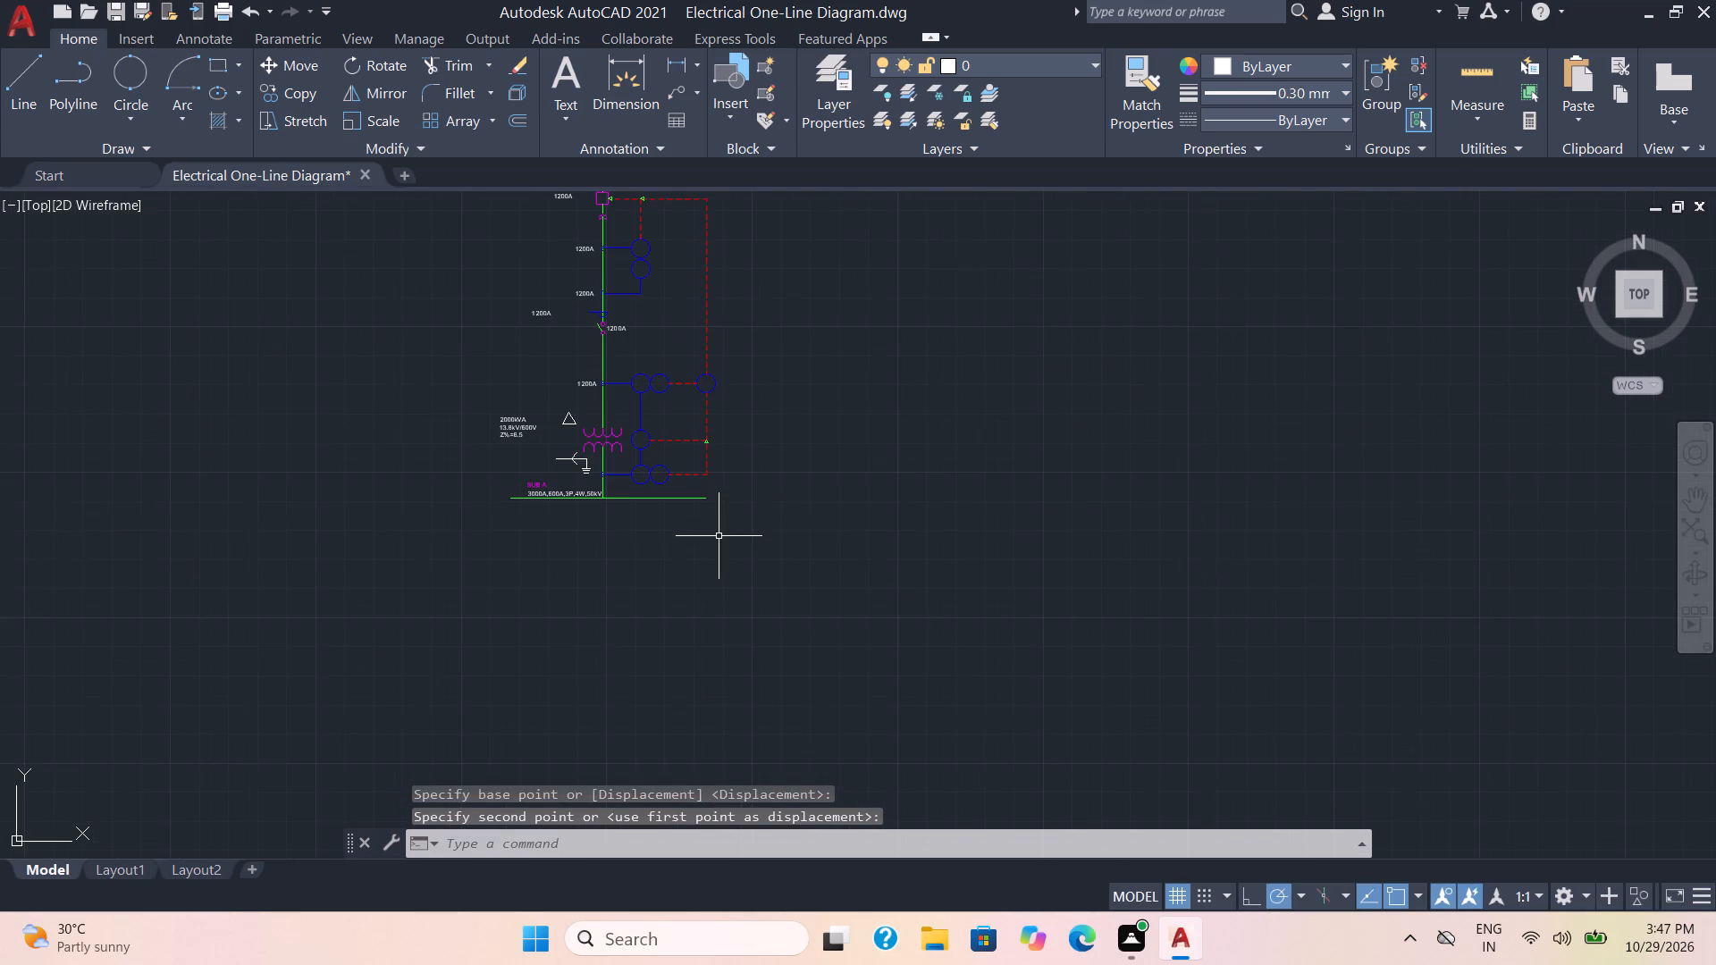
middle_drag(716, 534, 799, 676)
scroll(686, 650, up, 3)
scroll(649, 314, down, 1)
middle_drag(649, 310, 722, 529)
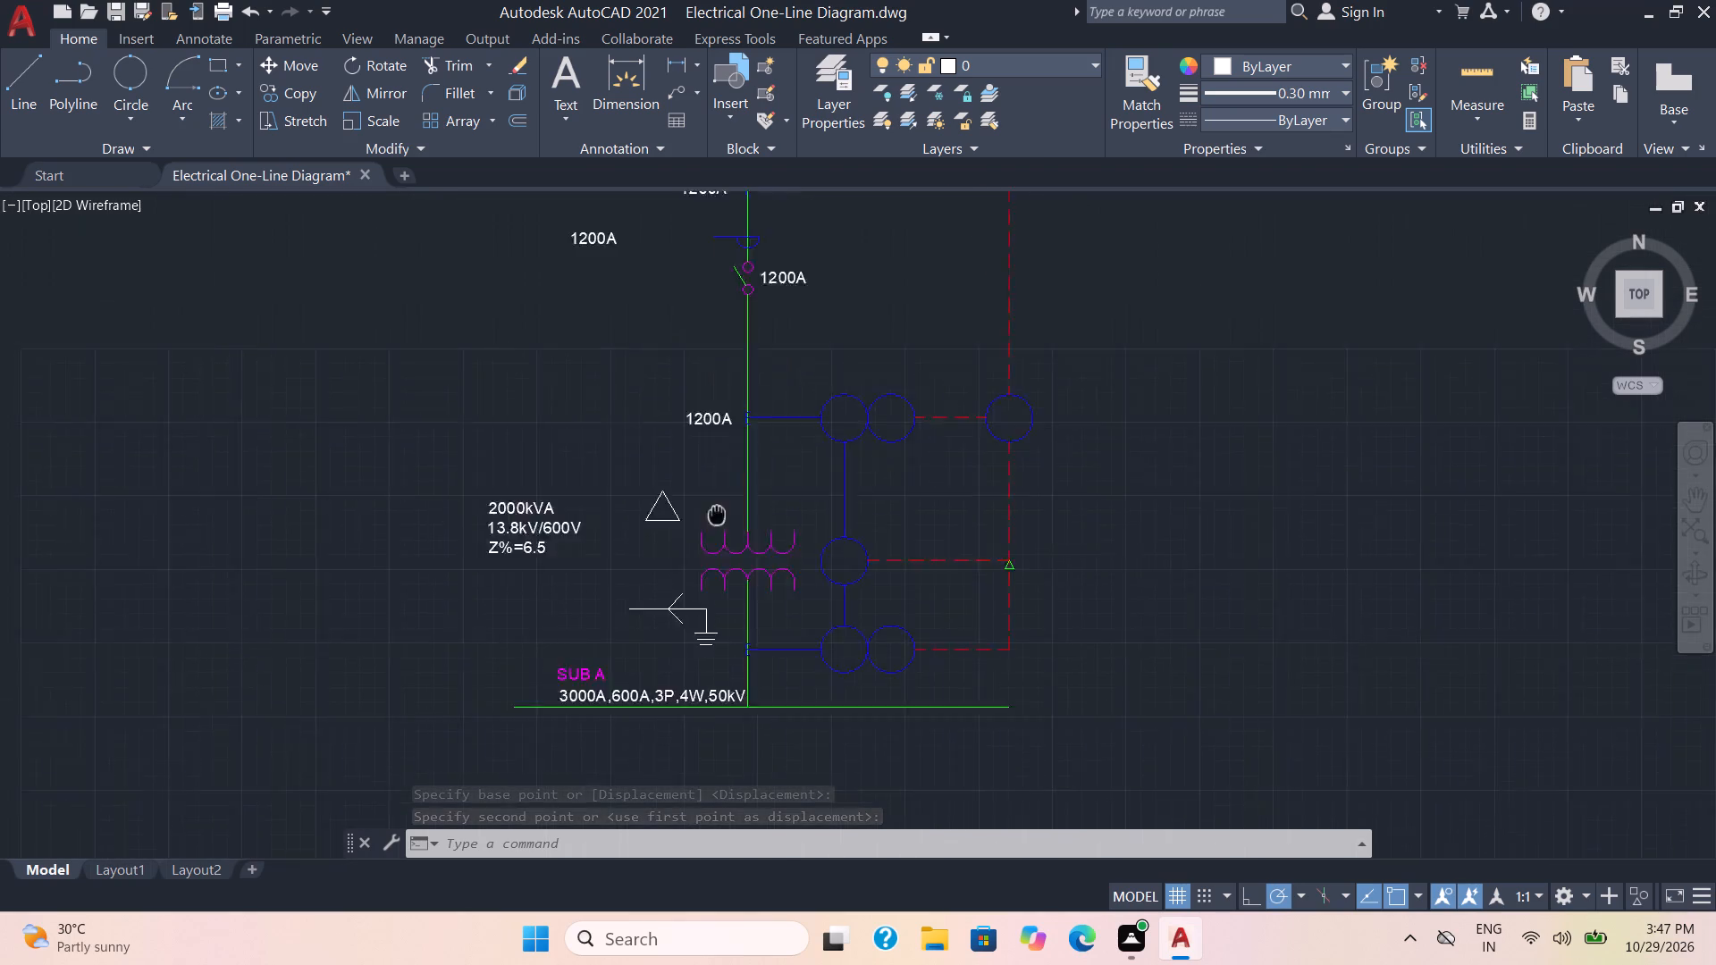
middle_drag(722, 529, 776, 784)
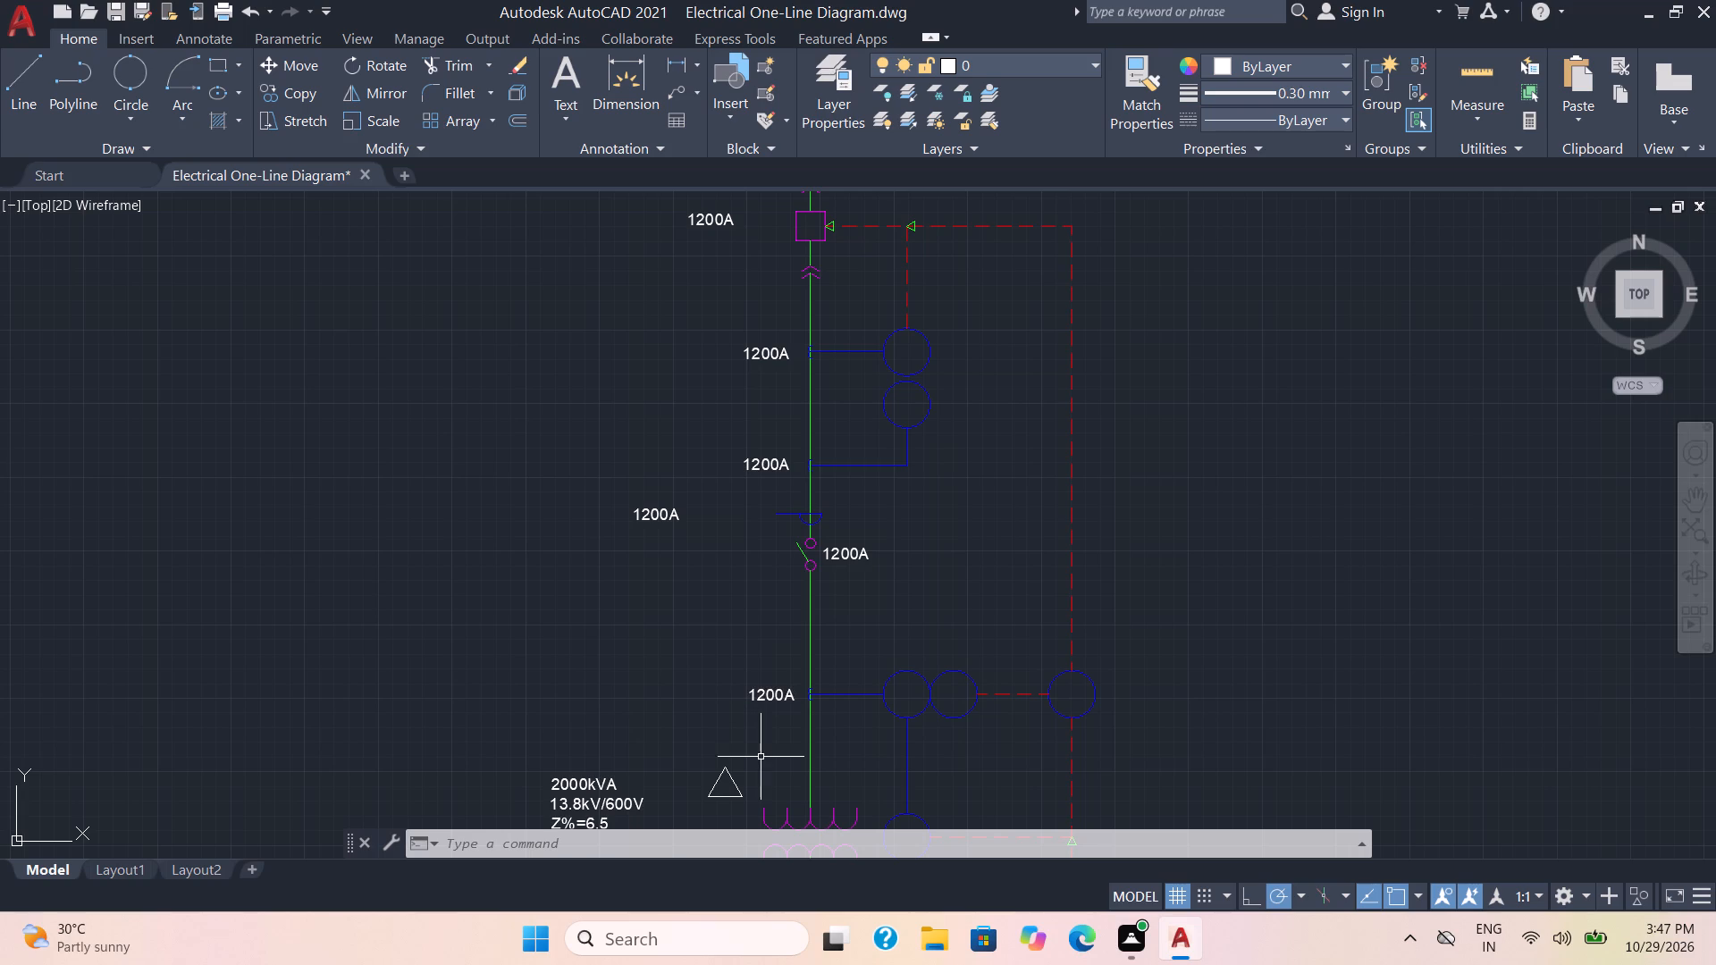
double_click(773, 695)
drag(795, 695, 690, 691)
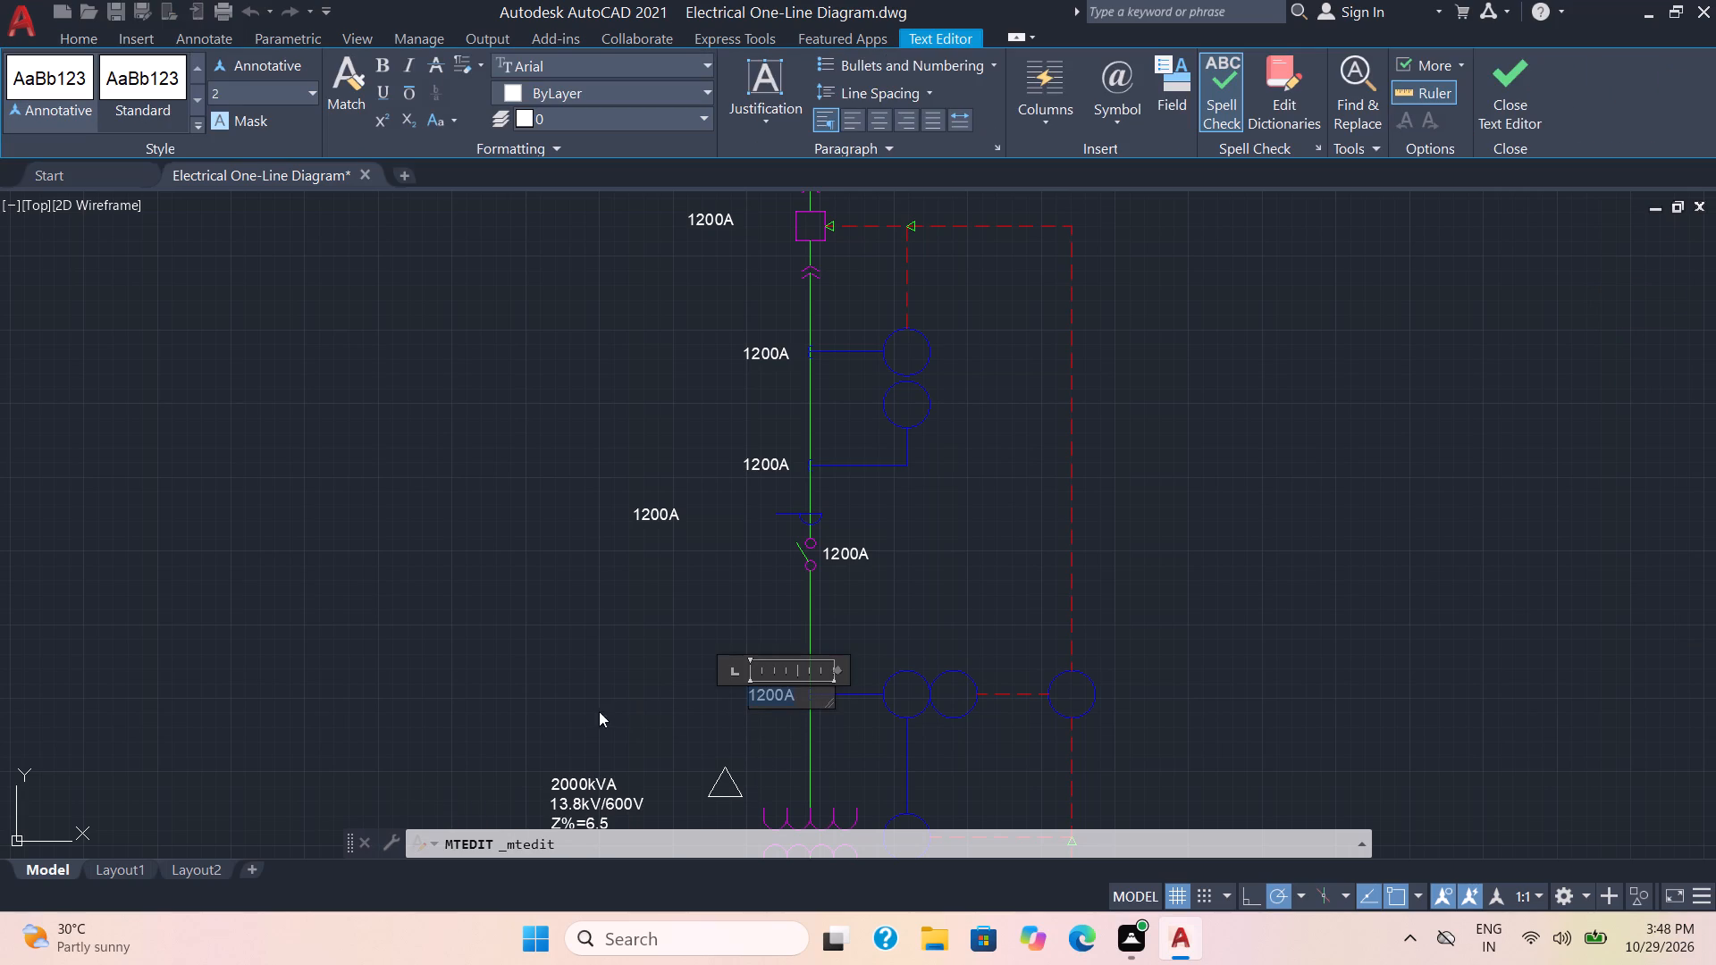
key(1)
key(5)
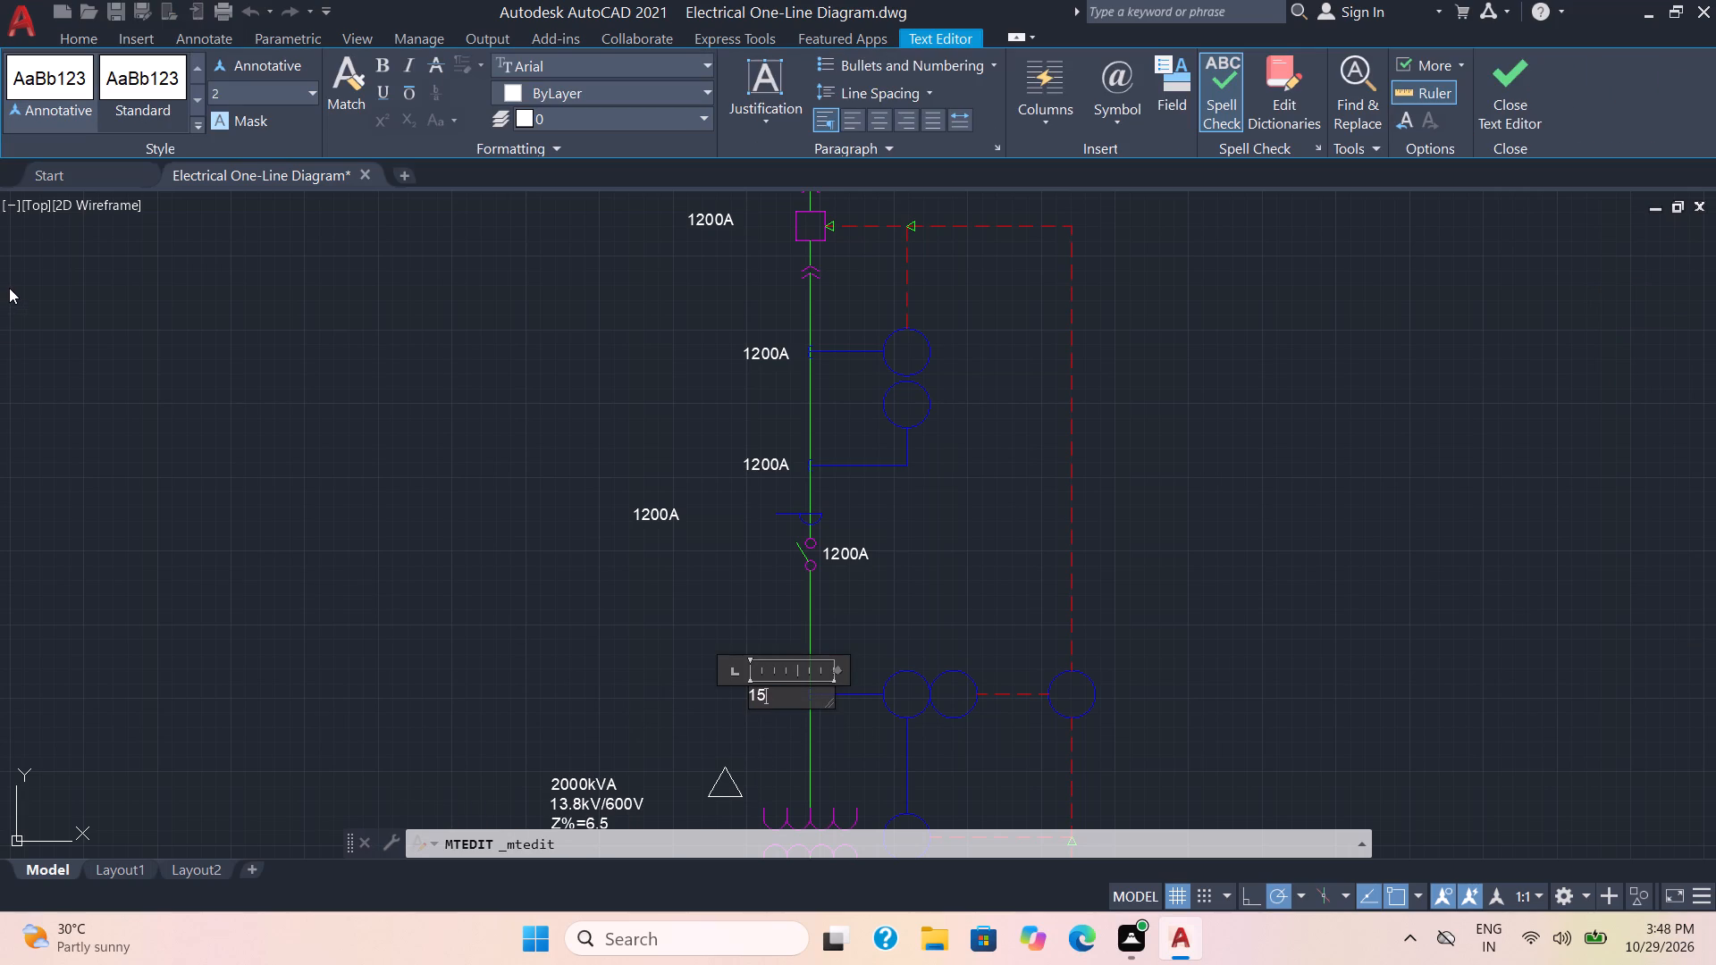
key(0)
key(semicolon)
key(BackSpace)
key(shift+colon)
key(5)
click(639, 552)
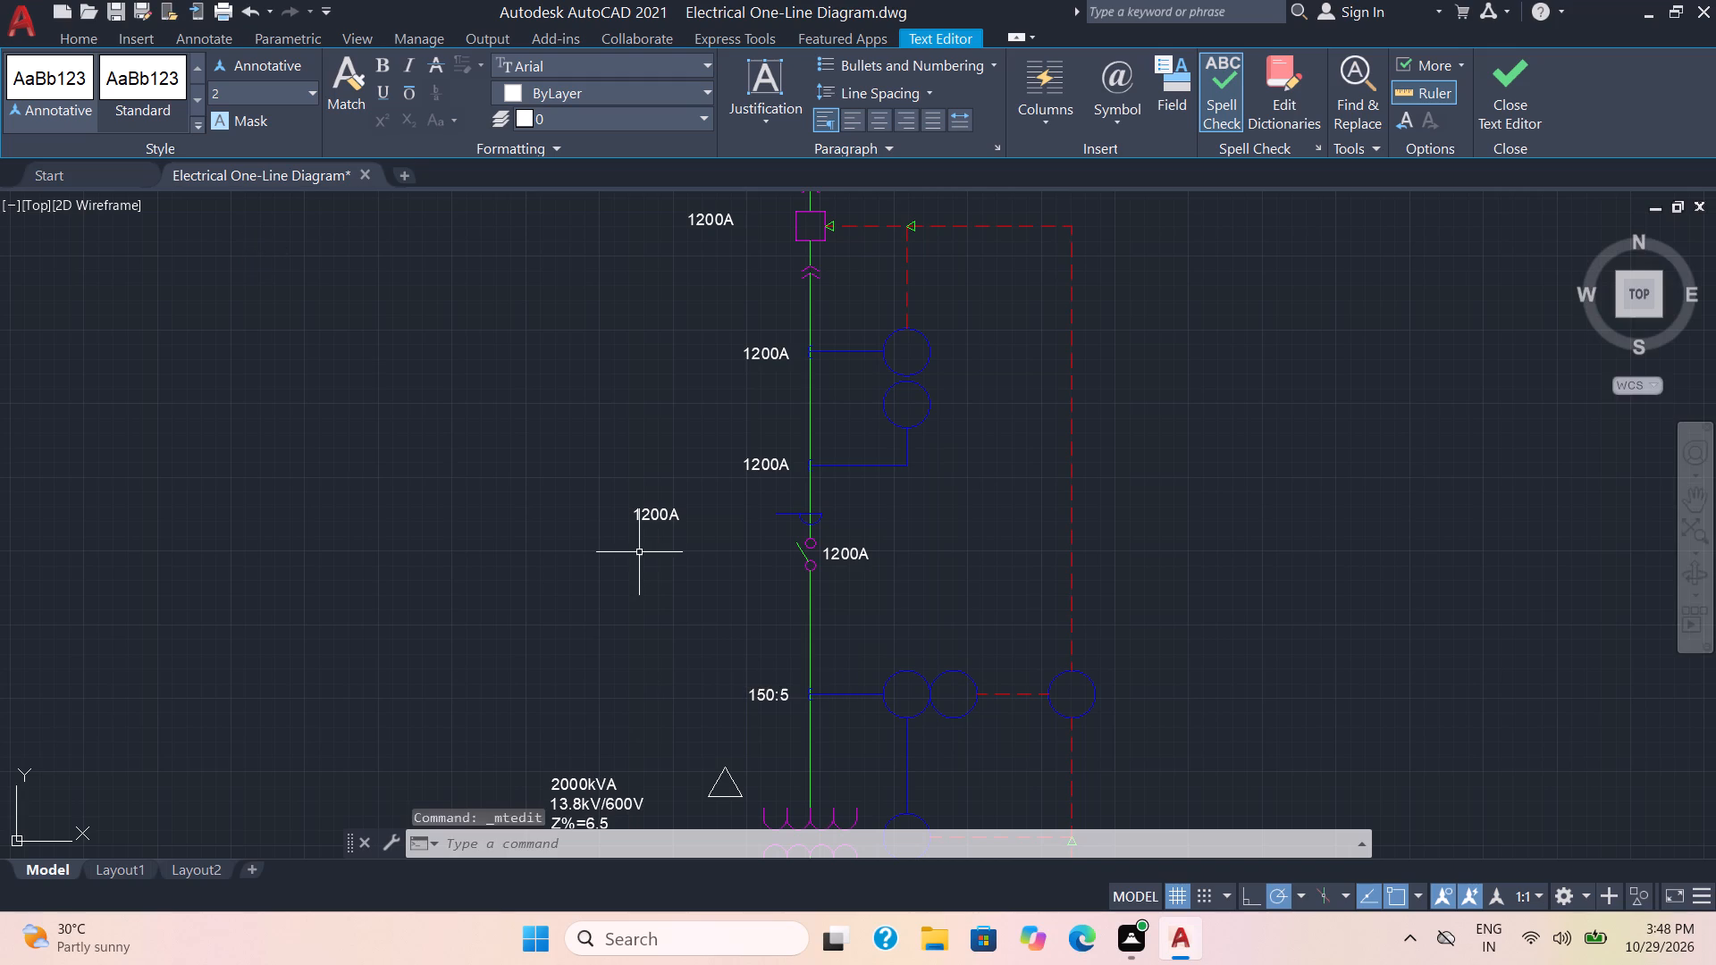
Change the 1200A label left of the blue symbol above the switch to two lines: 3C#500KCM/L with (500') centred beneath.
click(647, 510)
click(647, 510)
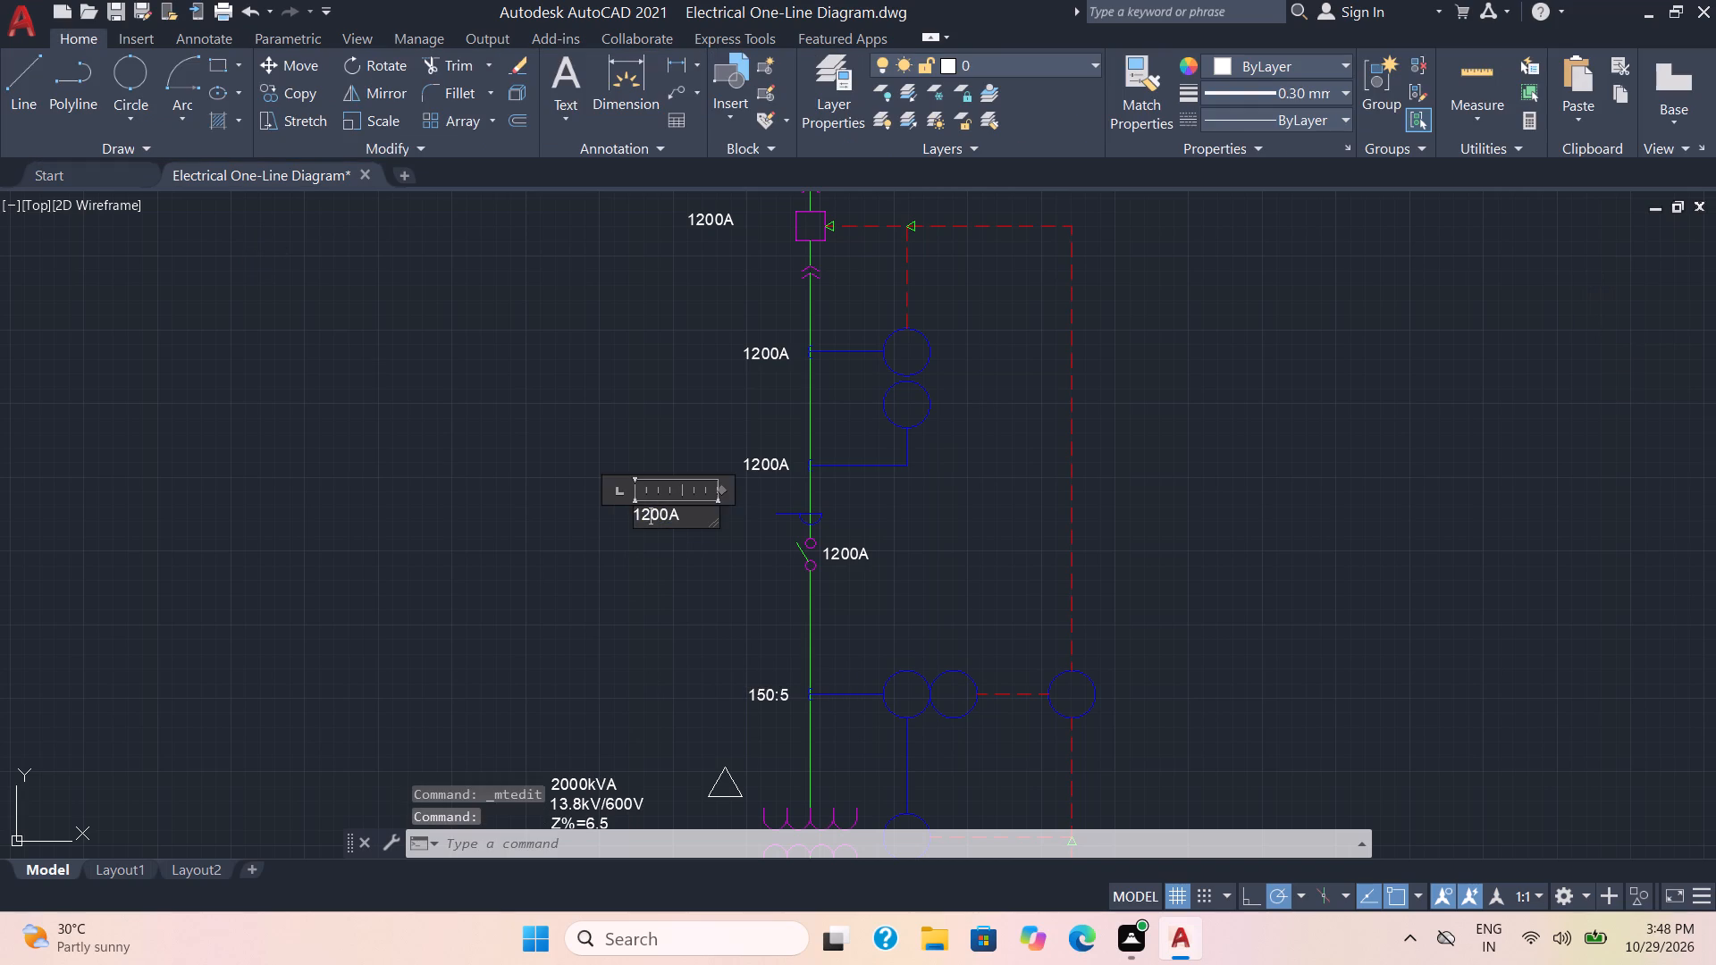
drag(690, 521, 489, 479)
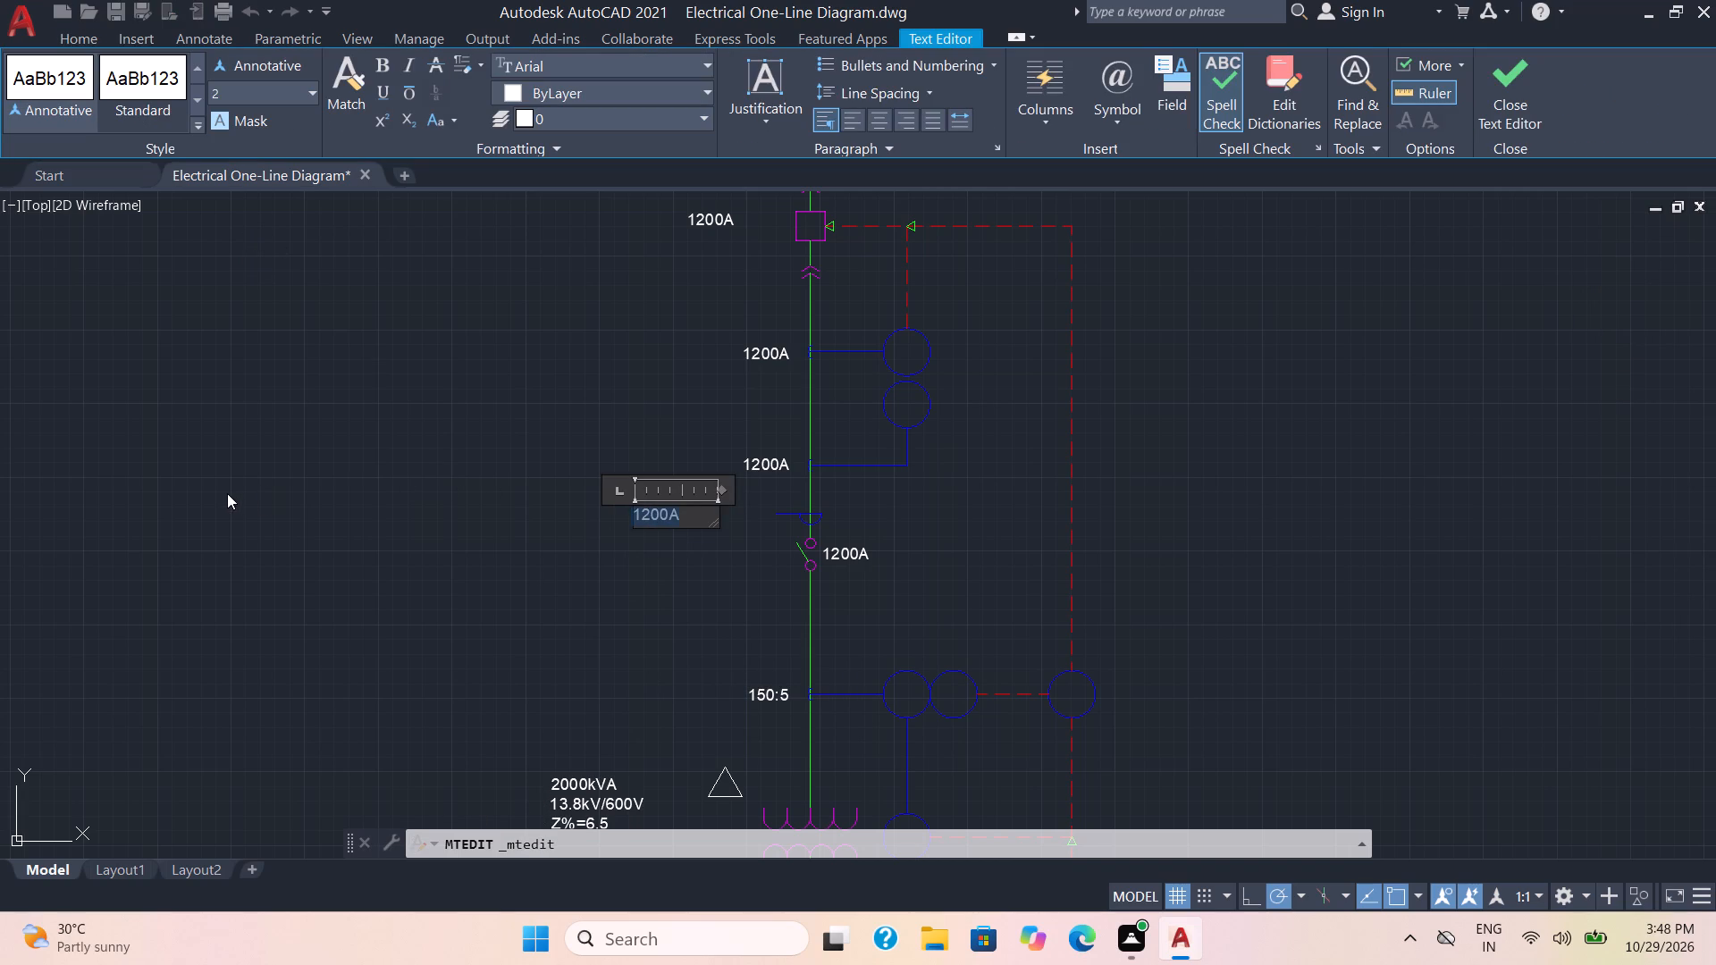
key(3)
key(c)
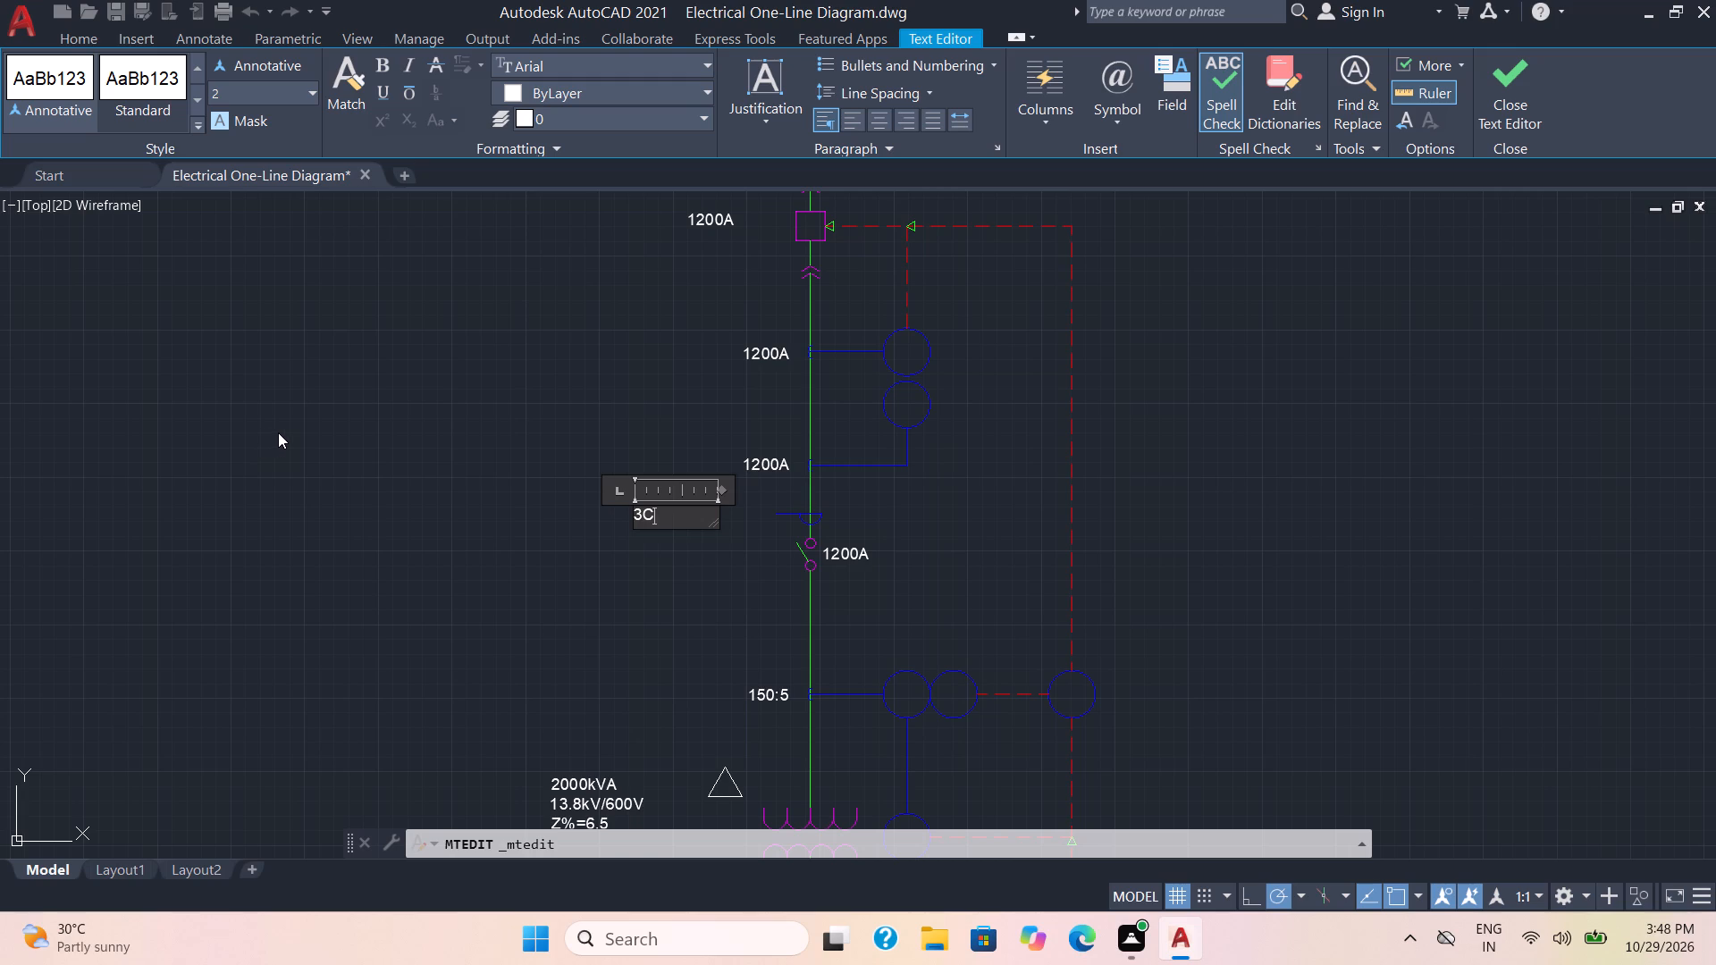
key(shift+numbersign)
text(500)
text(KC)
key(m)
key(slash)
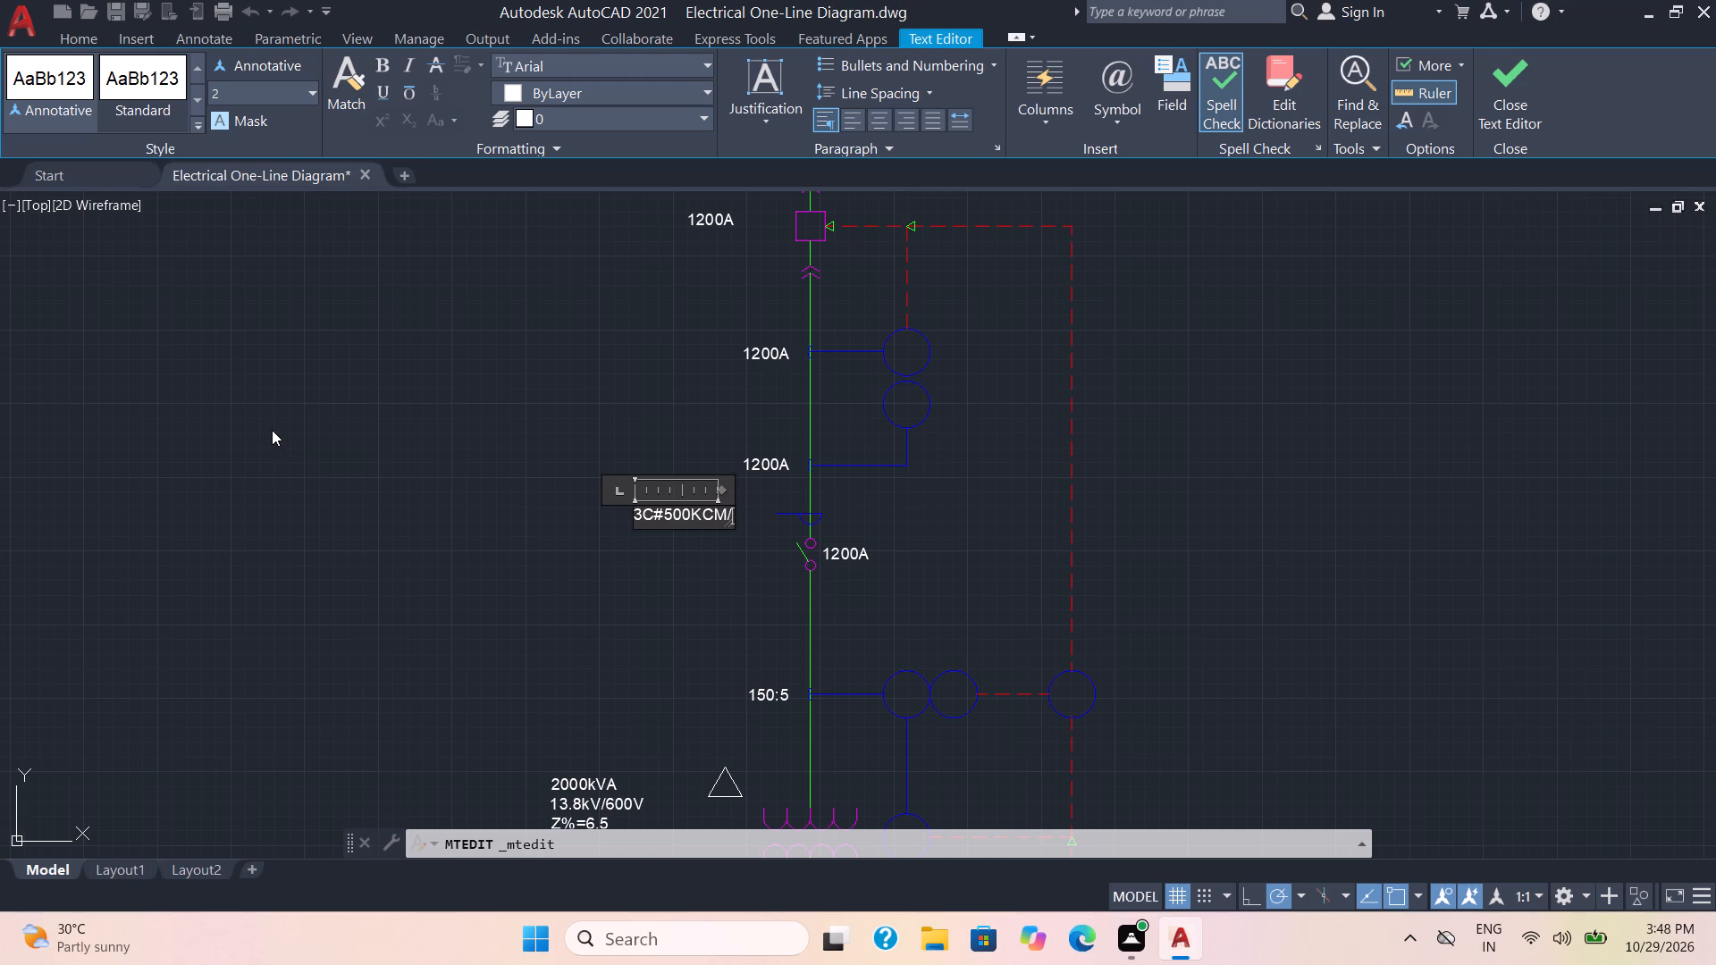
key(l)
key(Return)
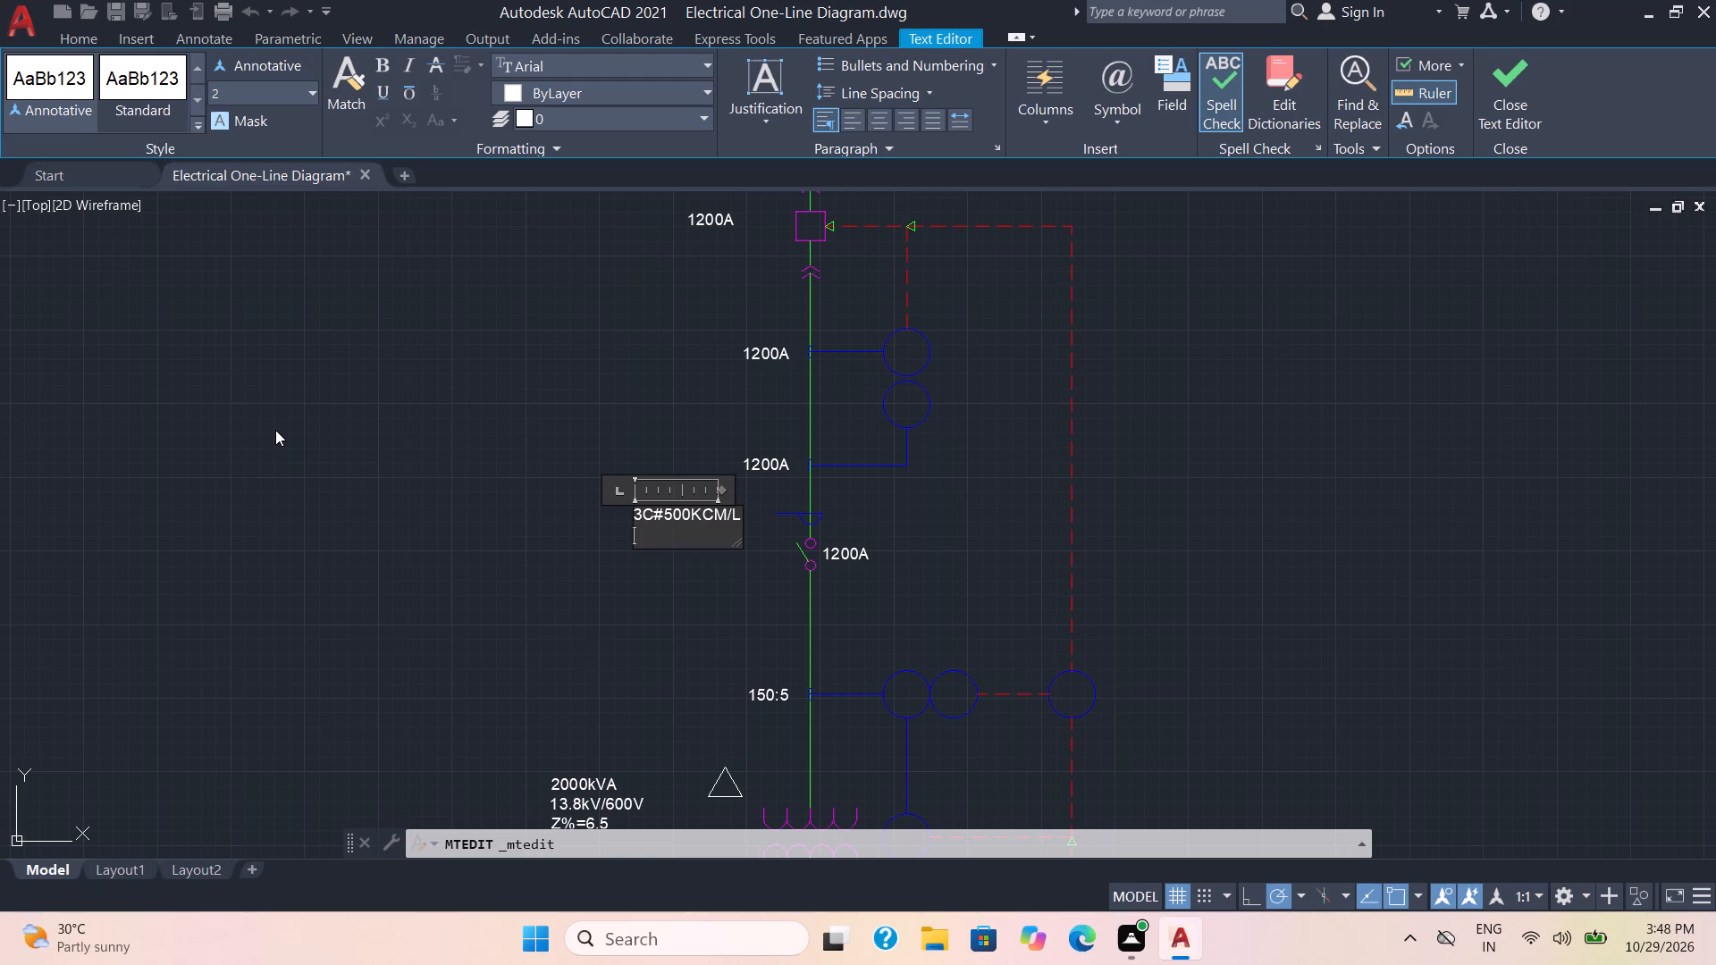
key(space)
key(space)
key(space)
key(space)
key(space)
key(space)
key(space)
key(space)
key(space)
key(space)
key(space)
key(space)
key(space)
key(space)
key(space)
key(space)
key(shift+parenleft)
key(shift+parenright)
key(Left)
text(500)
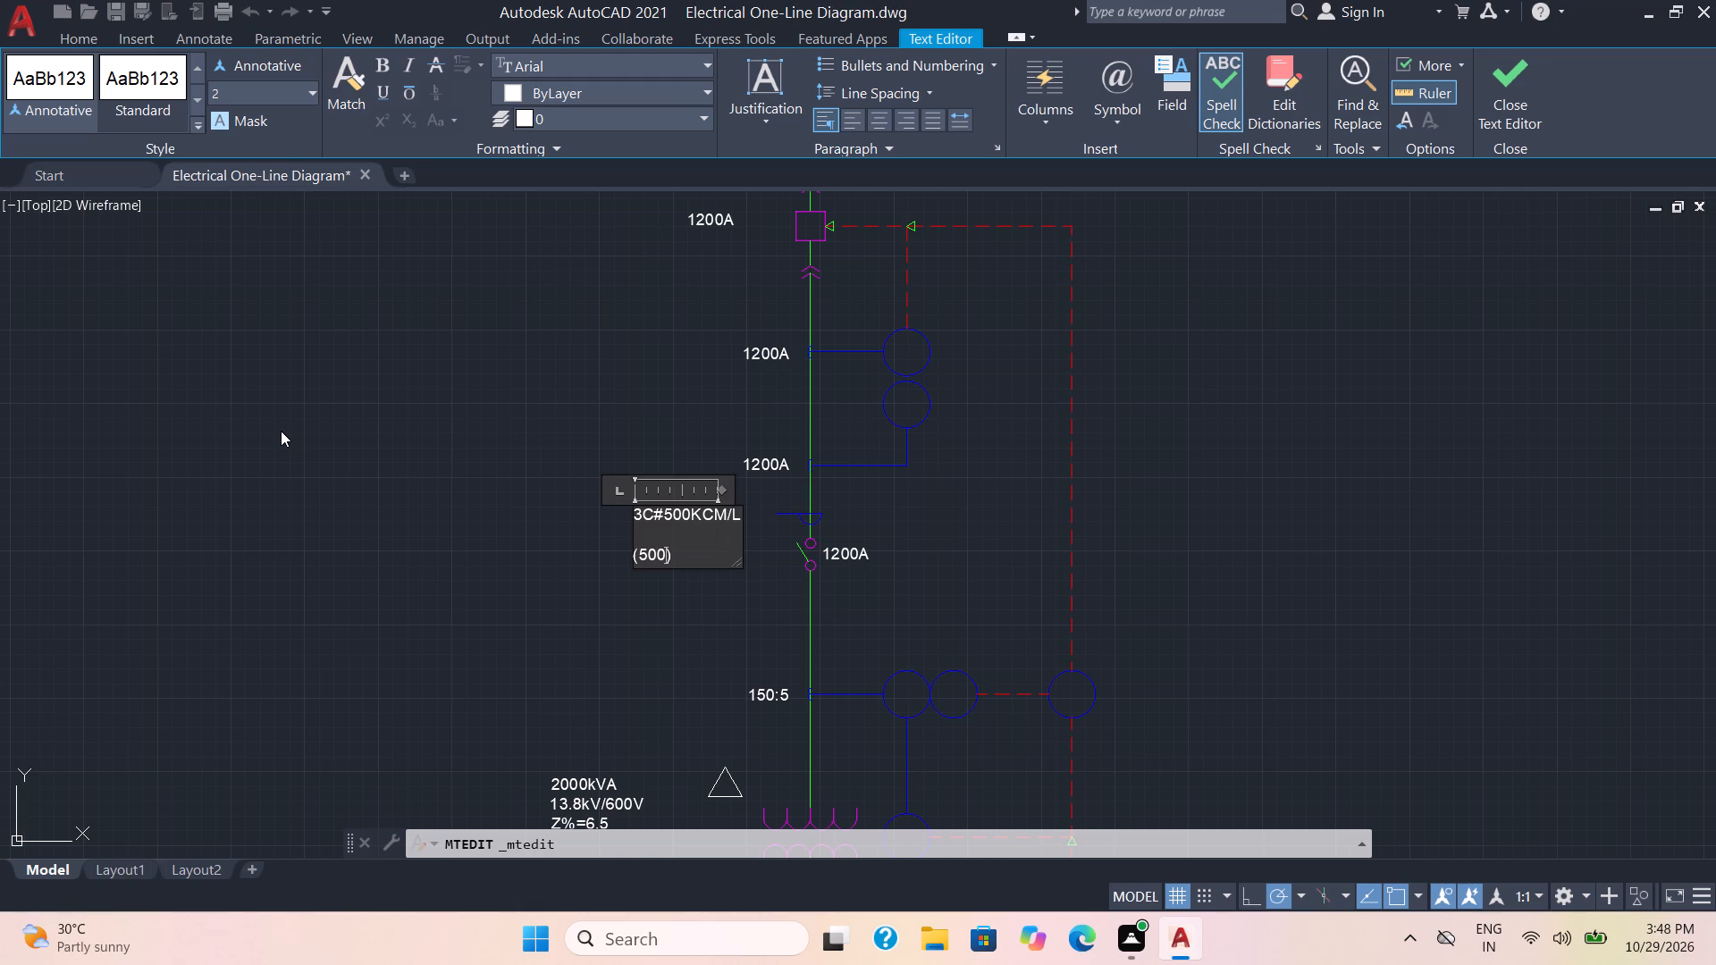
key(apostrophe)
key(Up)
key(BackSpace)
key(BackSpace)
key(BackSpace)
key(BackSpace)
key(BackSpace)
key(BackSpace)
key(BackSpace)
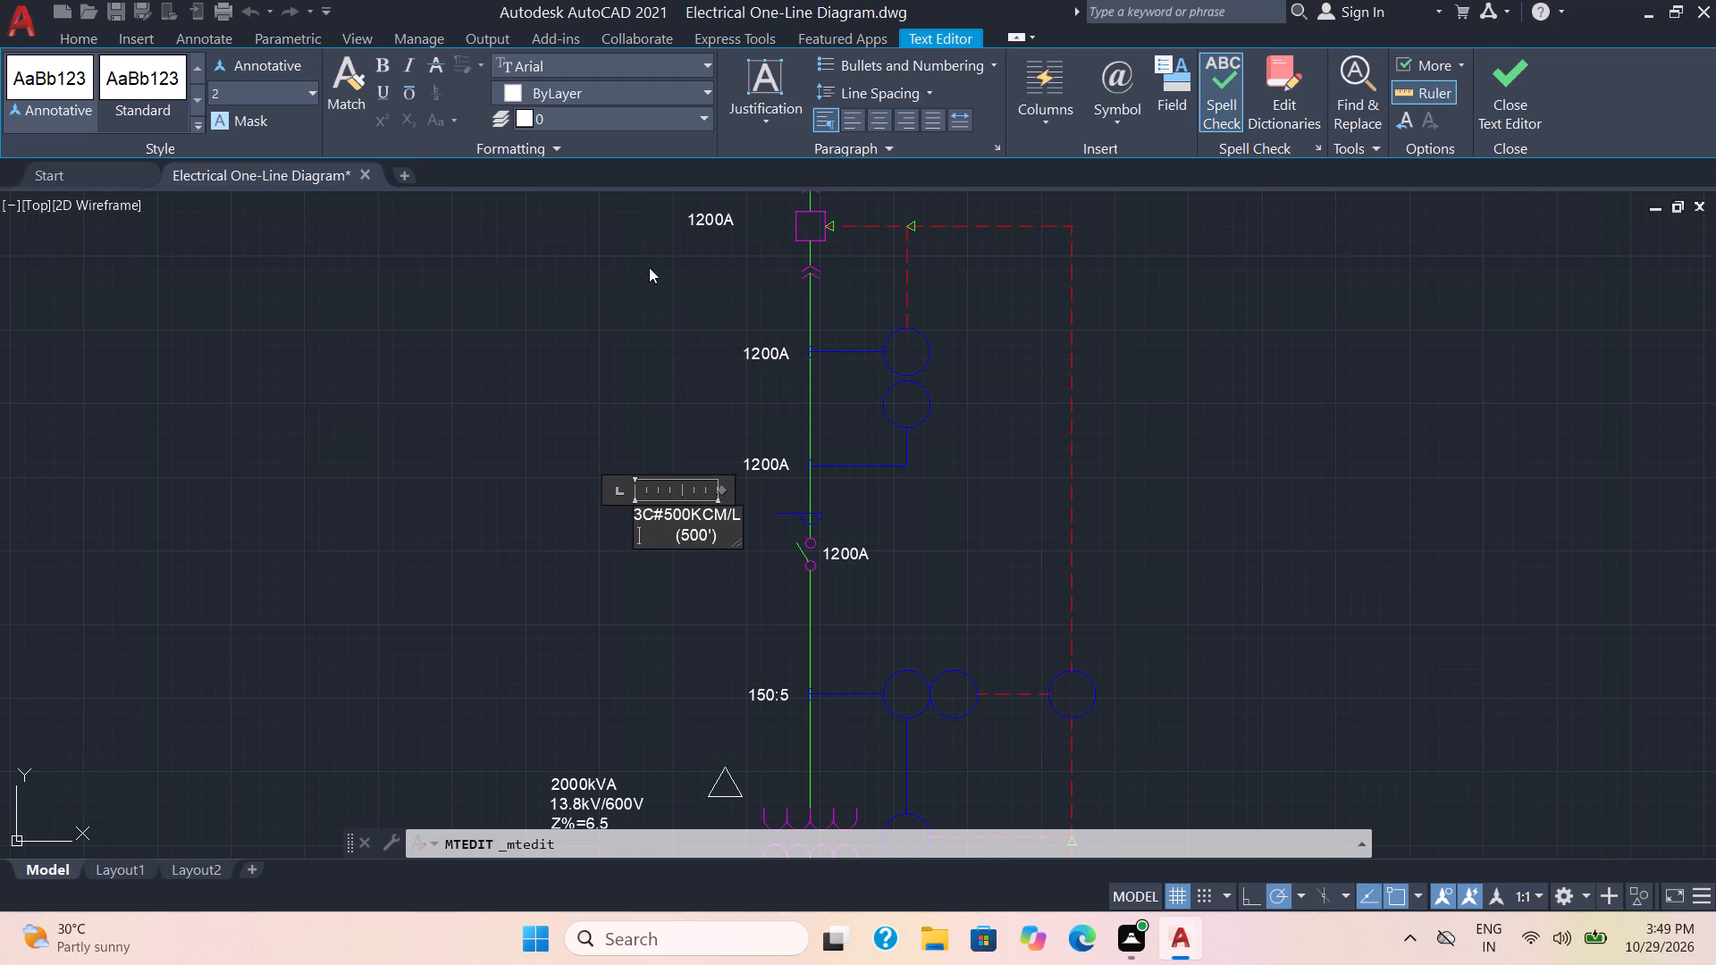
click(639, 383)
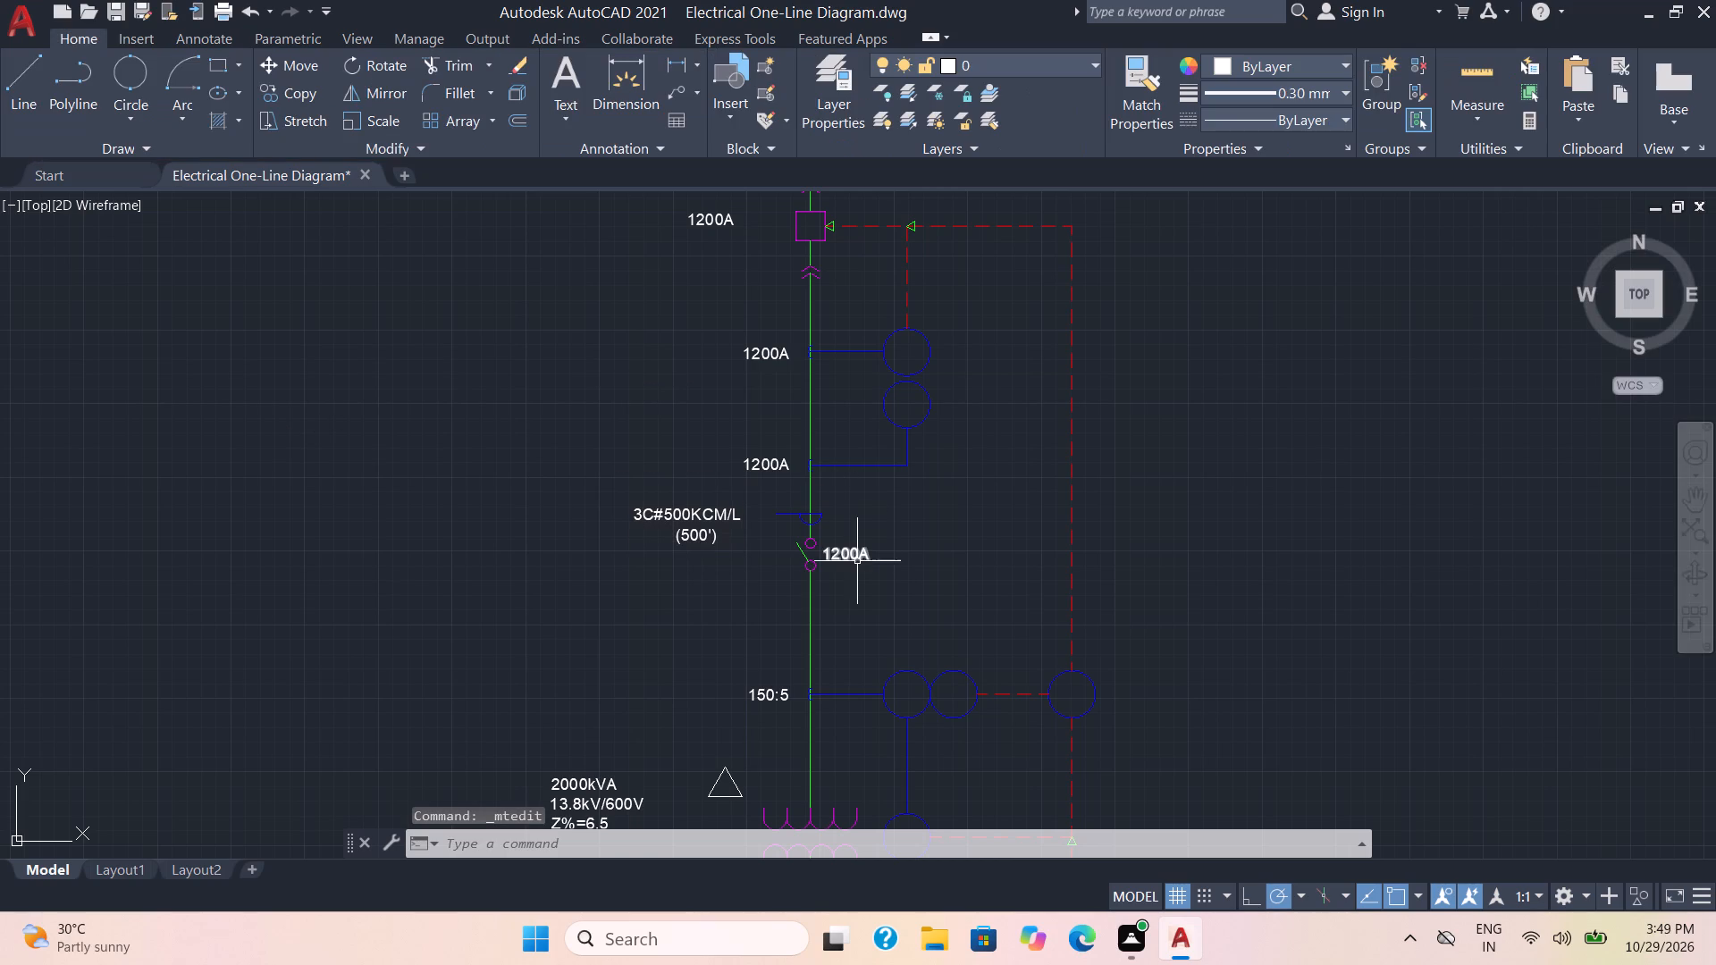
Change the text of the 1200A label at the lower blue branch just above the 3C#500KCM/L label to 50:5.
double_click(760, 464)
drag(789, 466, 767, 464)
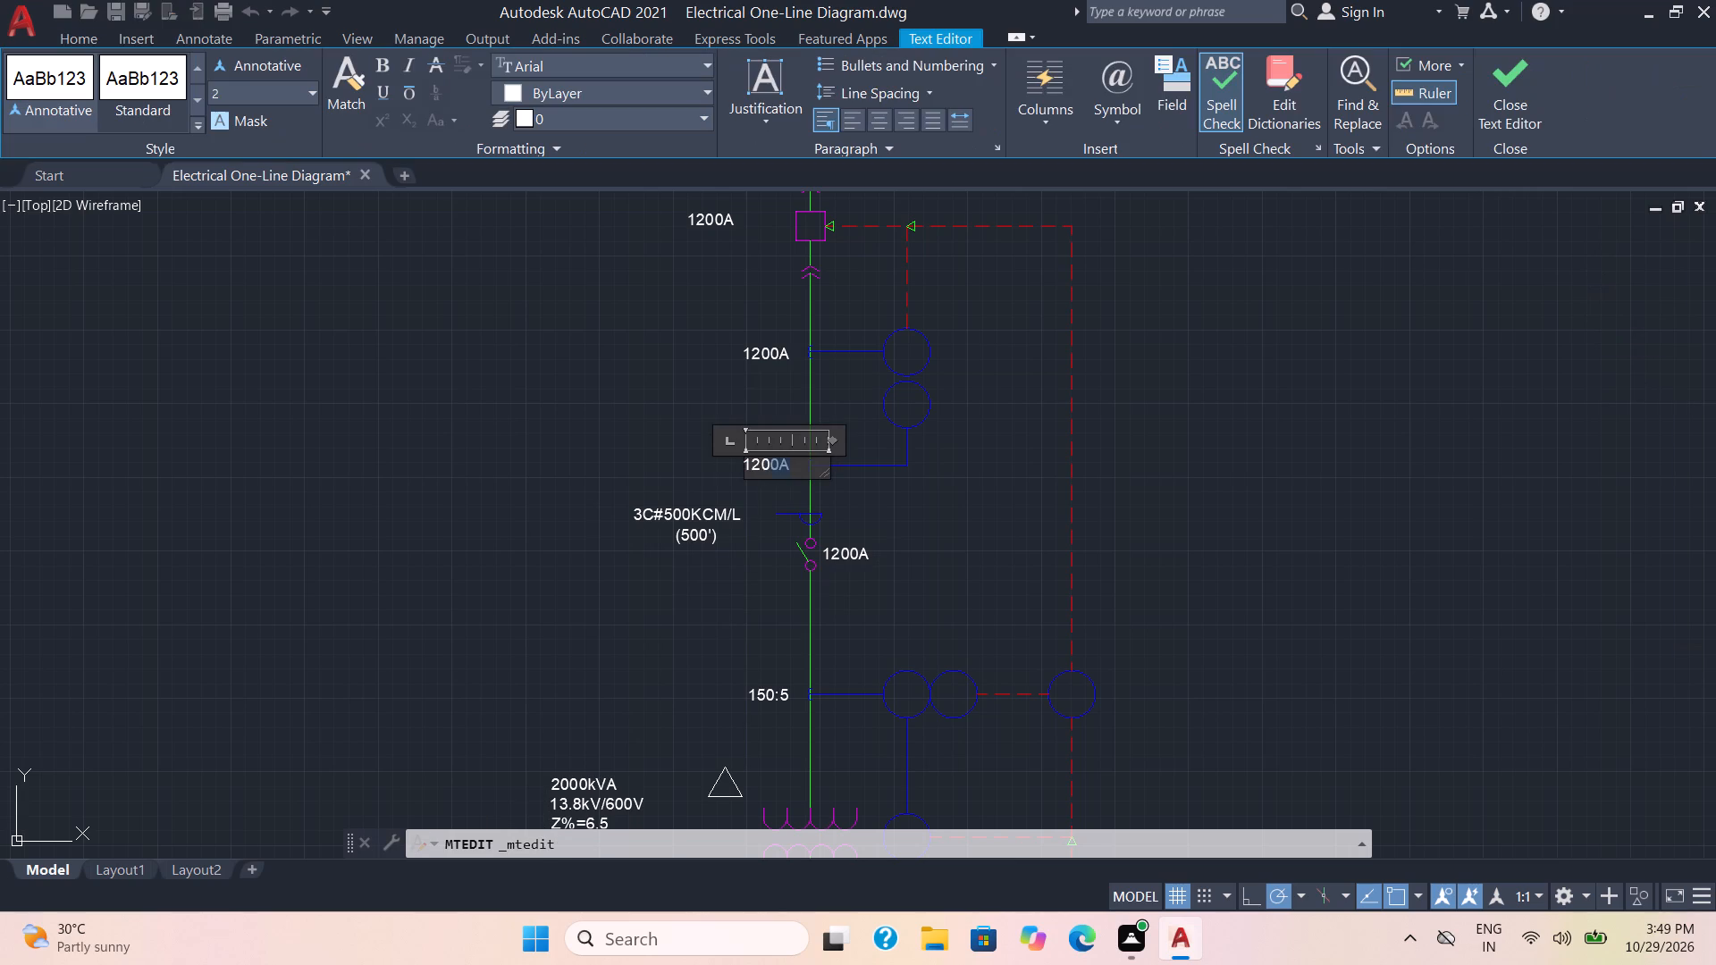
drag(767, 464, 660, 449)
key(5)
key(0)
key(shift+colon)
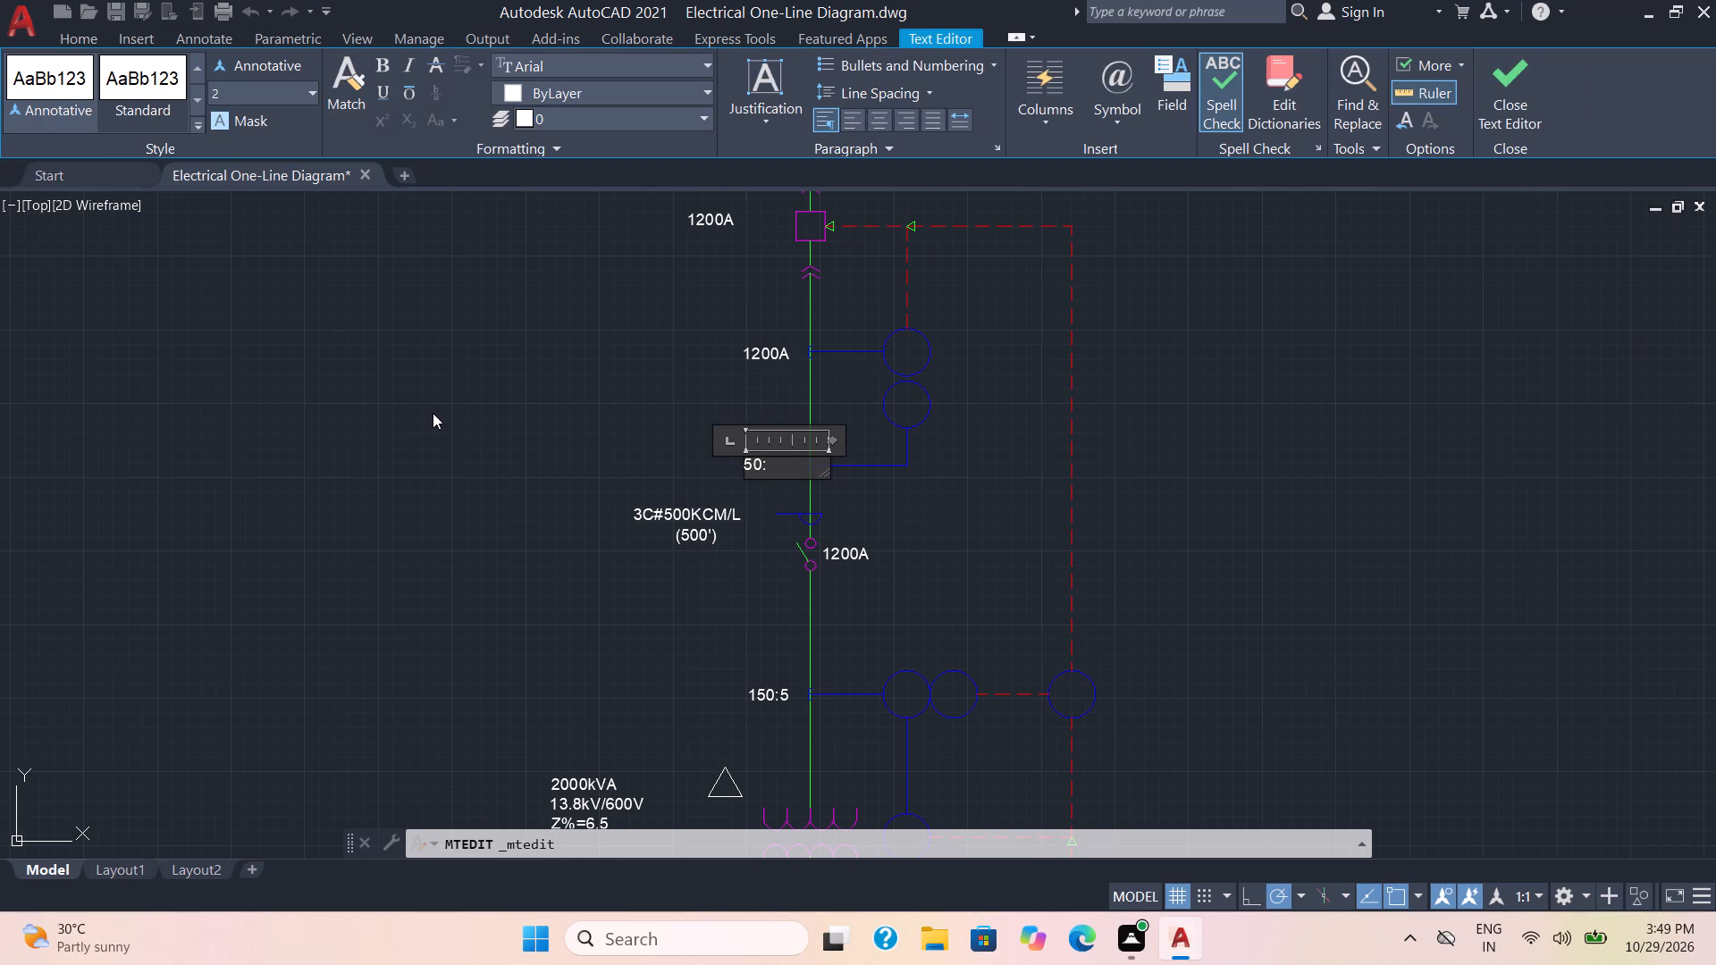
key(5)
click(762, 370)
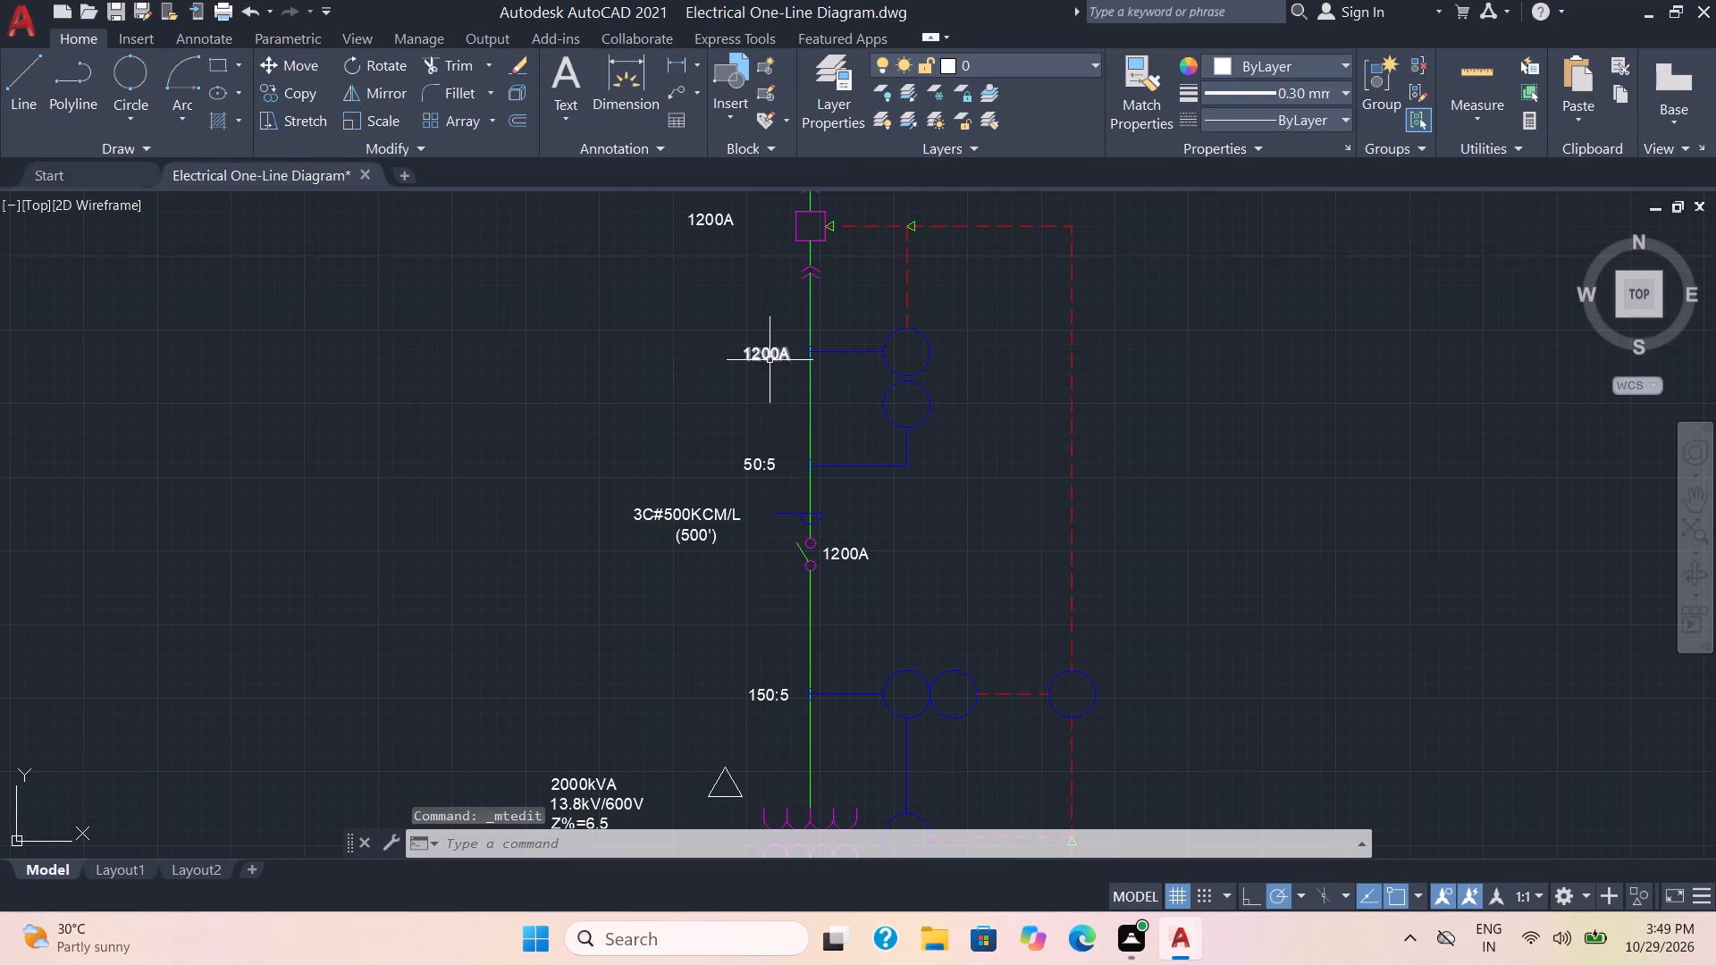
Change the text of the 1200A label at the upper blue relay branch below the magenta square to 600:5.
double_click(770, 360)
drag(796, 358, 682, 336)
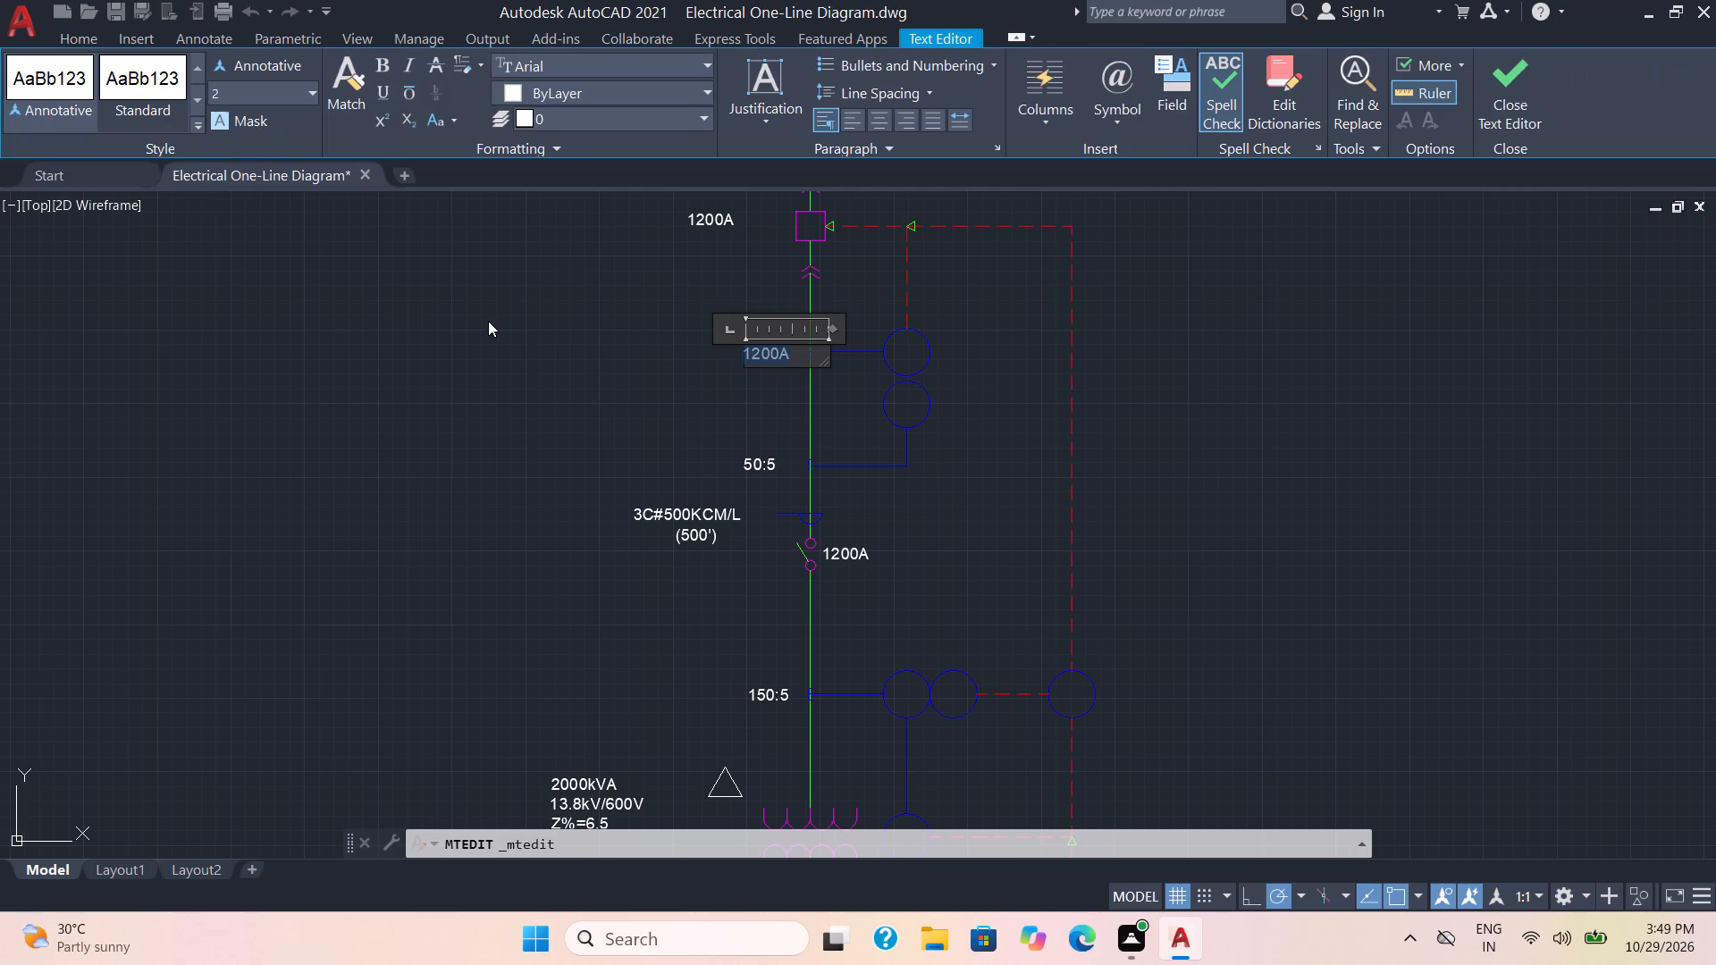
text(60)
key(0)
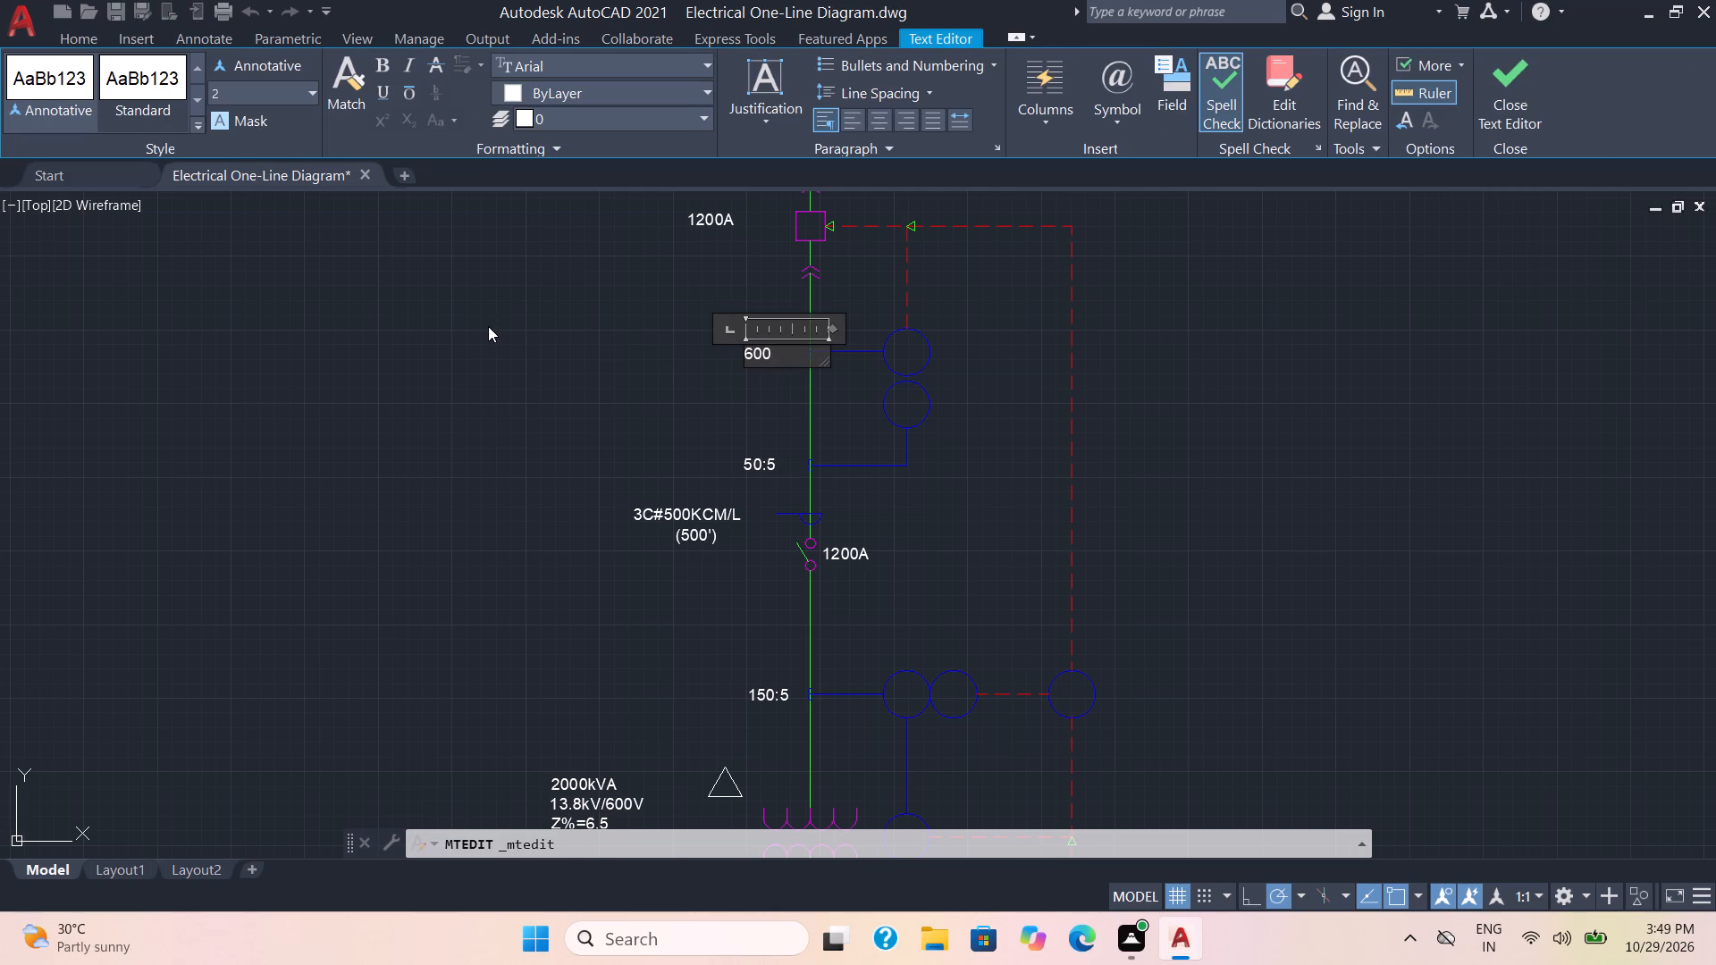
text(:5)
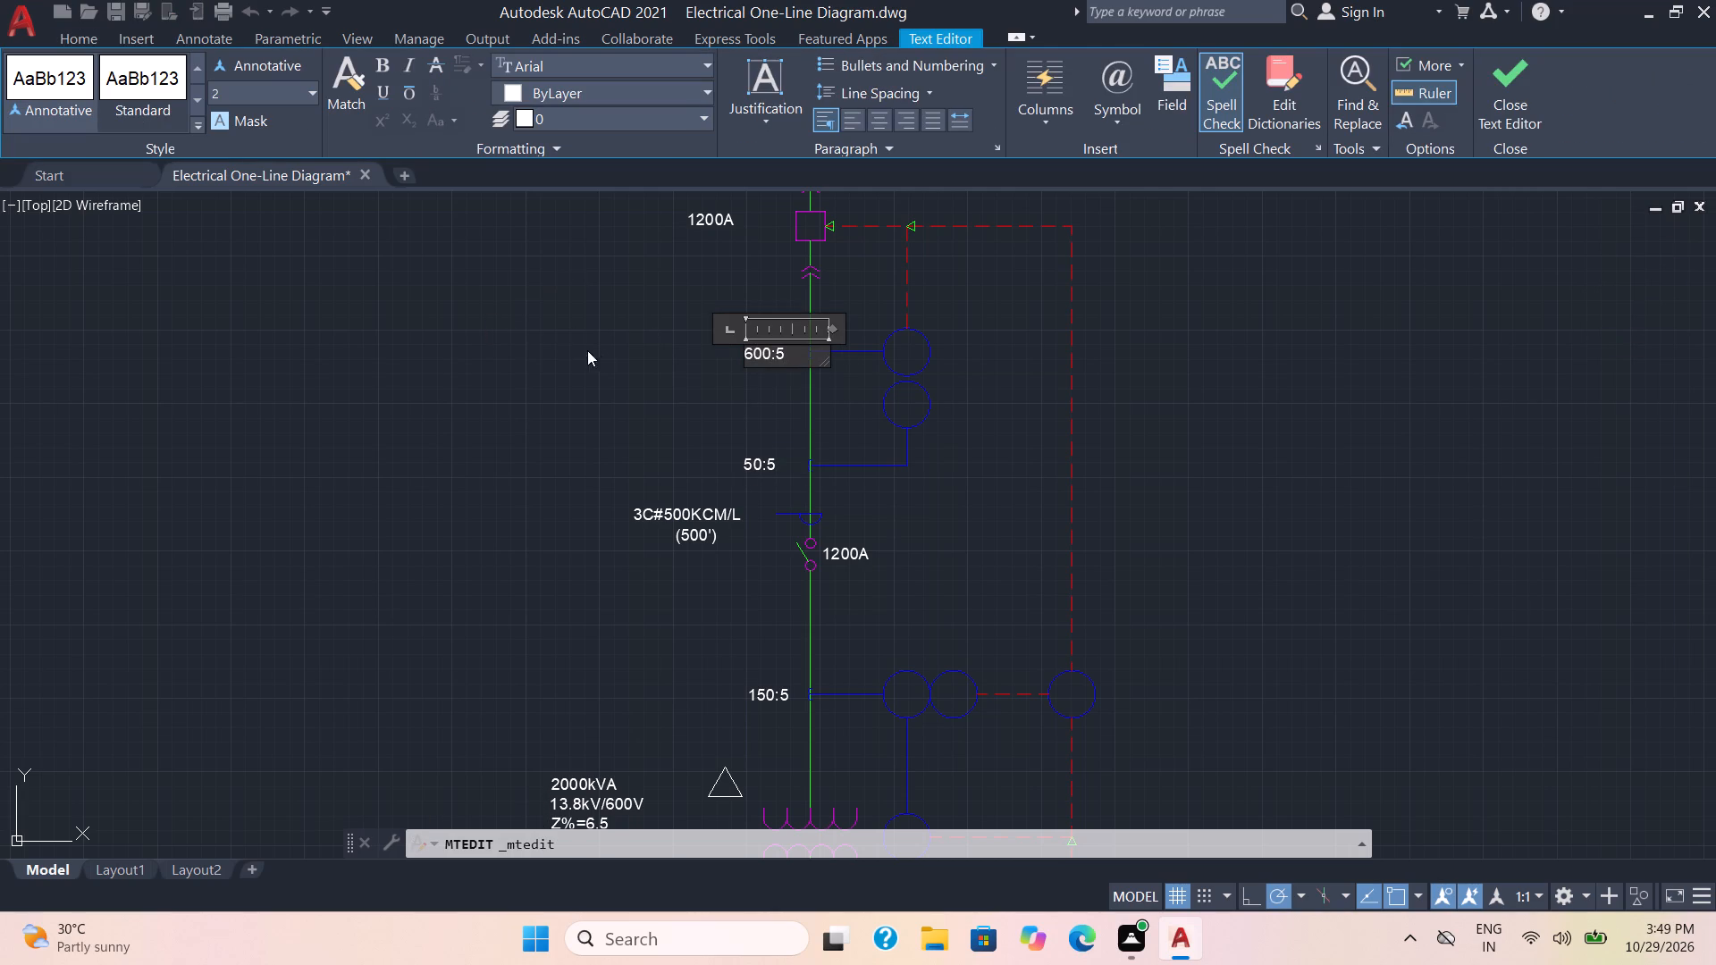
click(597, 353)
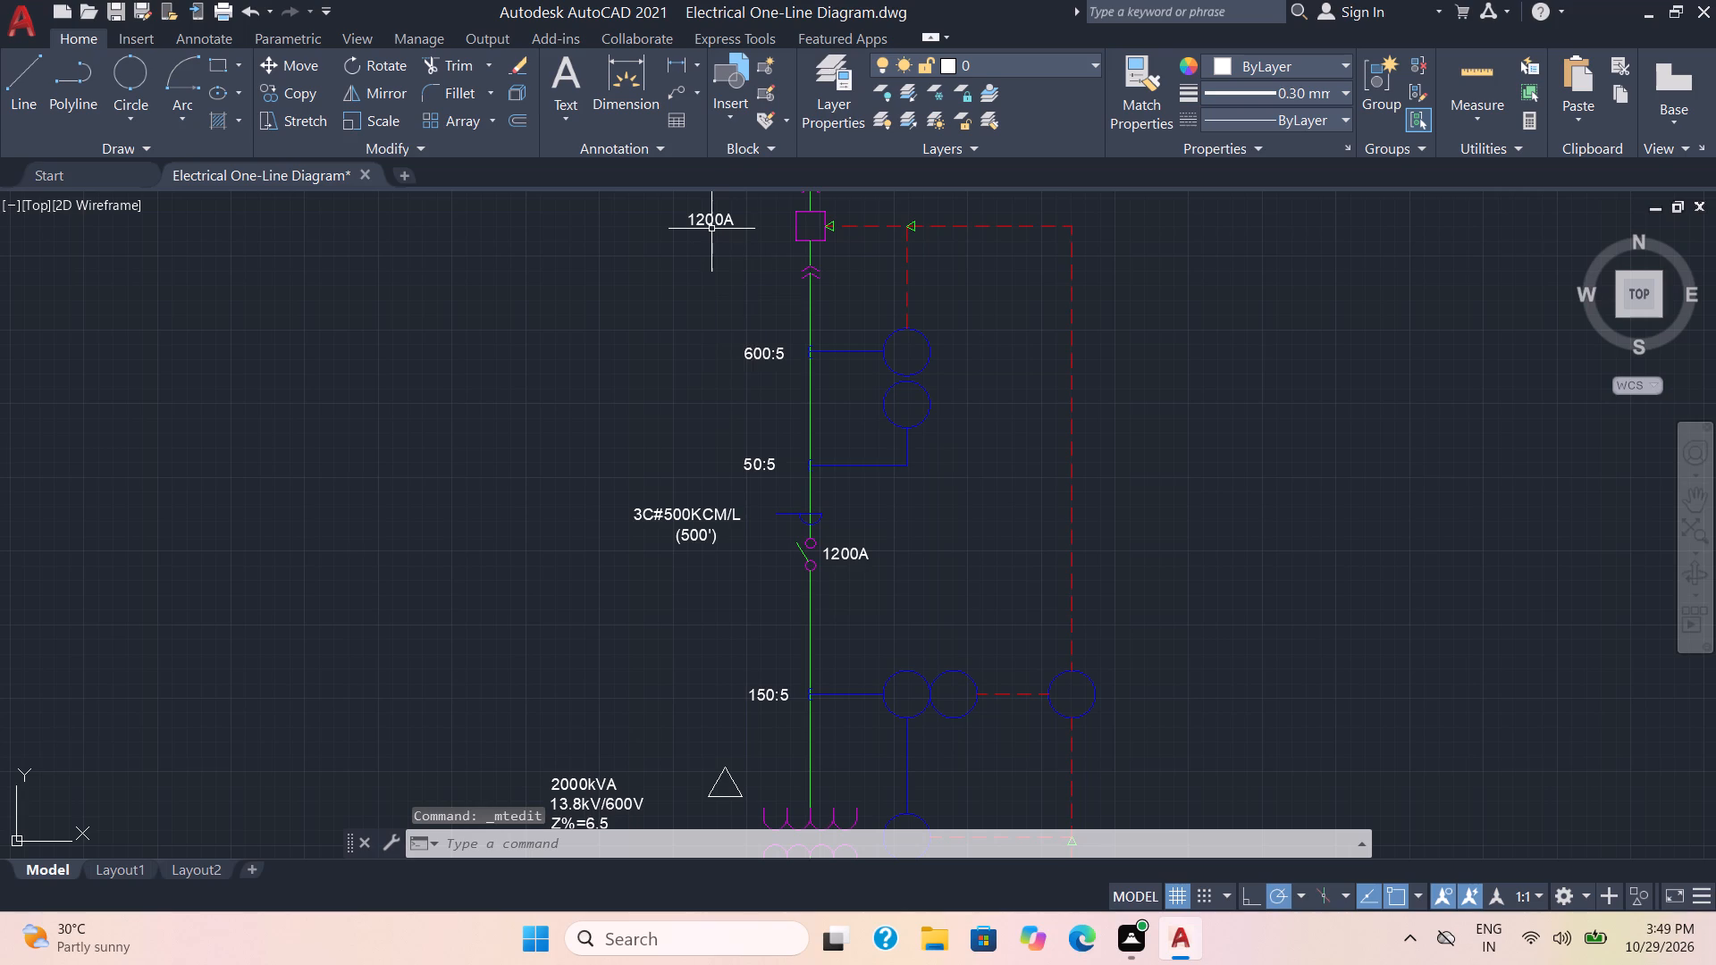
Move the 1200A label beside the magenta breaker square about 8 mm closer to the square, at about 352°.
click(713, 223)
click(280, 64)
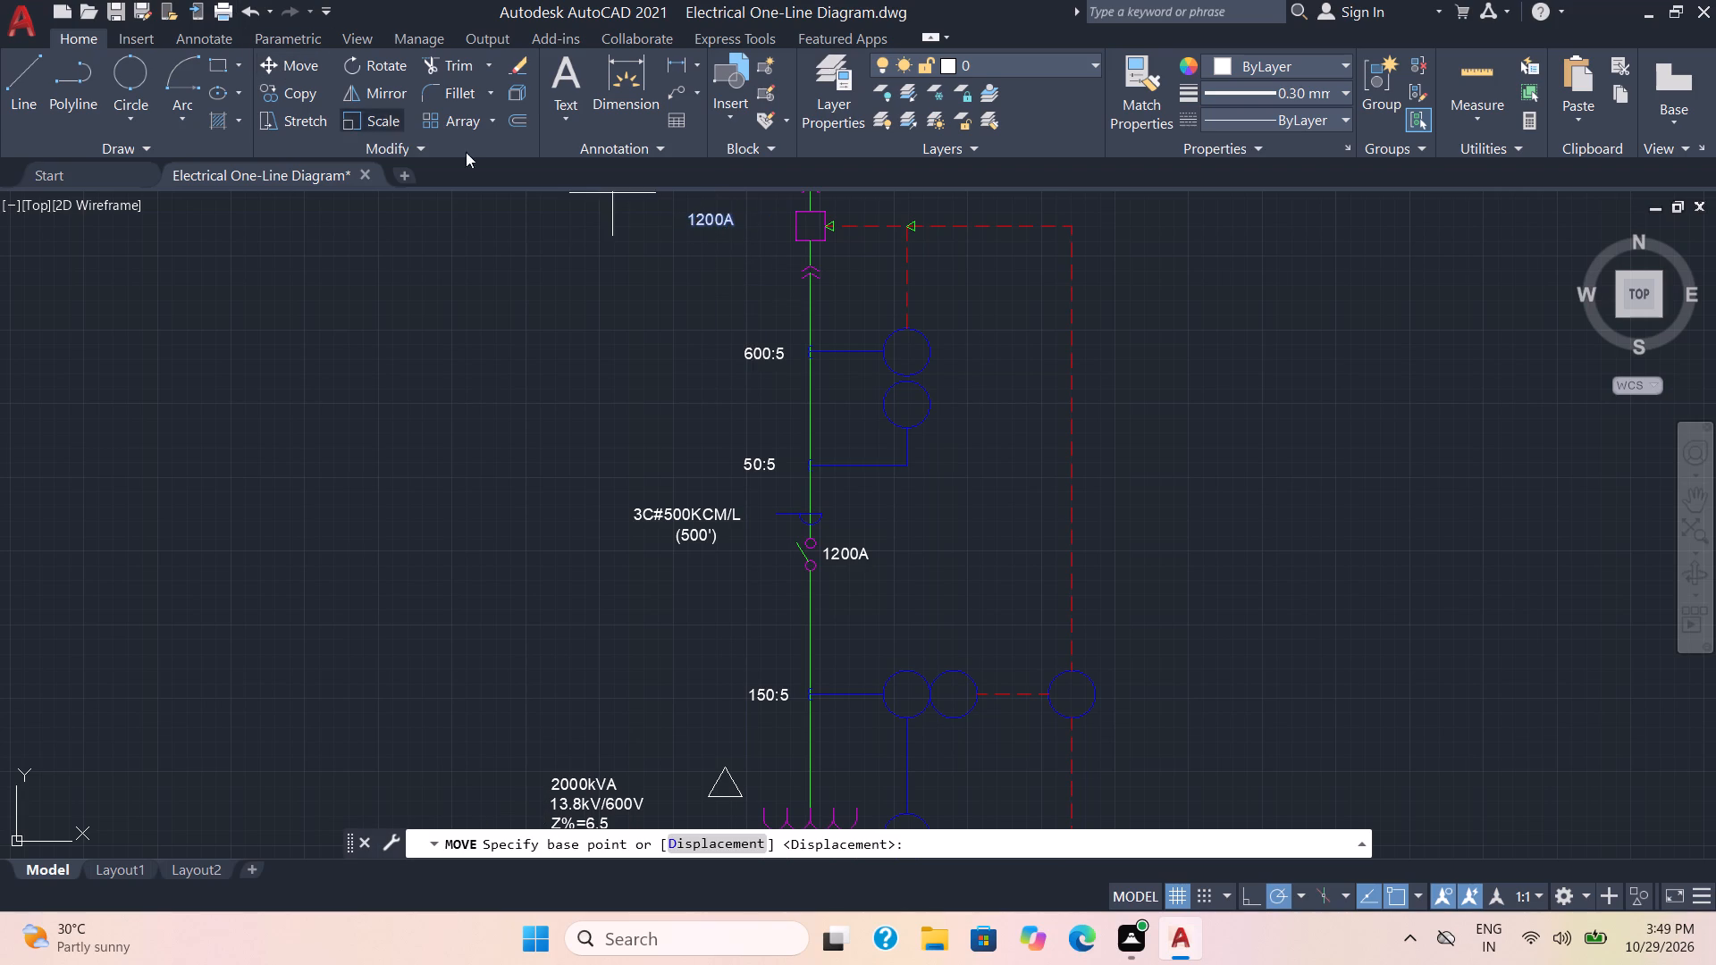
click(714, 217)
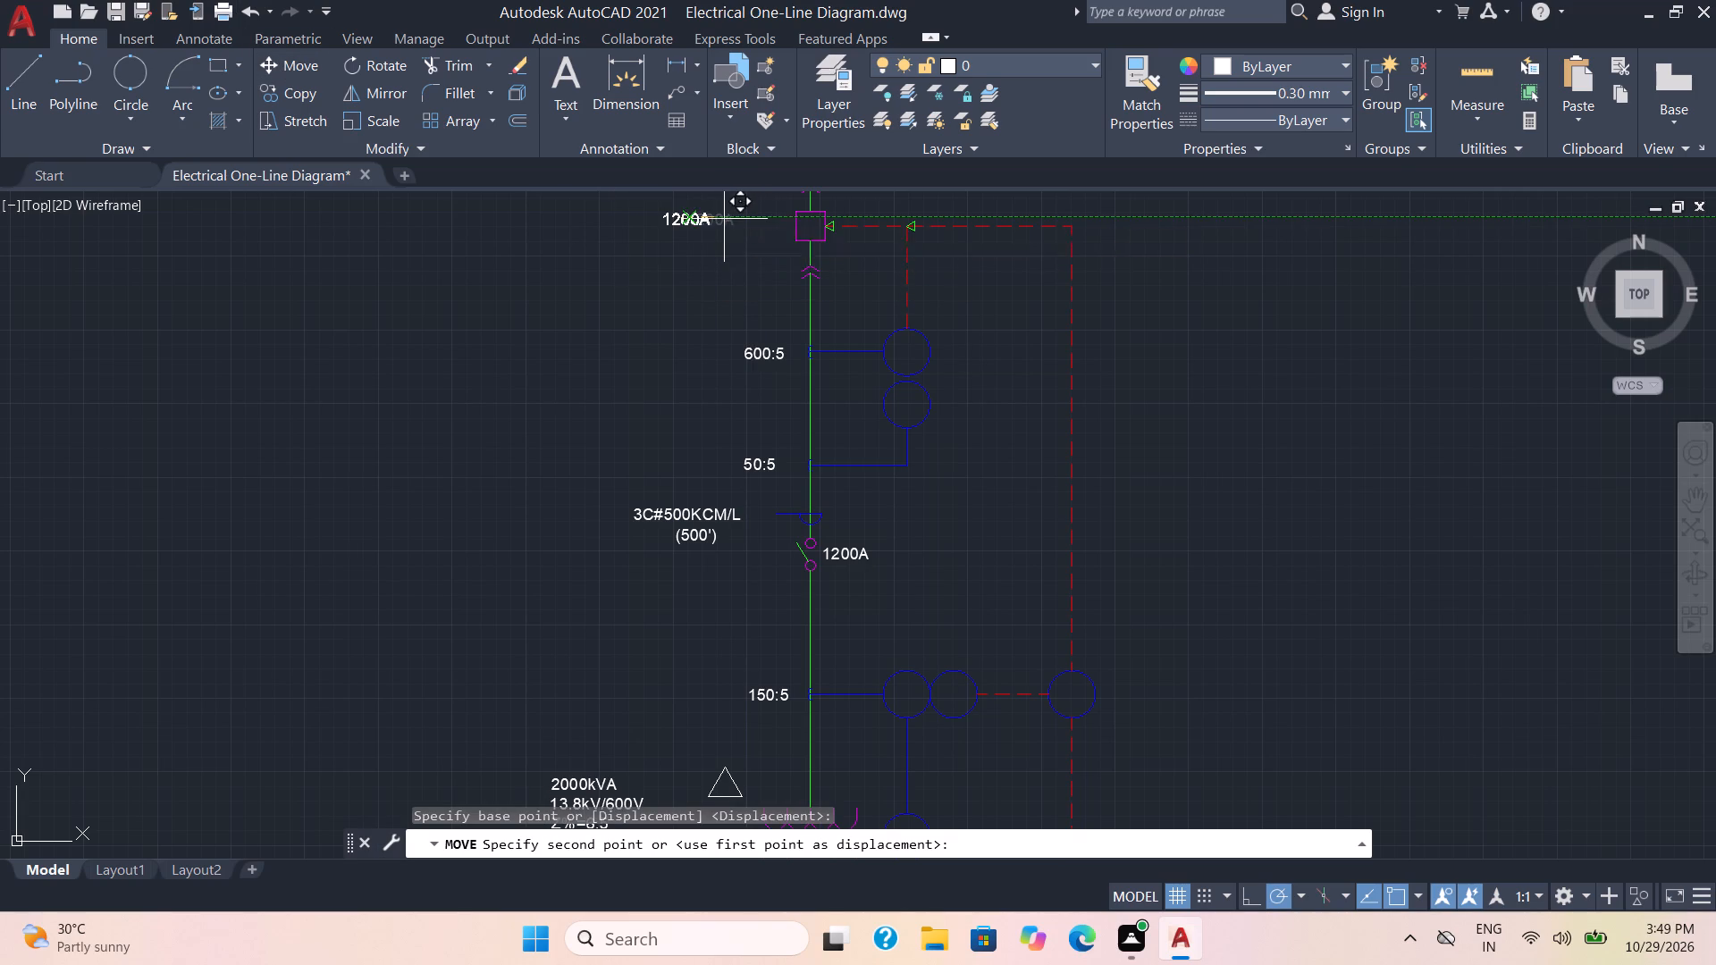
scroll(721, 221, up, 1)
middle_drag(747, 253, 710, 339)
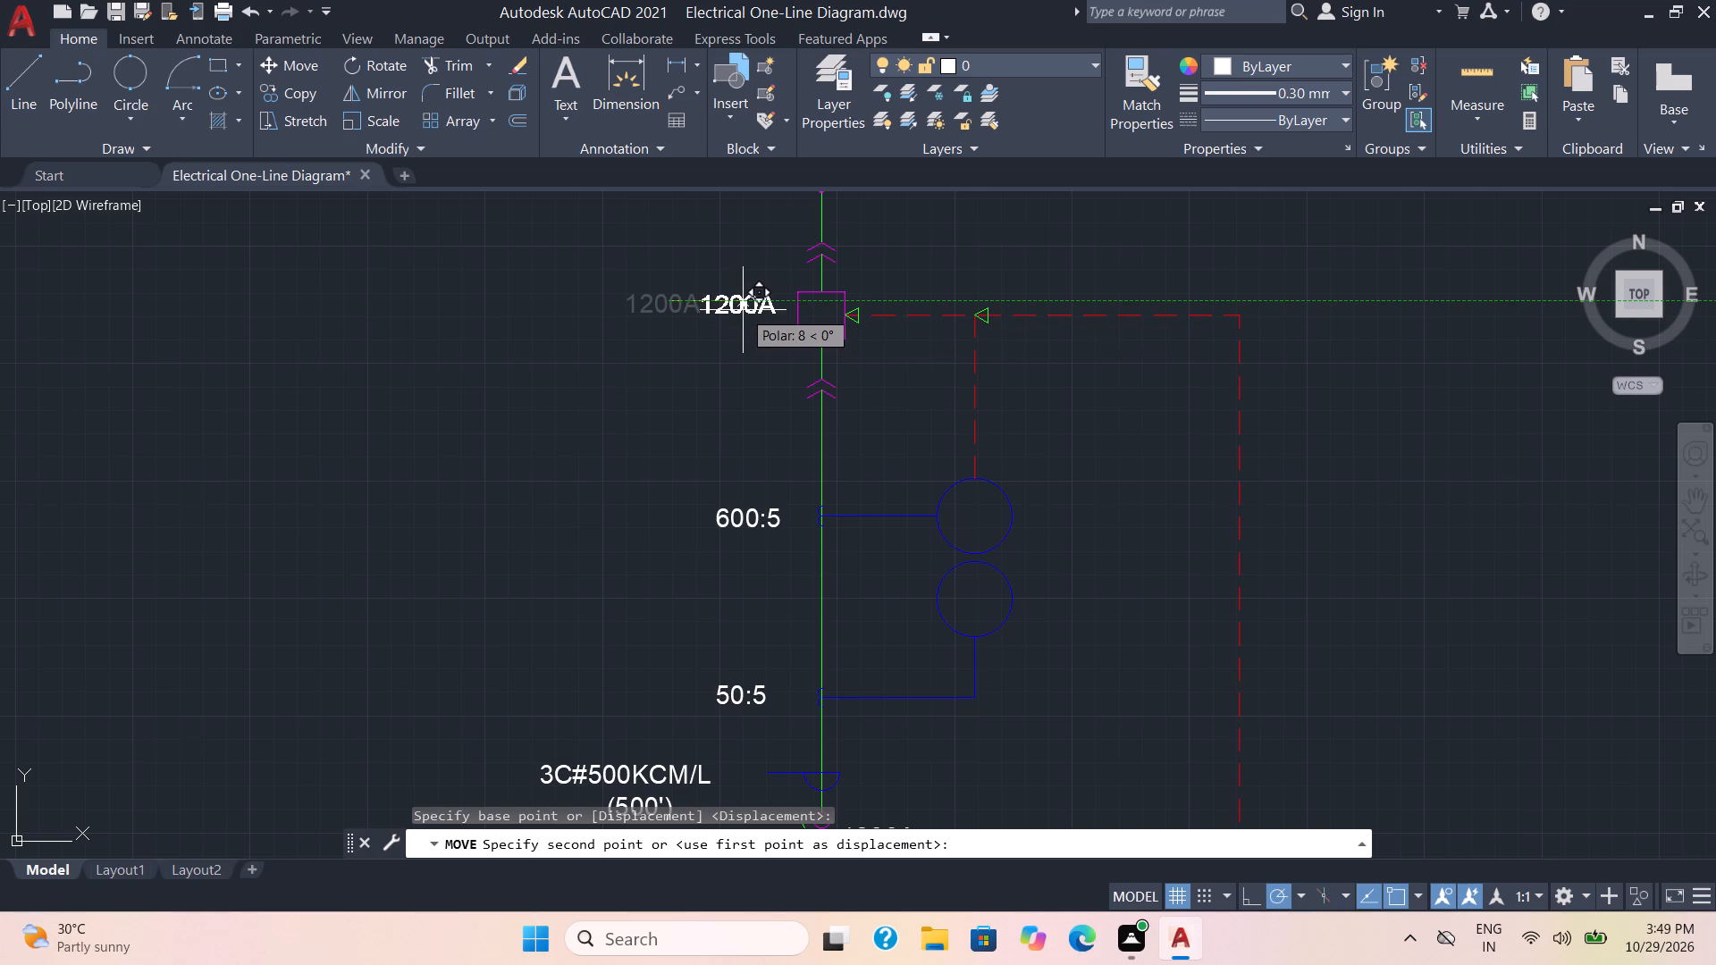
scroll(736, 312, up, 2)
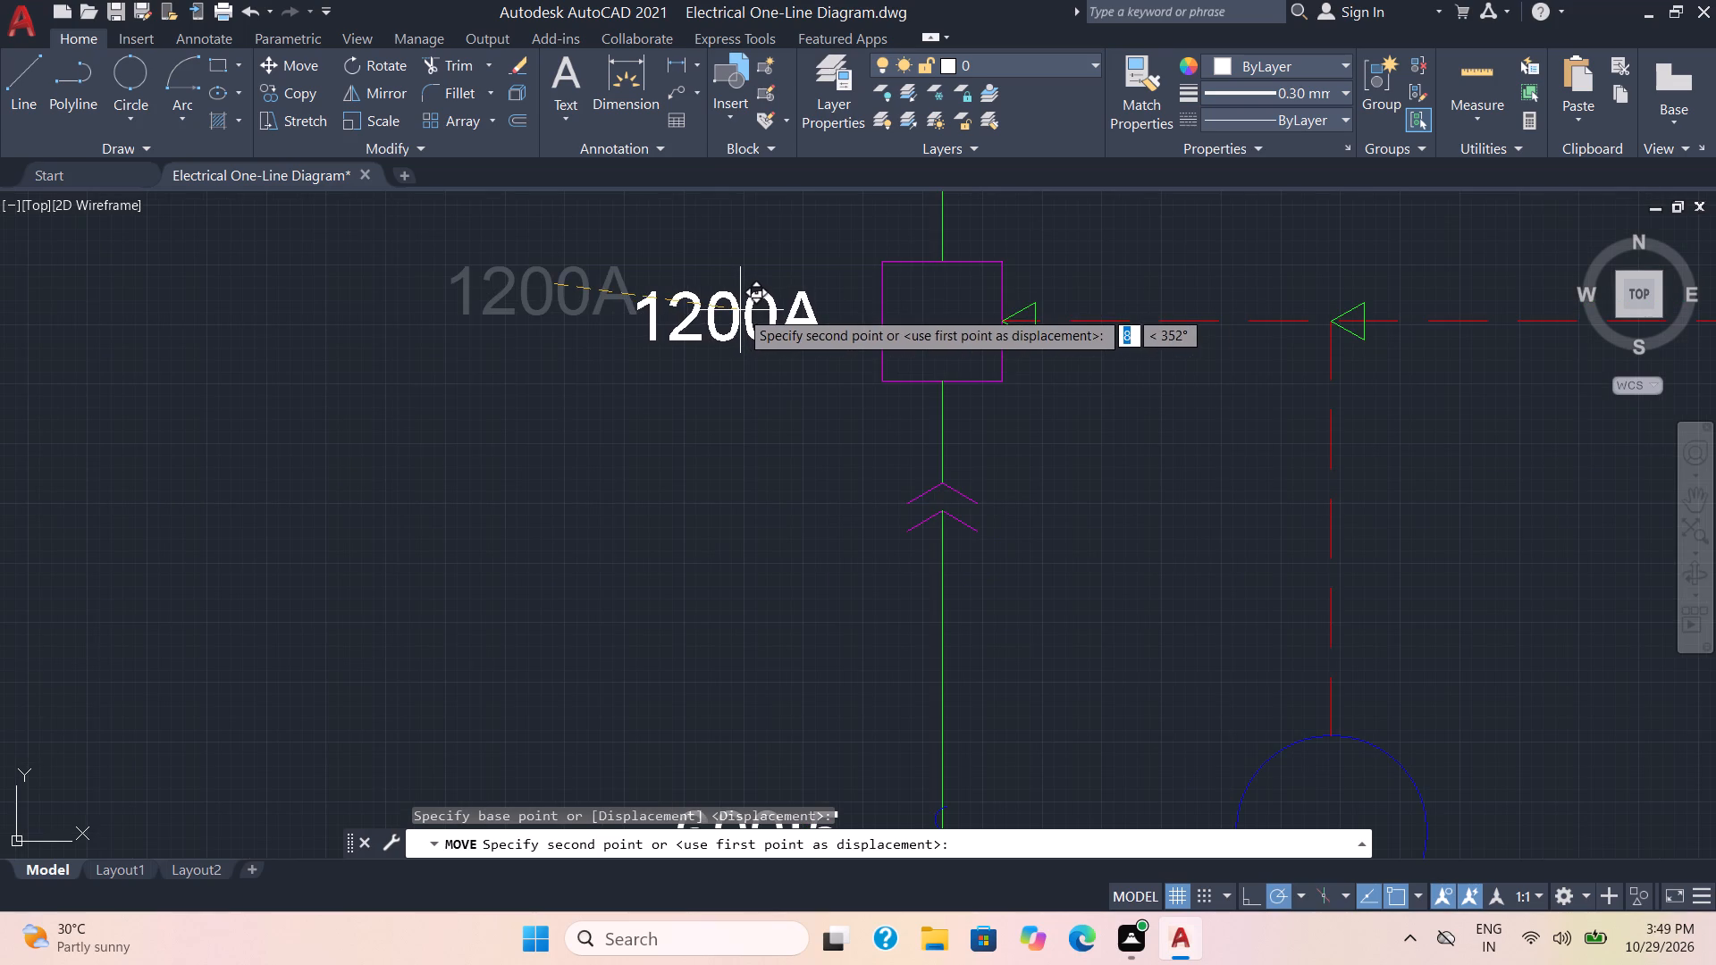
click(741, 310)
Change the 1200A label beneath BUS A, above the top green bus line, to 4000A,13.8kV,3P,4W,37kA.
scroll(771, 385, down, 4)
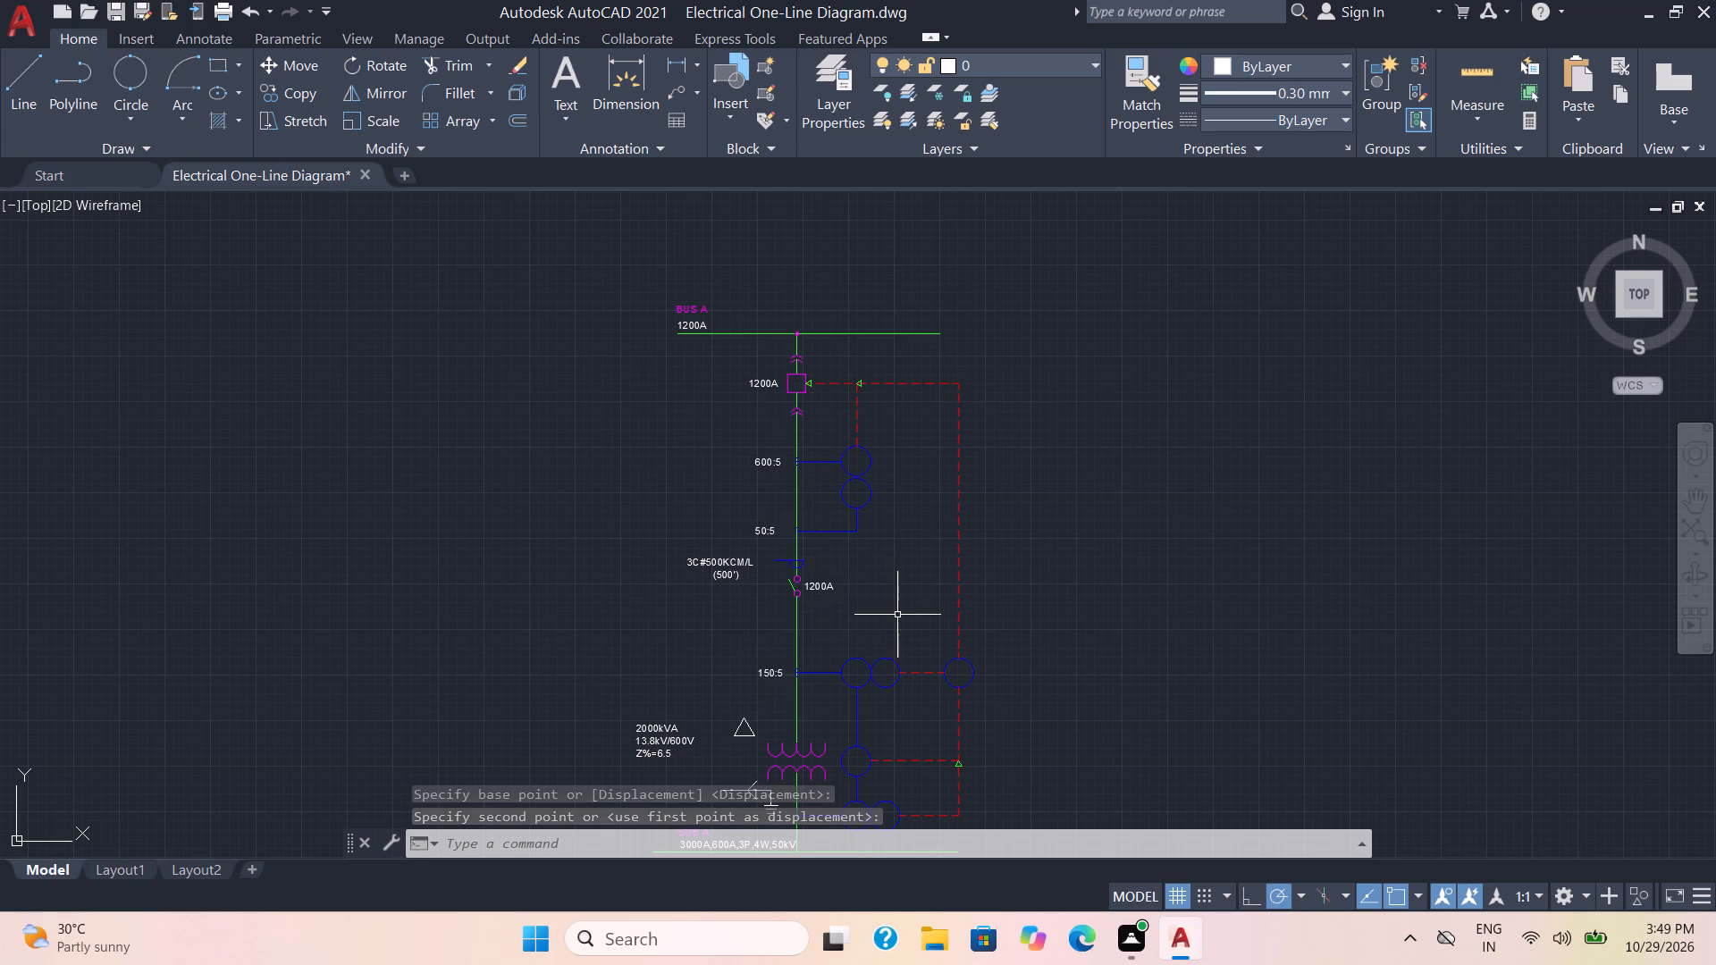
scroll(703, 363, up, 2)
middle_drag(701, 365, 699, 616)
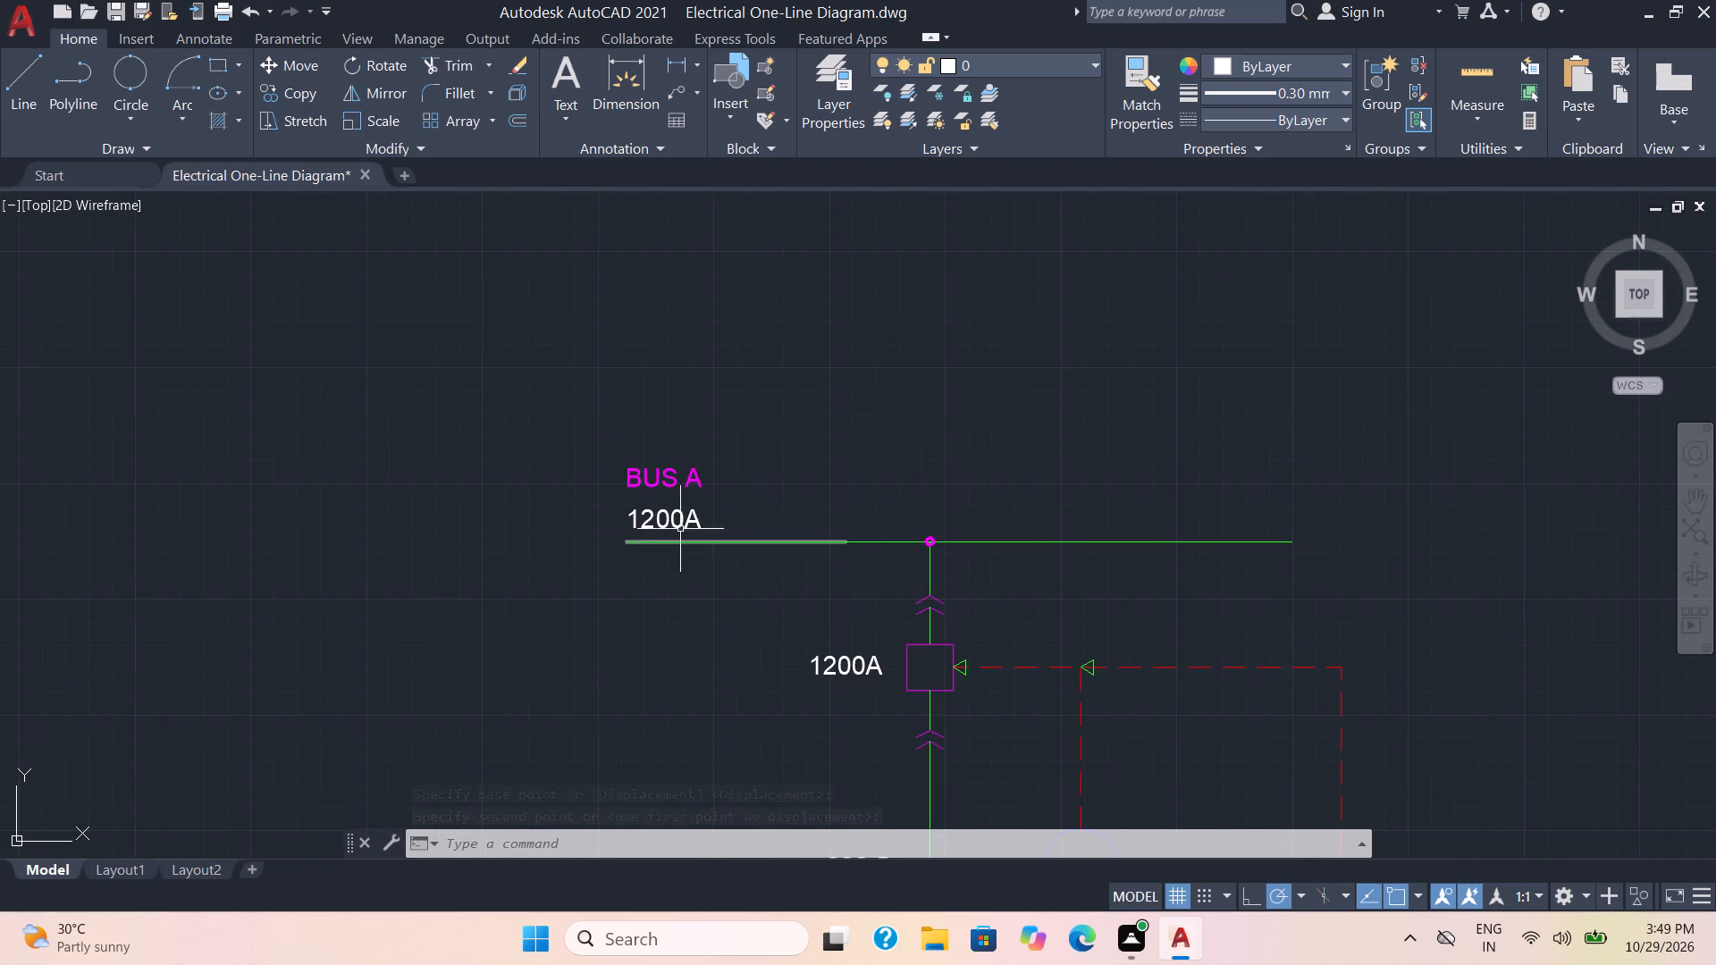
scroll(676, 525, up, 1)
double_click(670, 518)
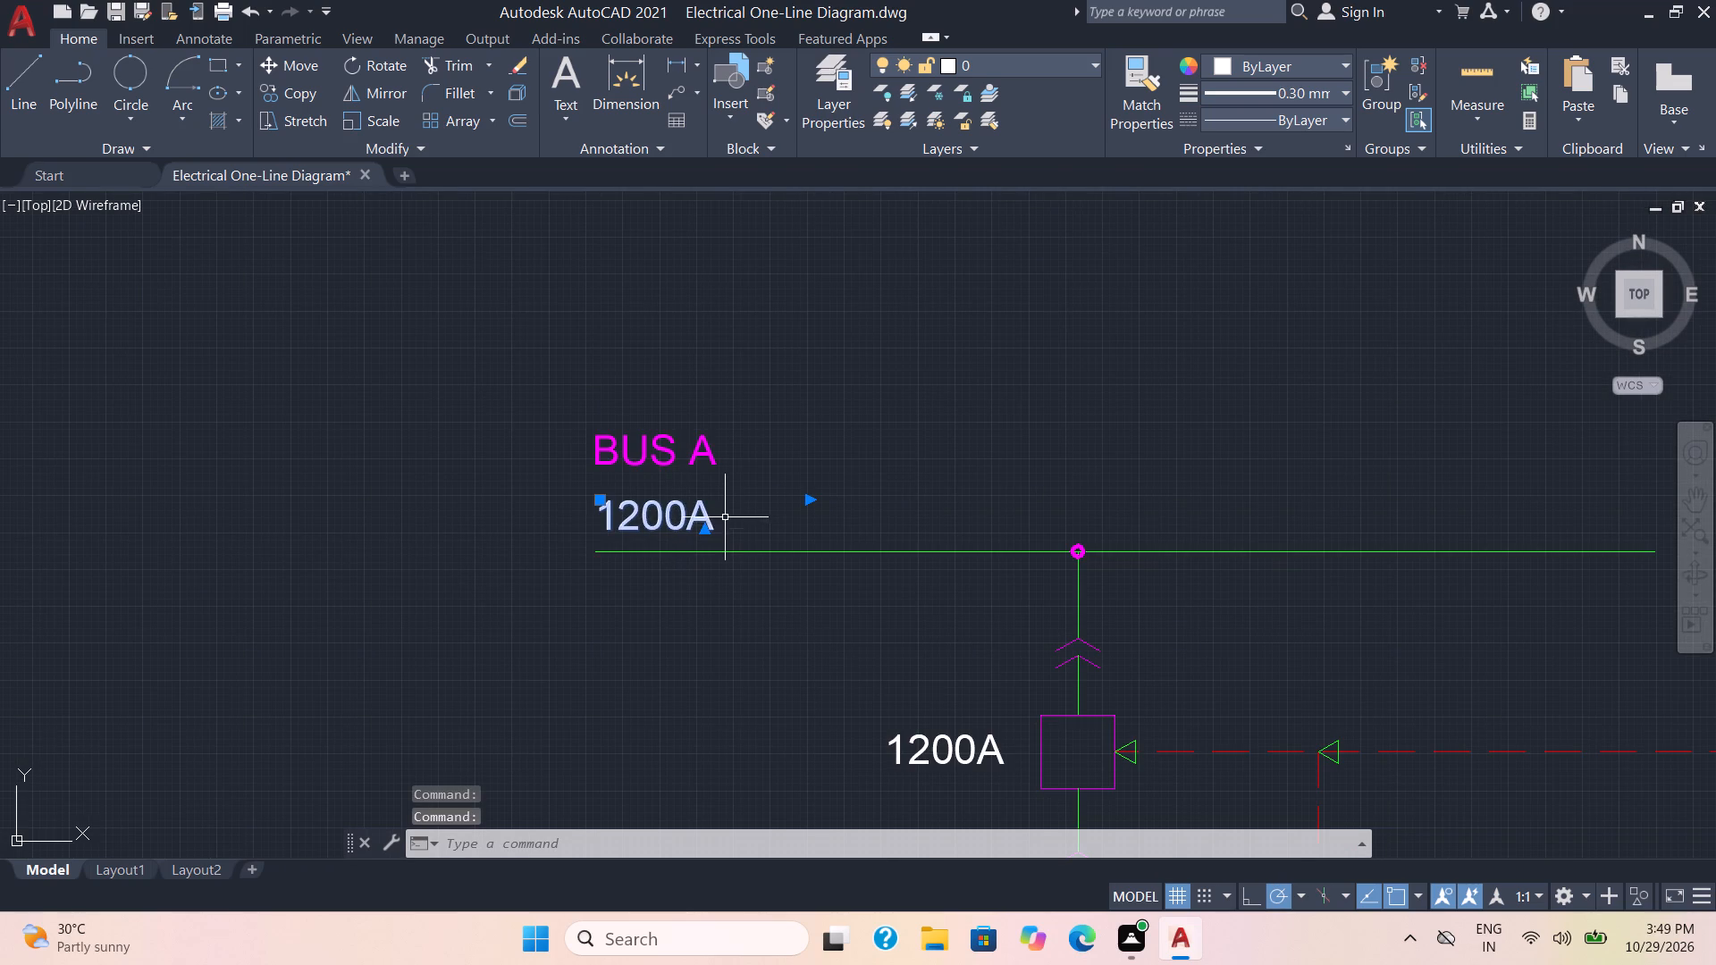
drag(722, 516, 667, 512)
double_click(667, 512)
drag(719, 517, 571, 505)
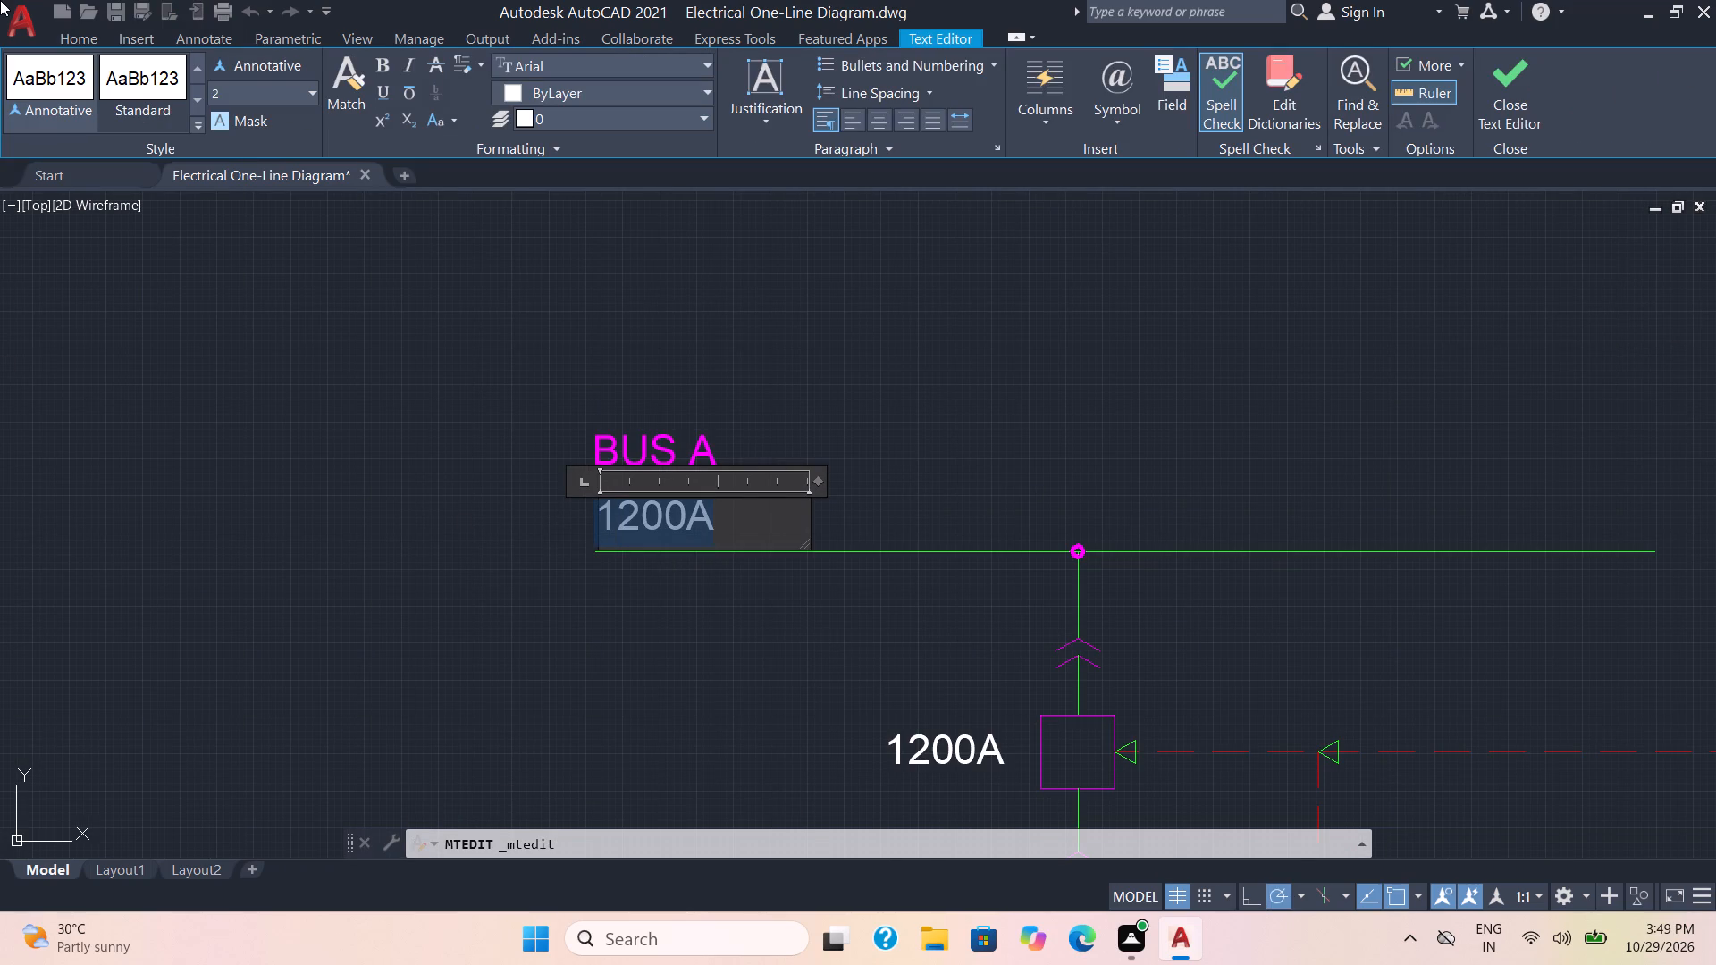
text(4000)
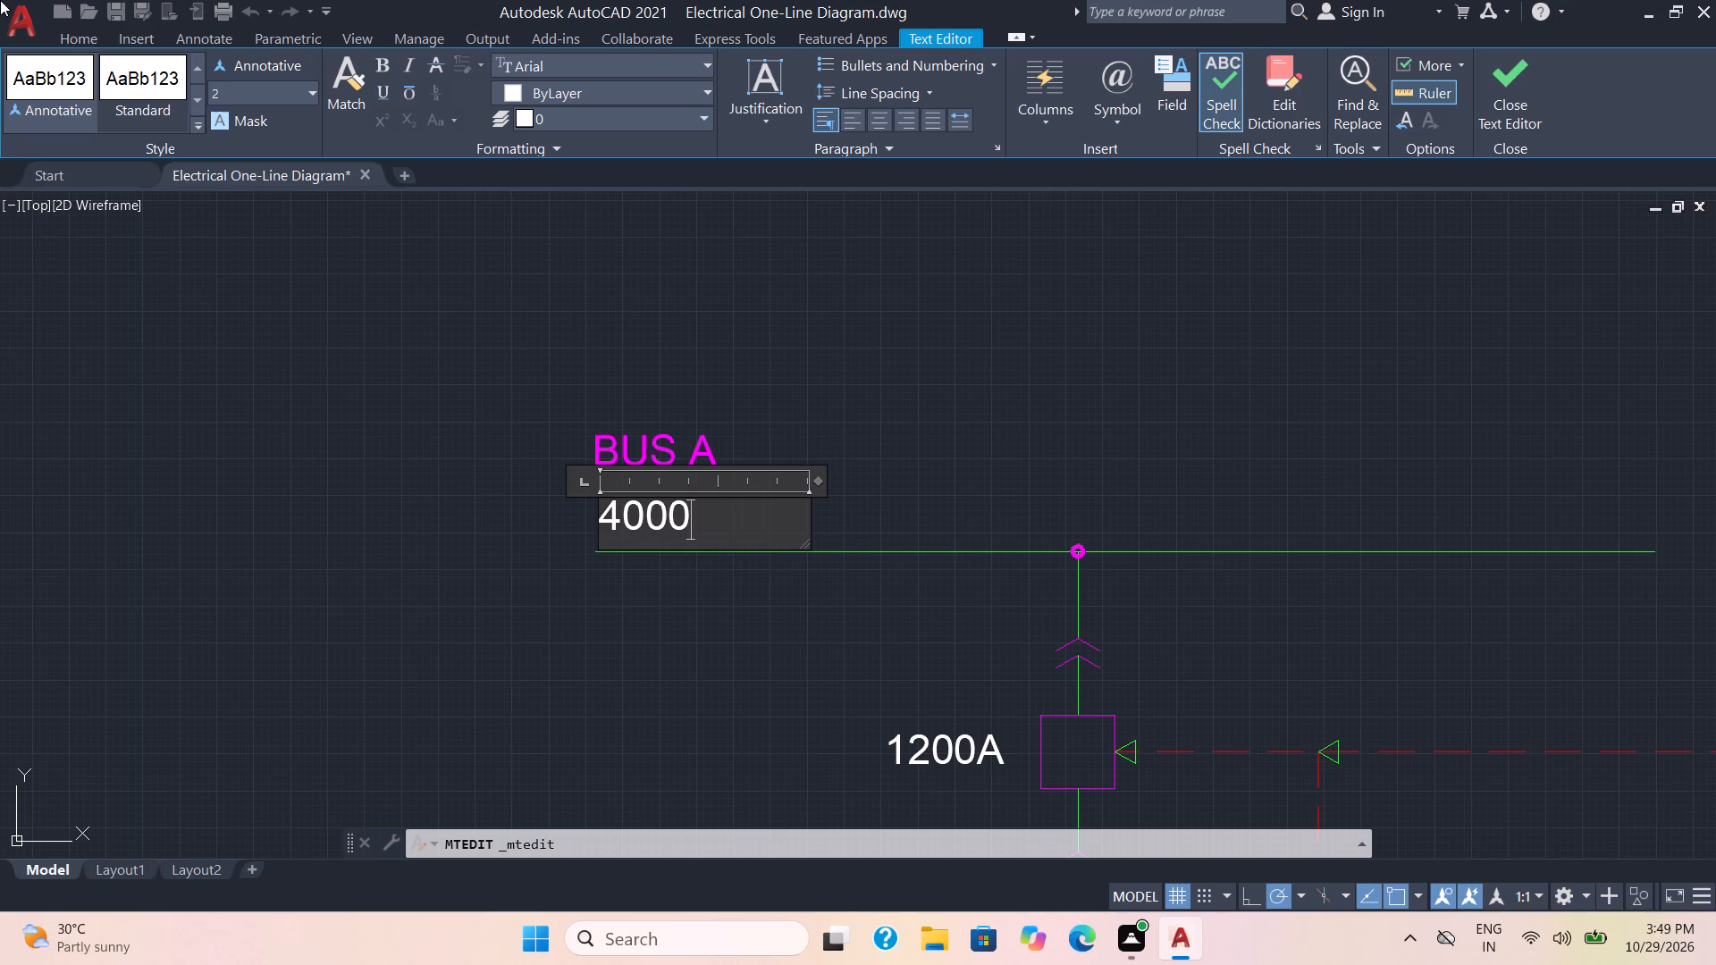
key(a)
key(comma)
text(13.)
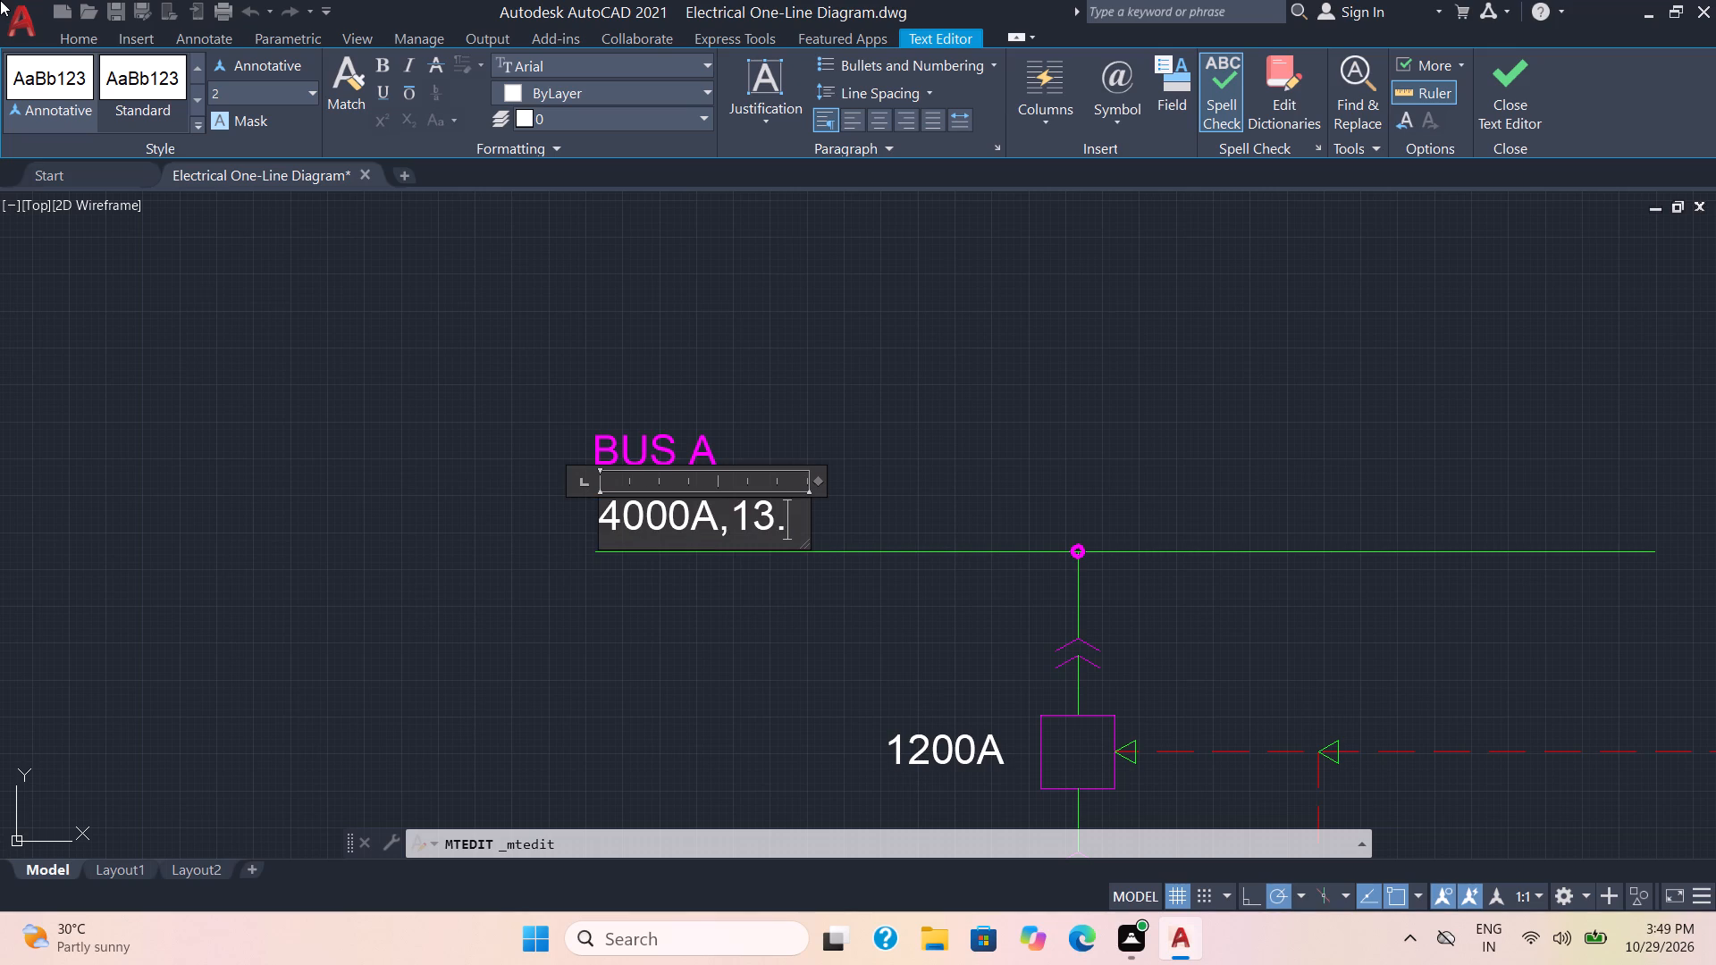
key(8)
text(kV)
key(comma)
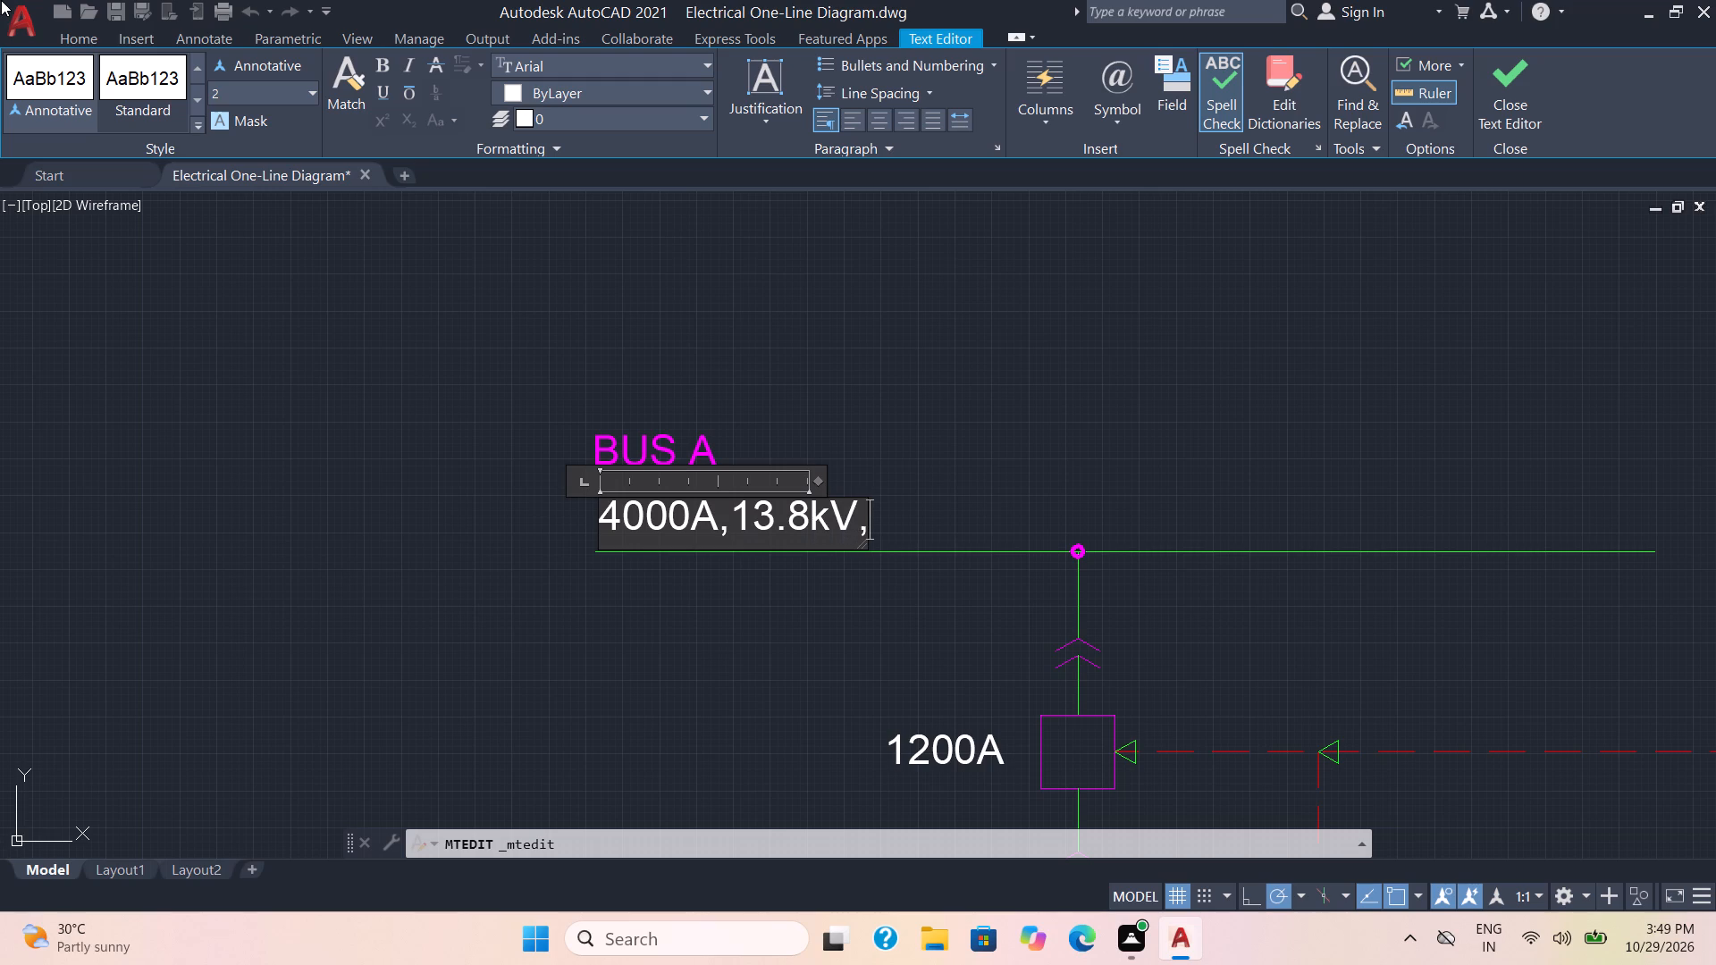
key(3)
key(p)
key(comma)
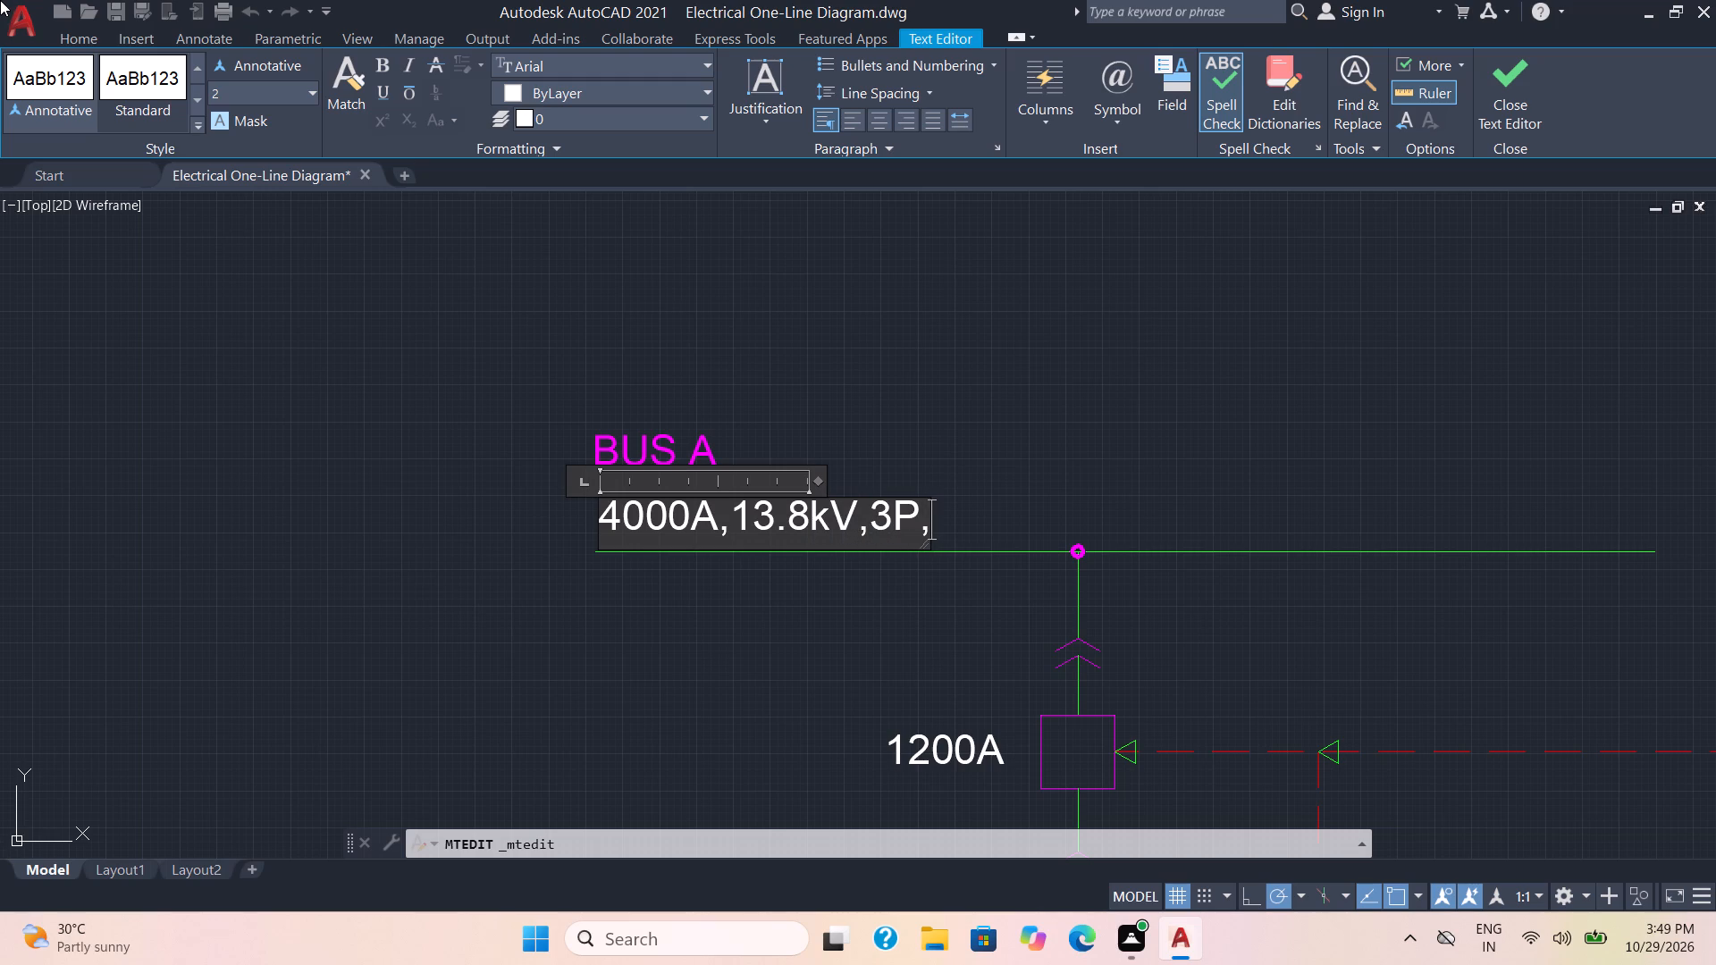
key(4)
key(w)
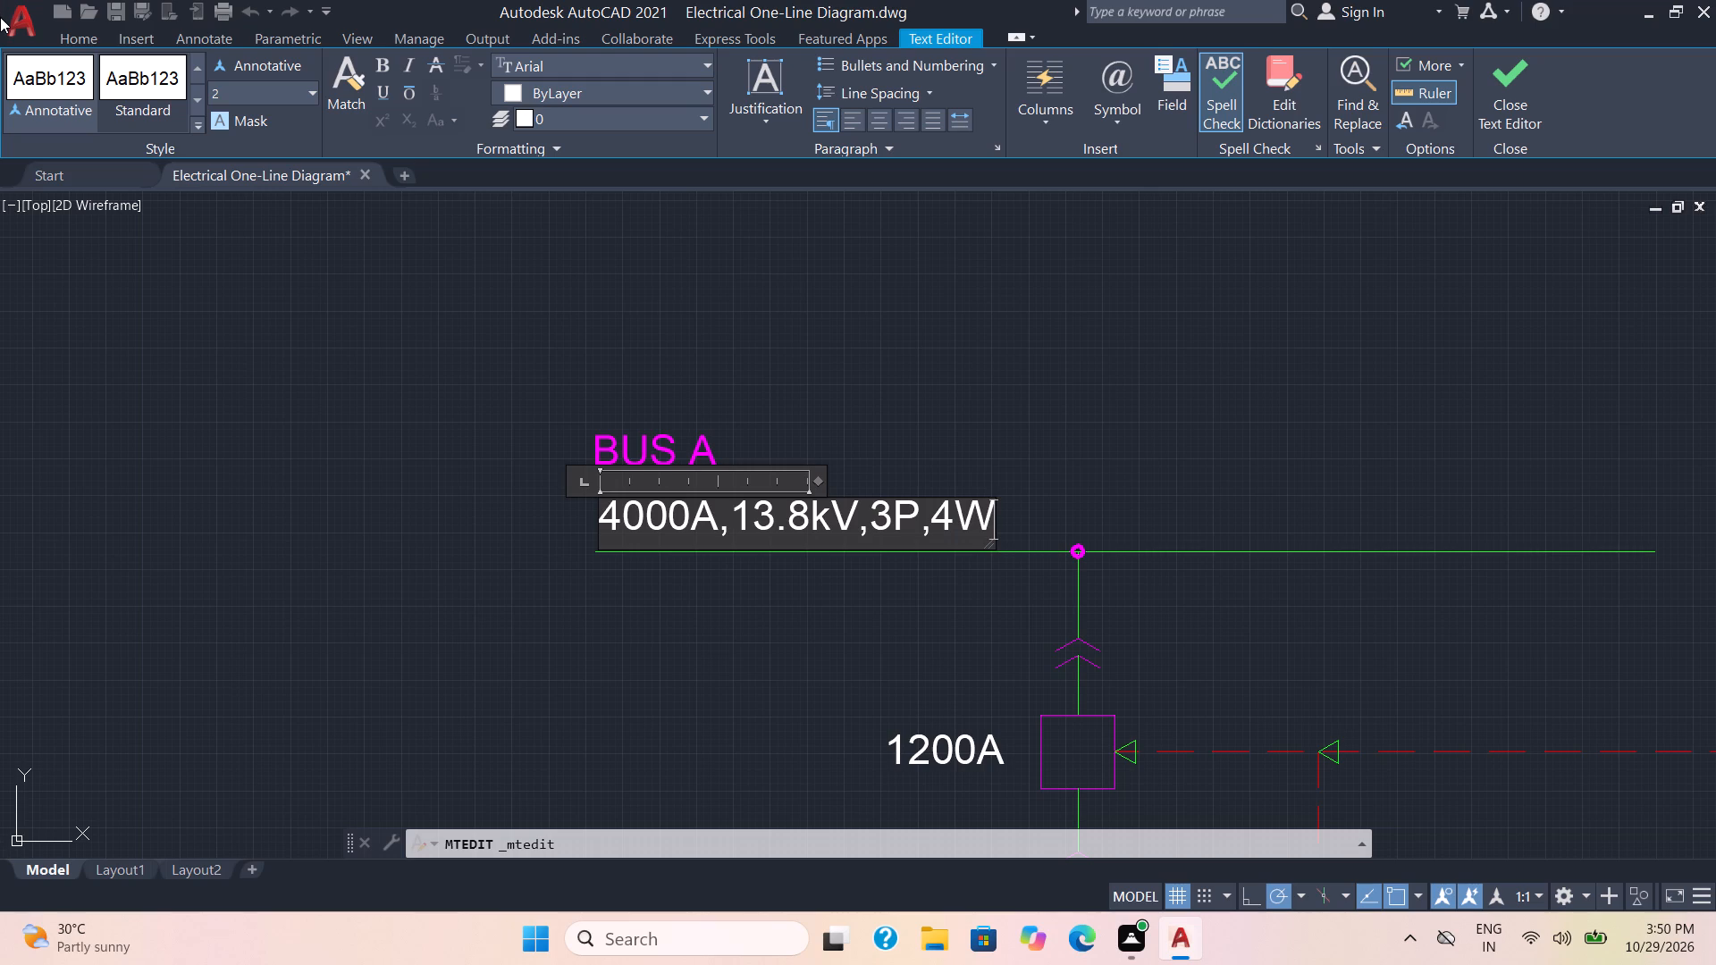
key(comma)
key(3)
key(7)
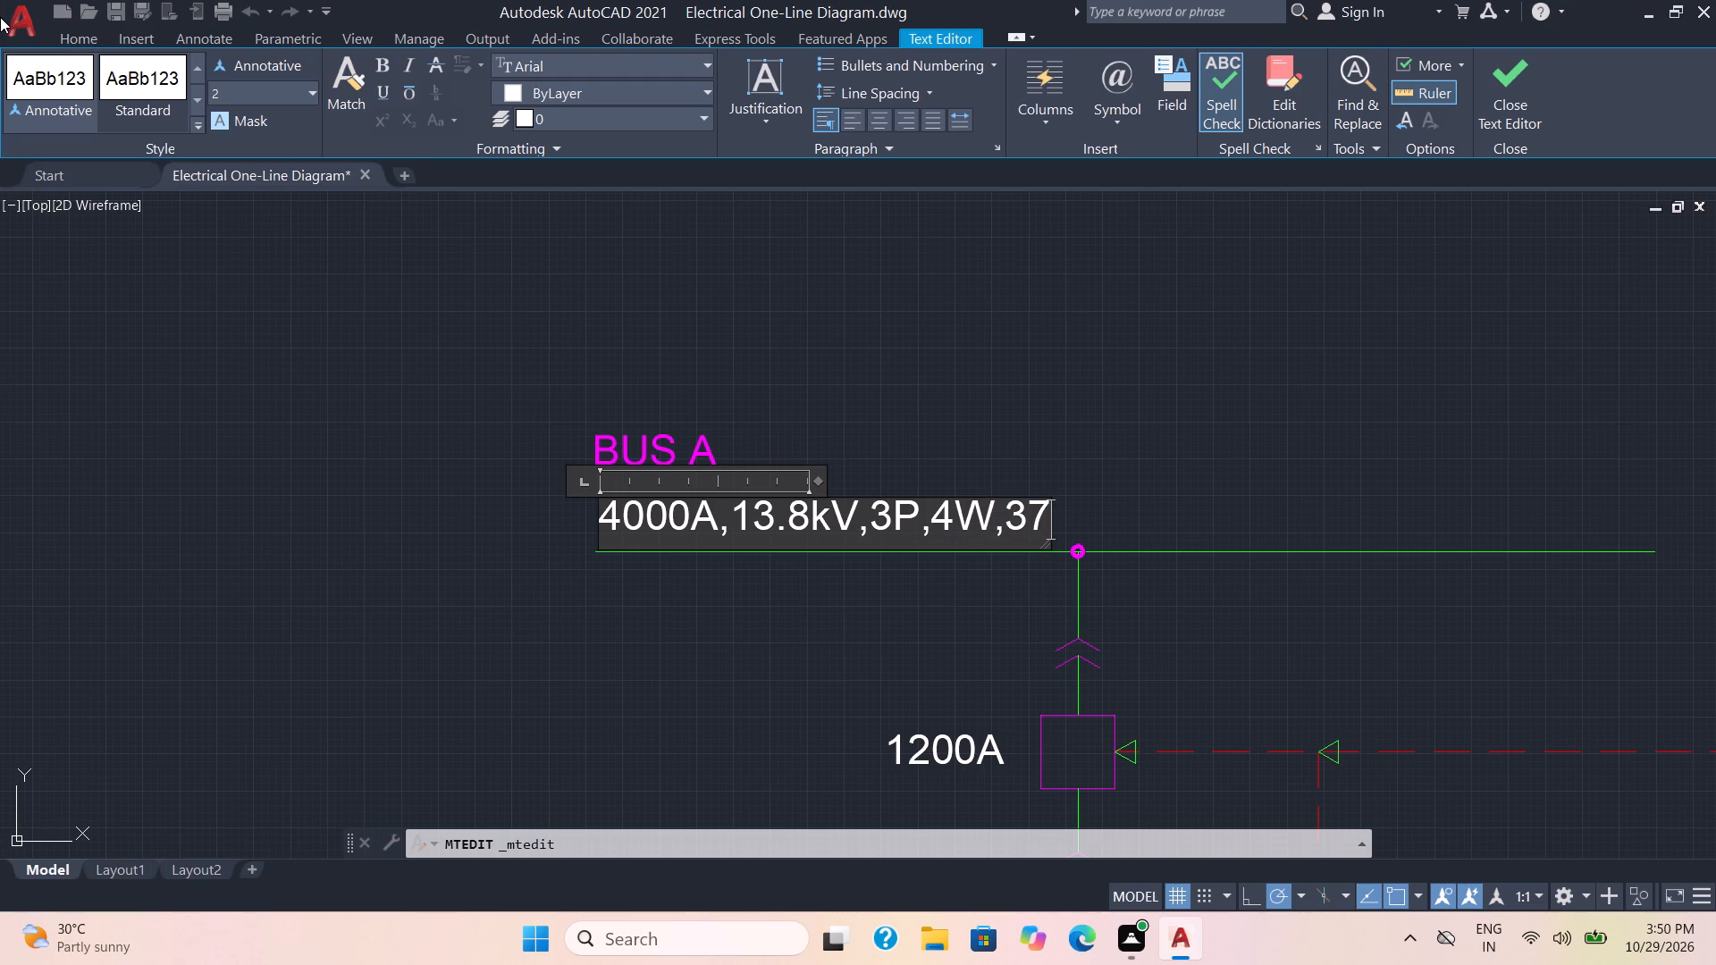
key(shift+k)
key(a)
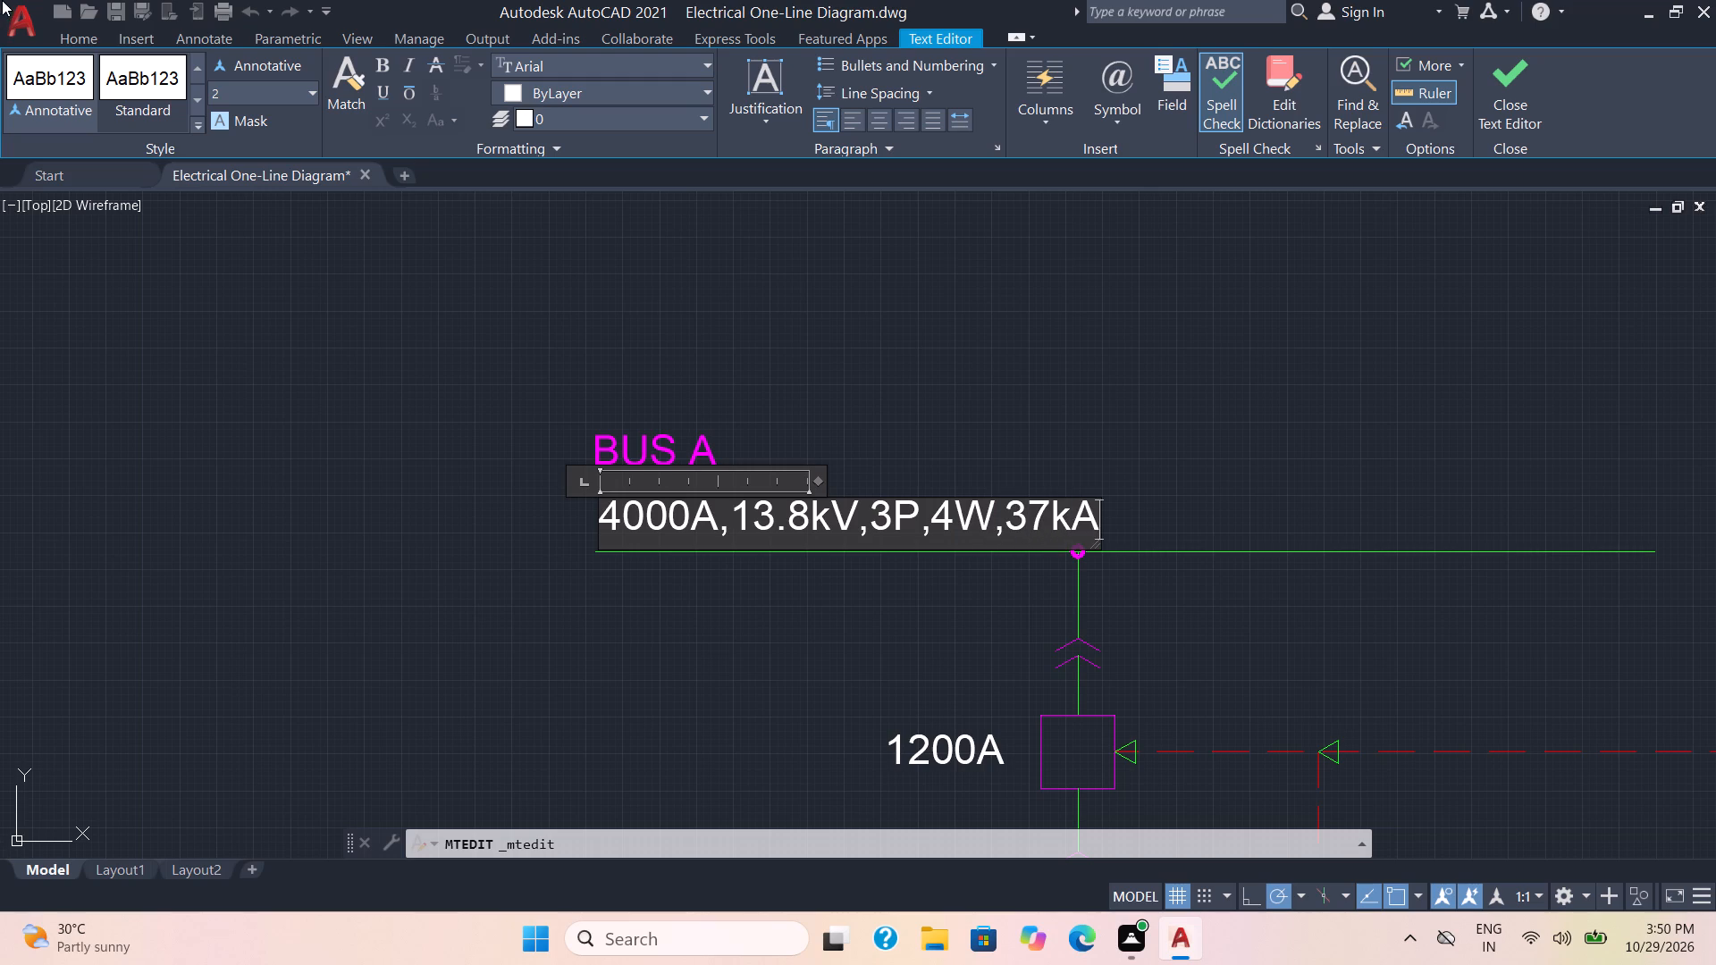
click(930, 303)
Add multiline text 50/51 as a stacked fraction inside the upper blue relay circle on the 600:5 branch.
scroll(1237, 682, down, 2)
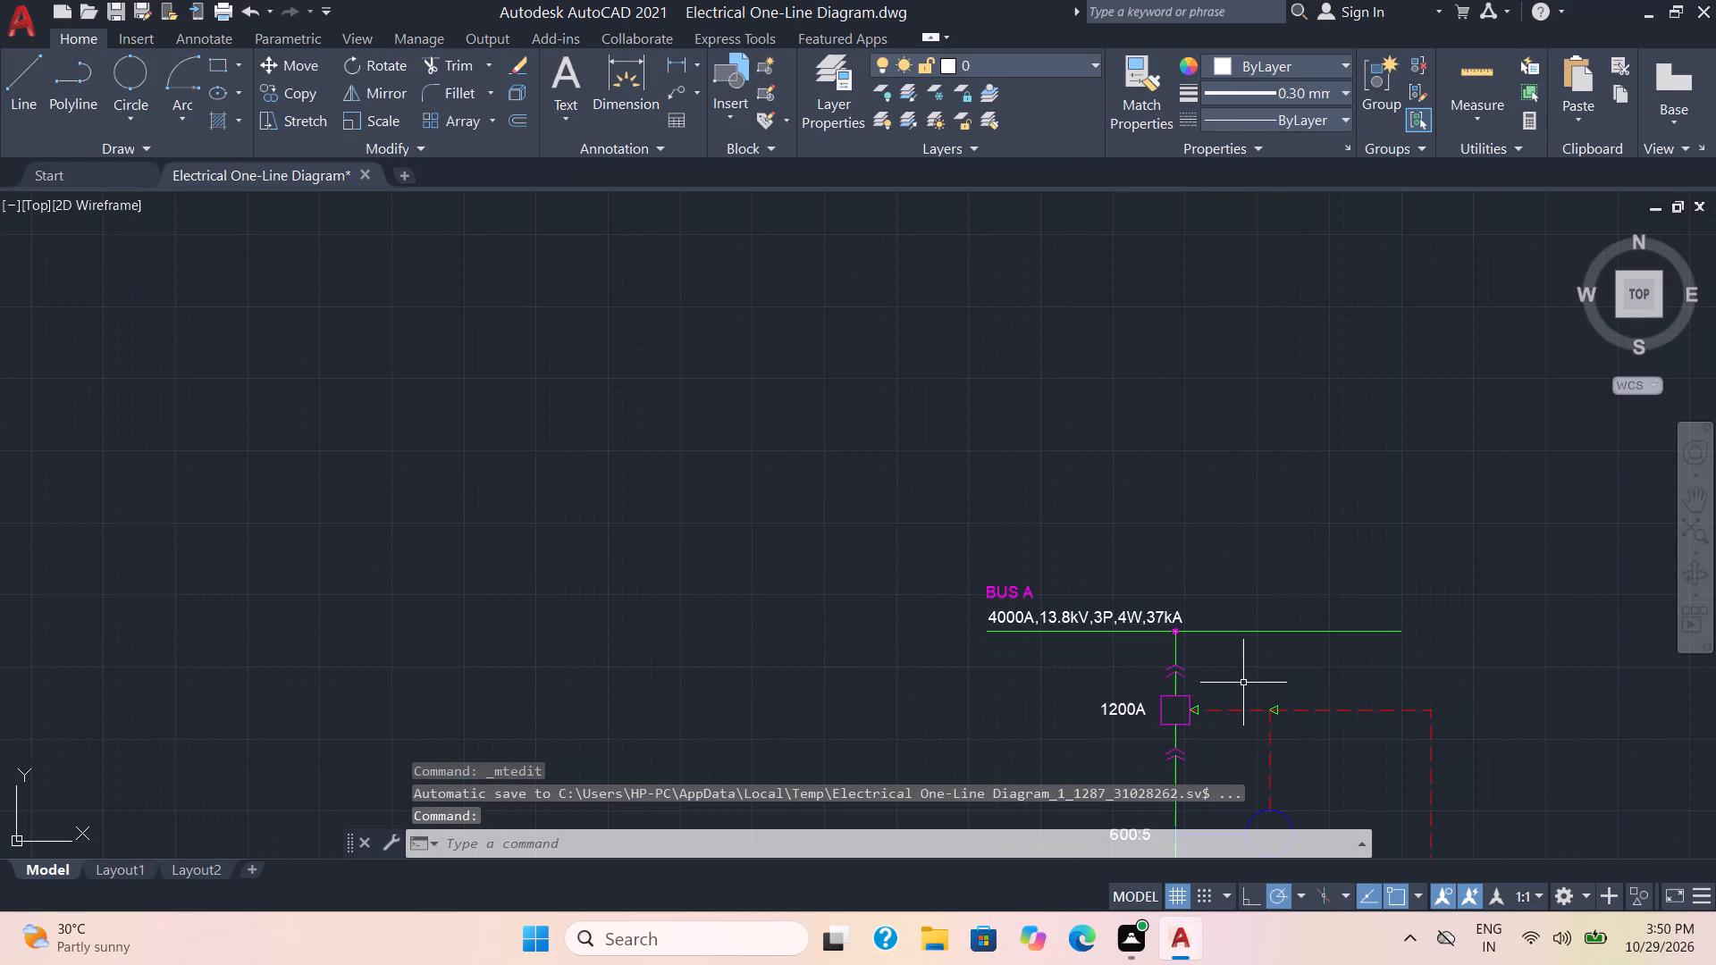
scroll(1333, 763, up, 1)
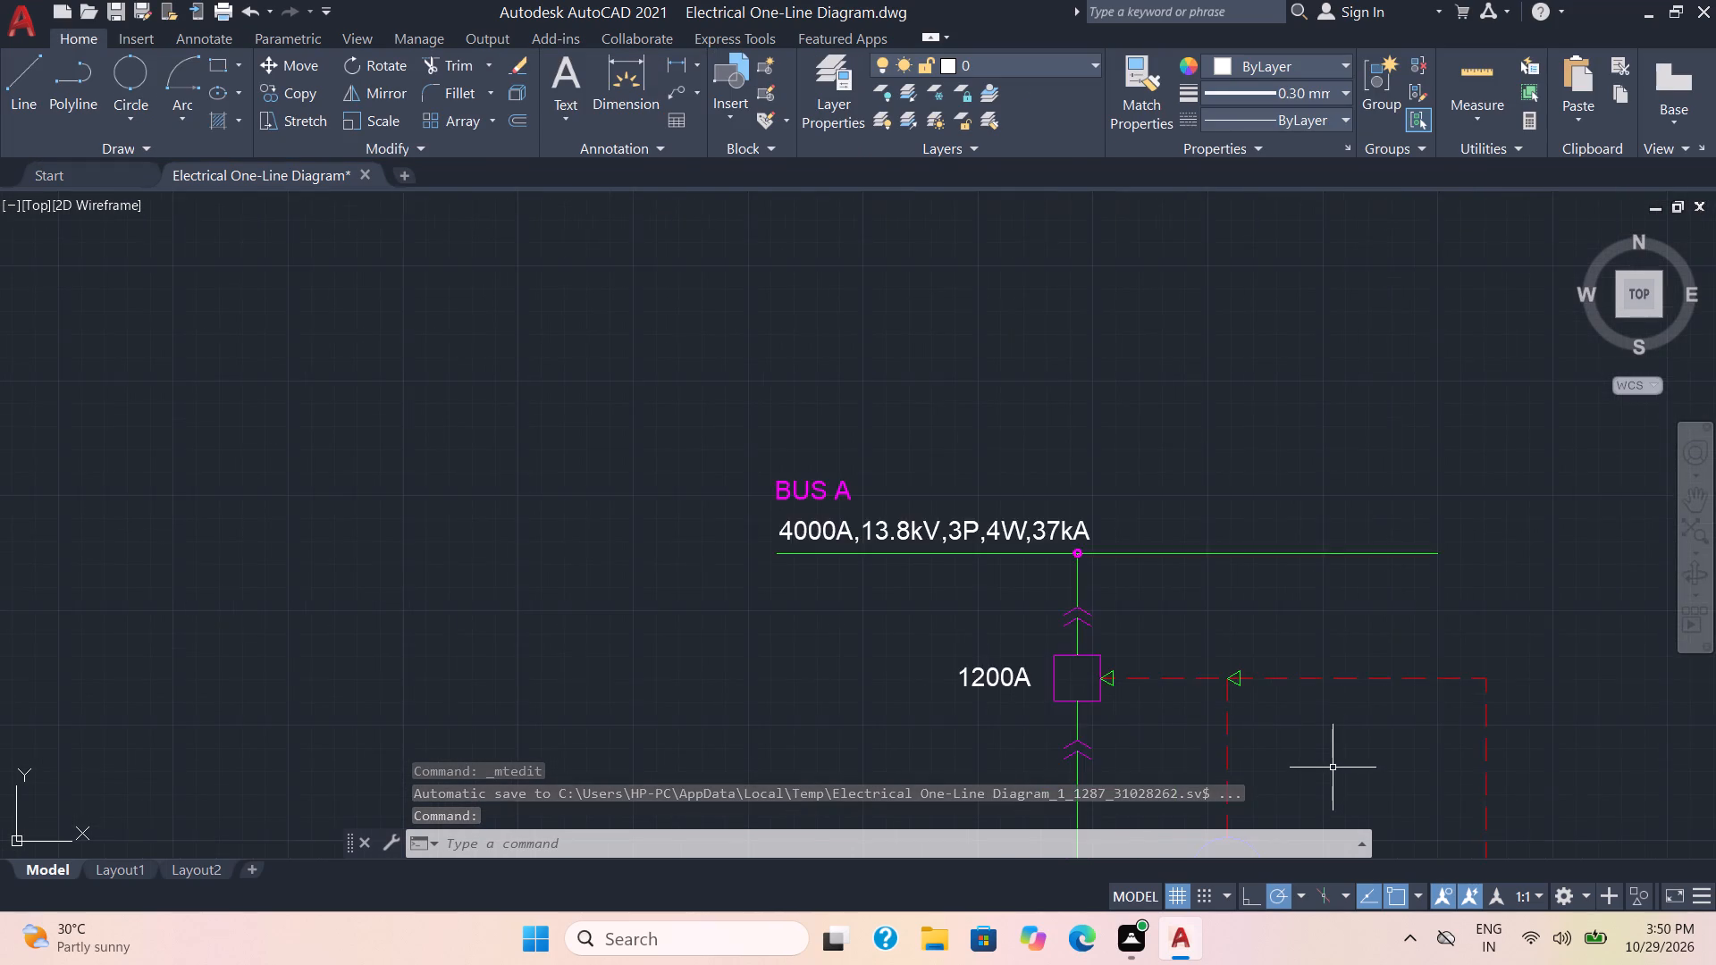
scroll(1333, 768, down, 2)
middle_drag(1343, 778, 1013, 335)
scroll(1007, 396, up, 1)
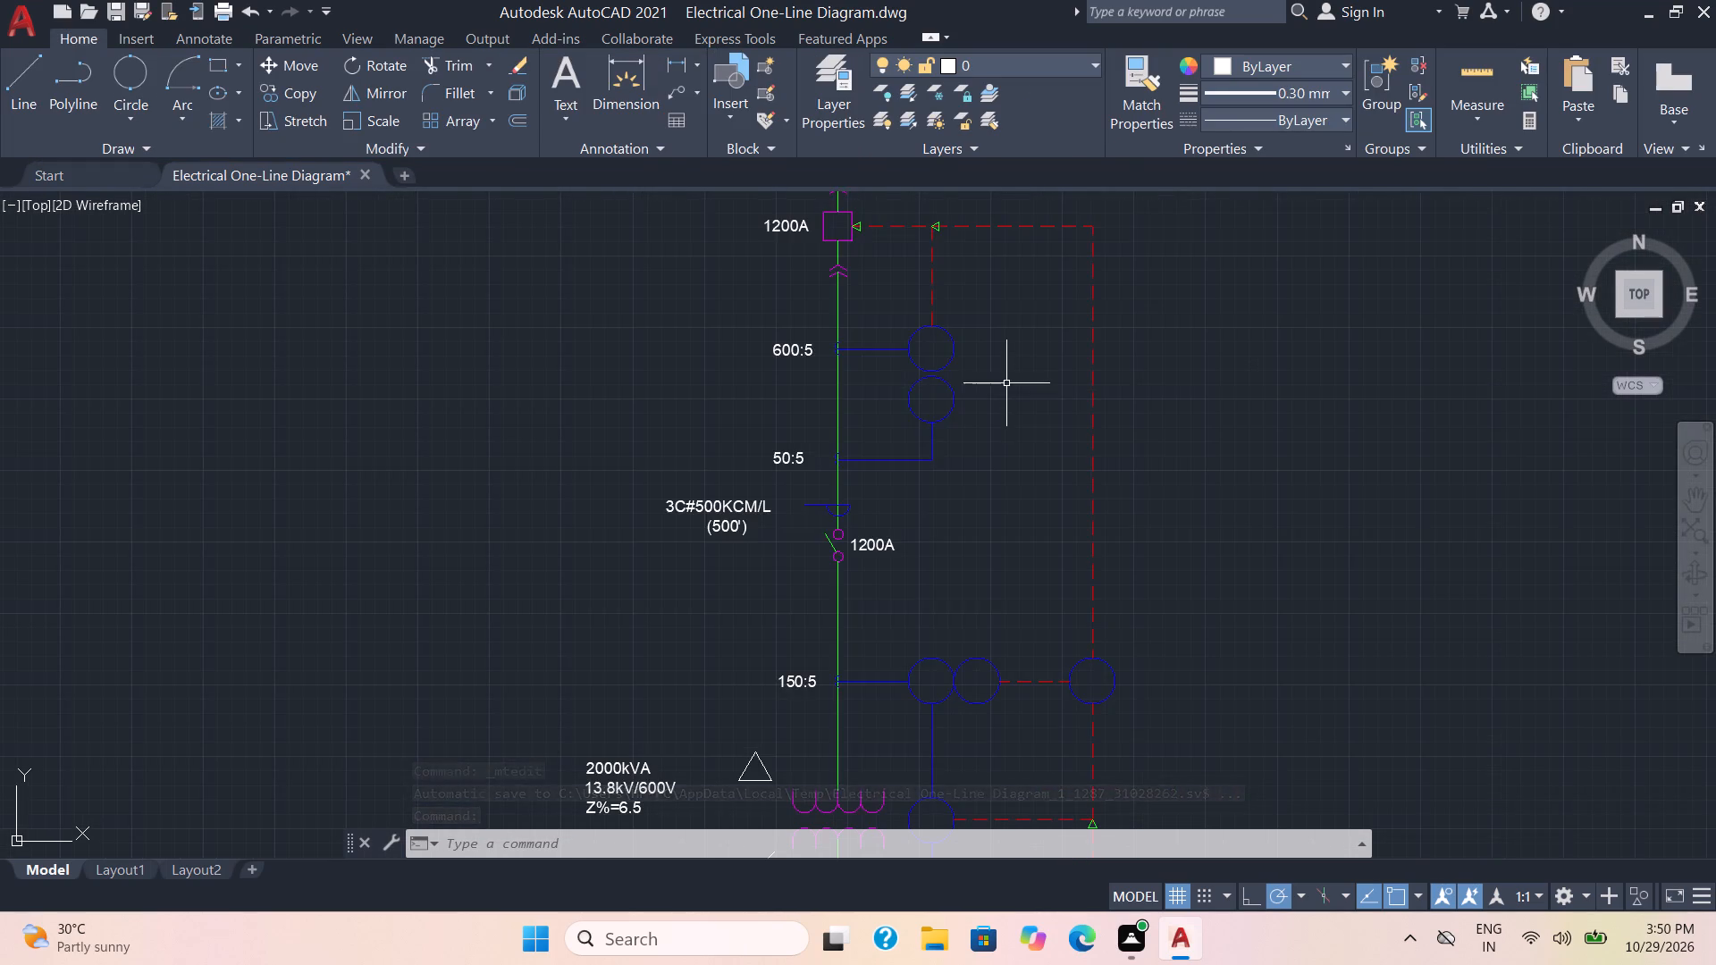
scroll(1006, 383, up, 2)
middle_drag(1006, 388, 1048, 480)
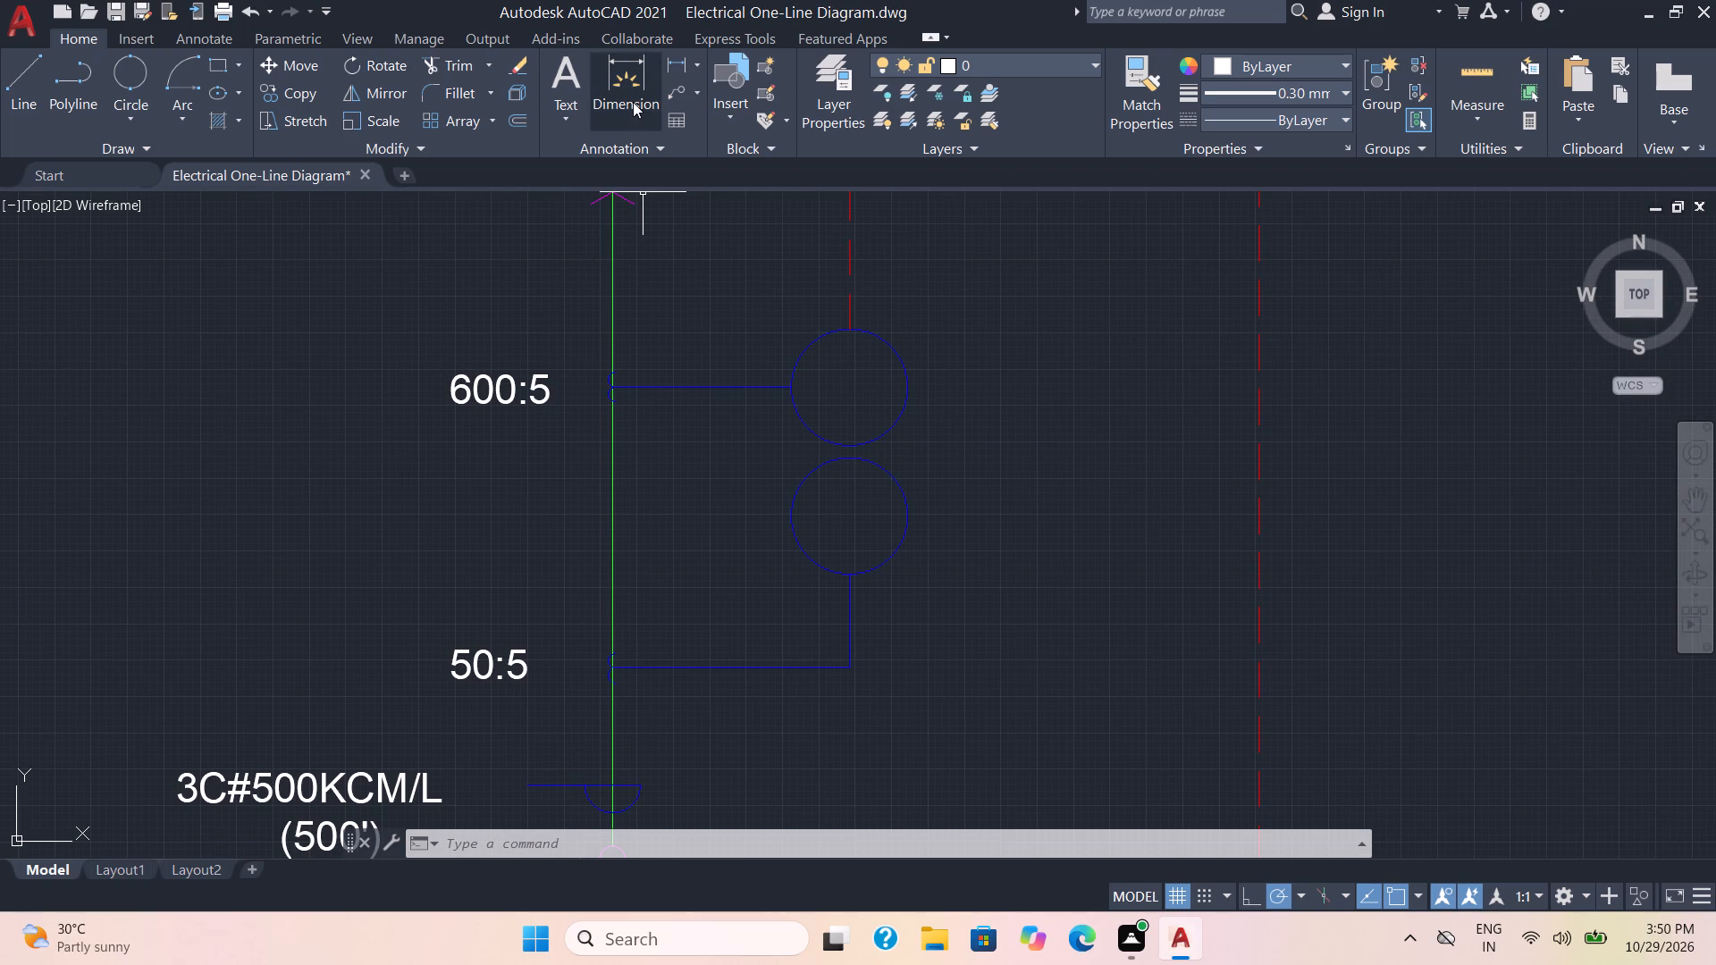
click(572, 80)
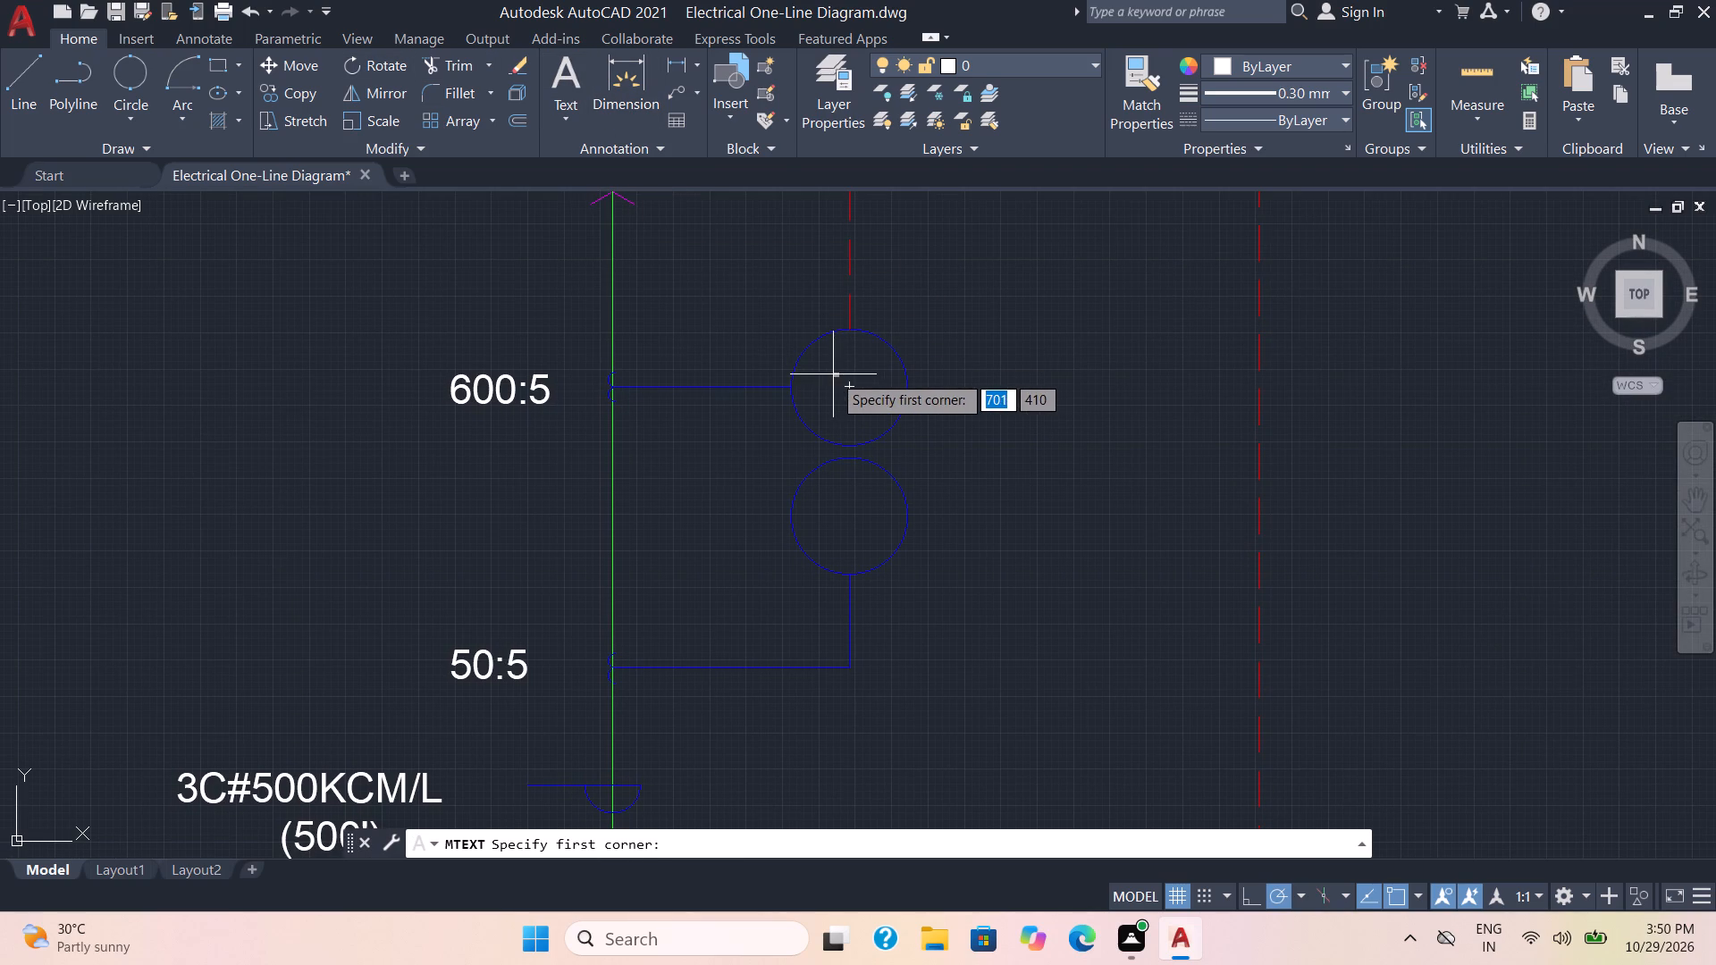
click(828, 367)
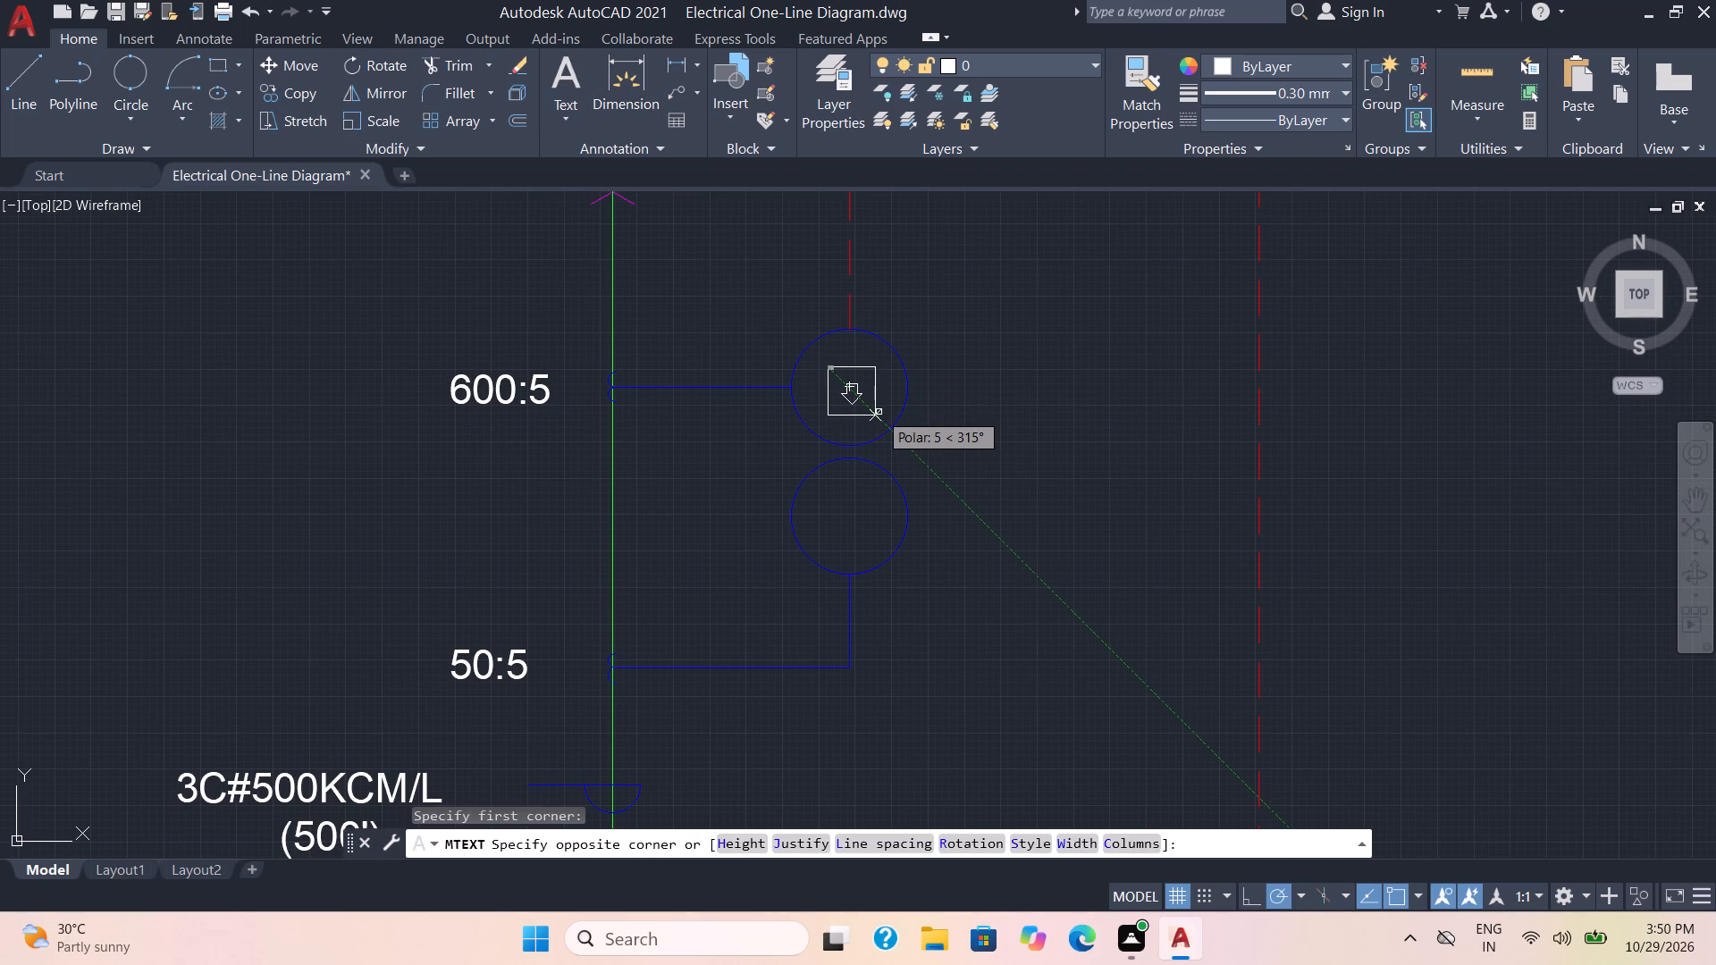
click(879, 412)
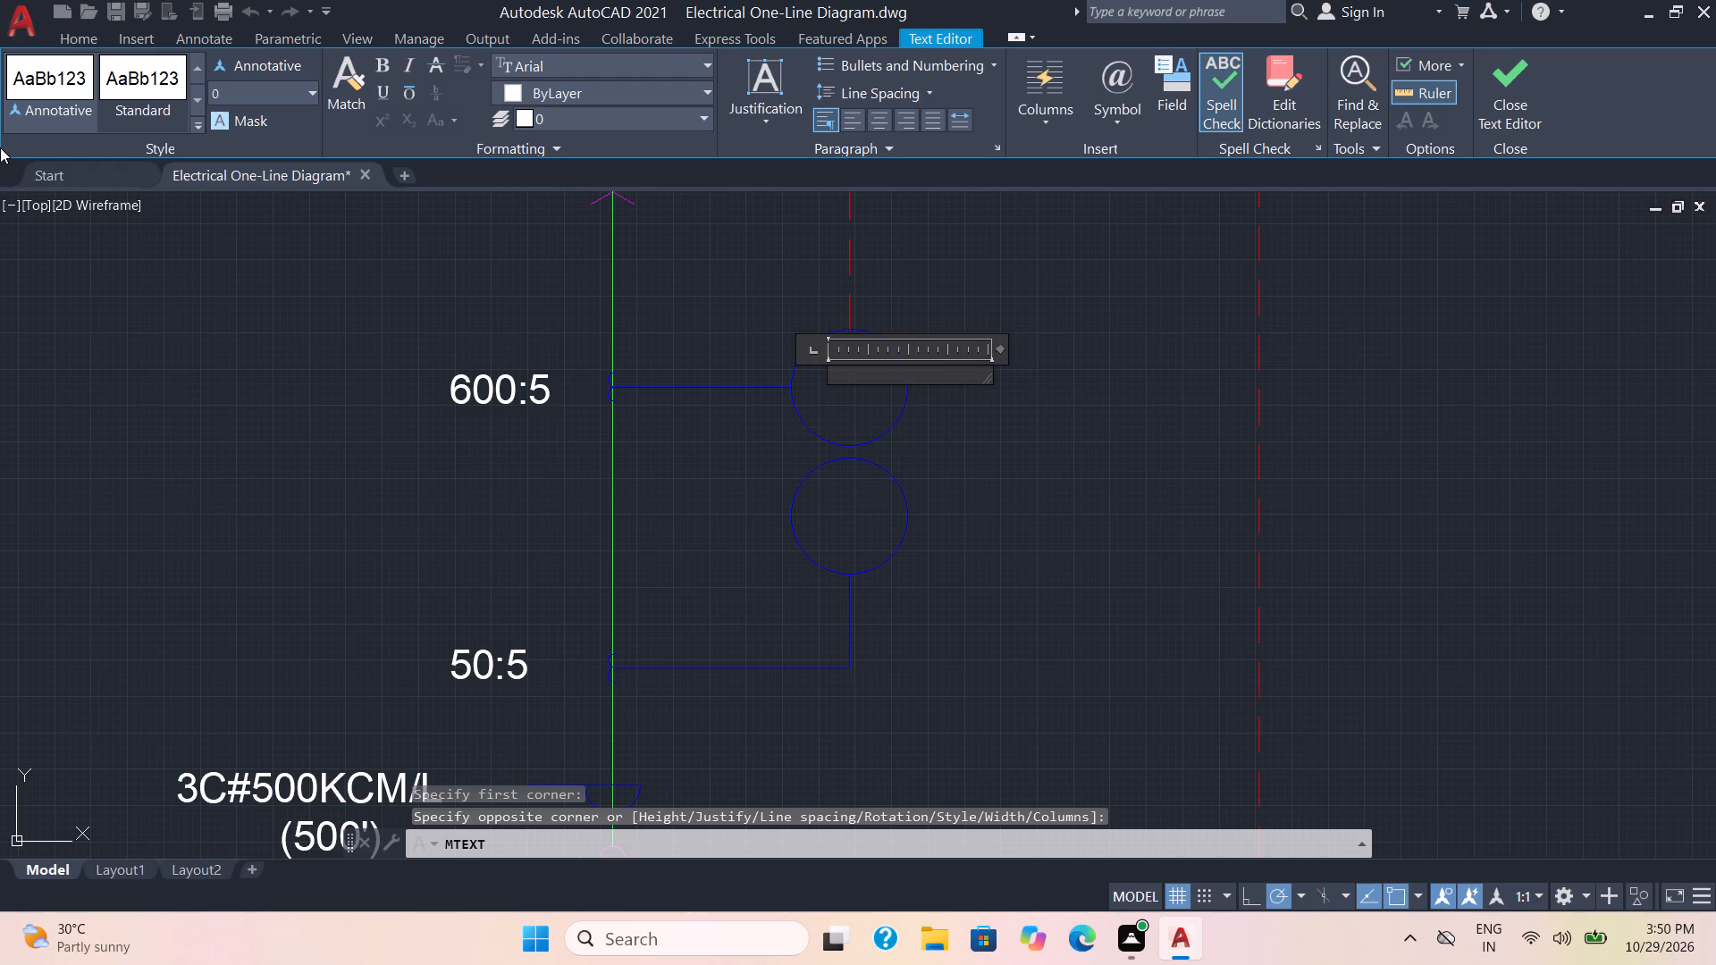
text(50)
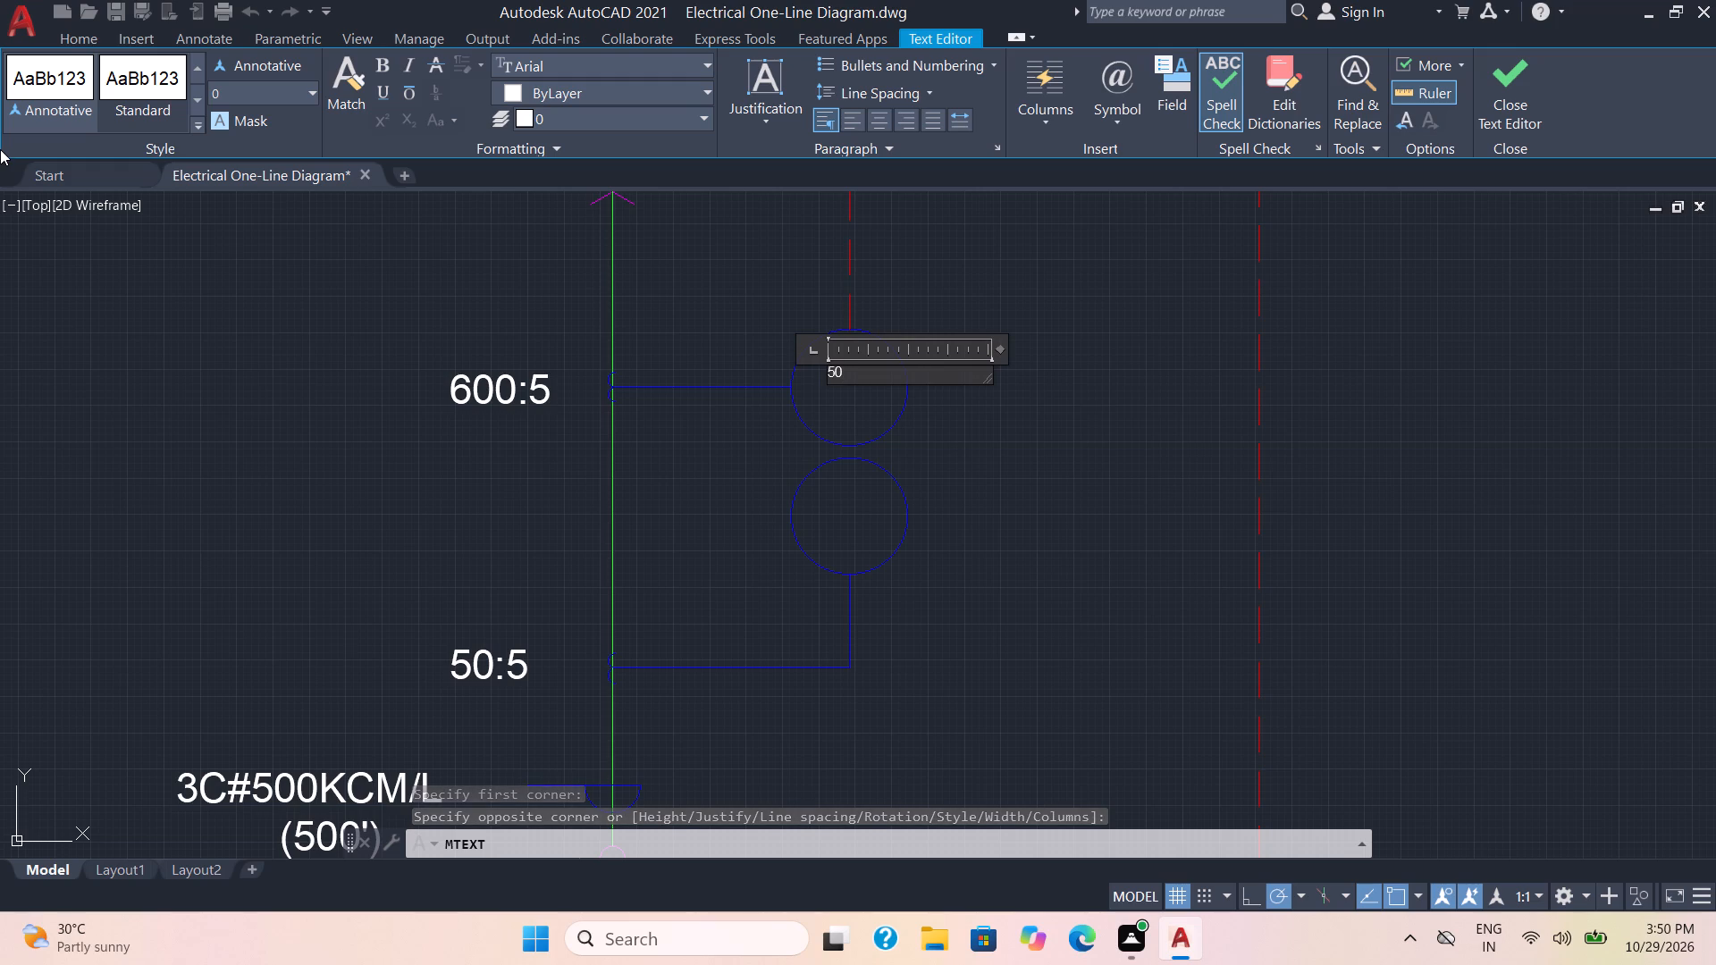
key(slash)
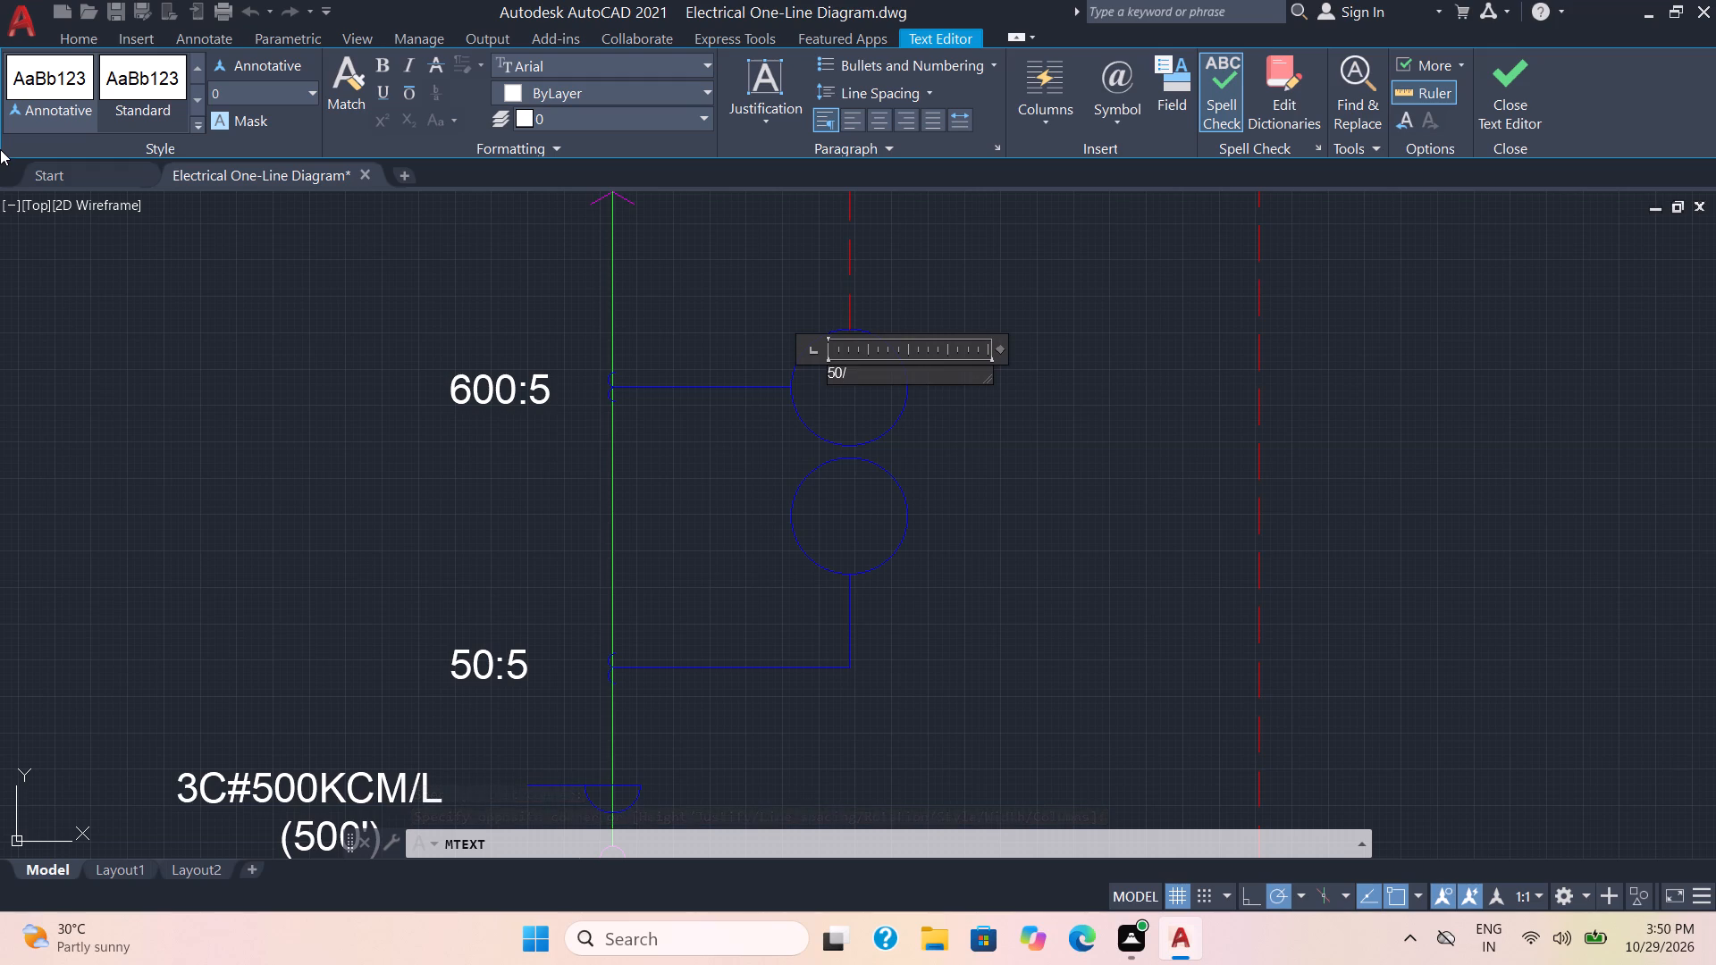
text(51)
key(Return)
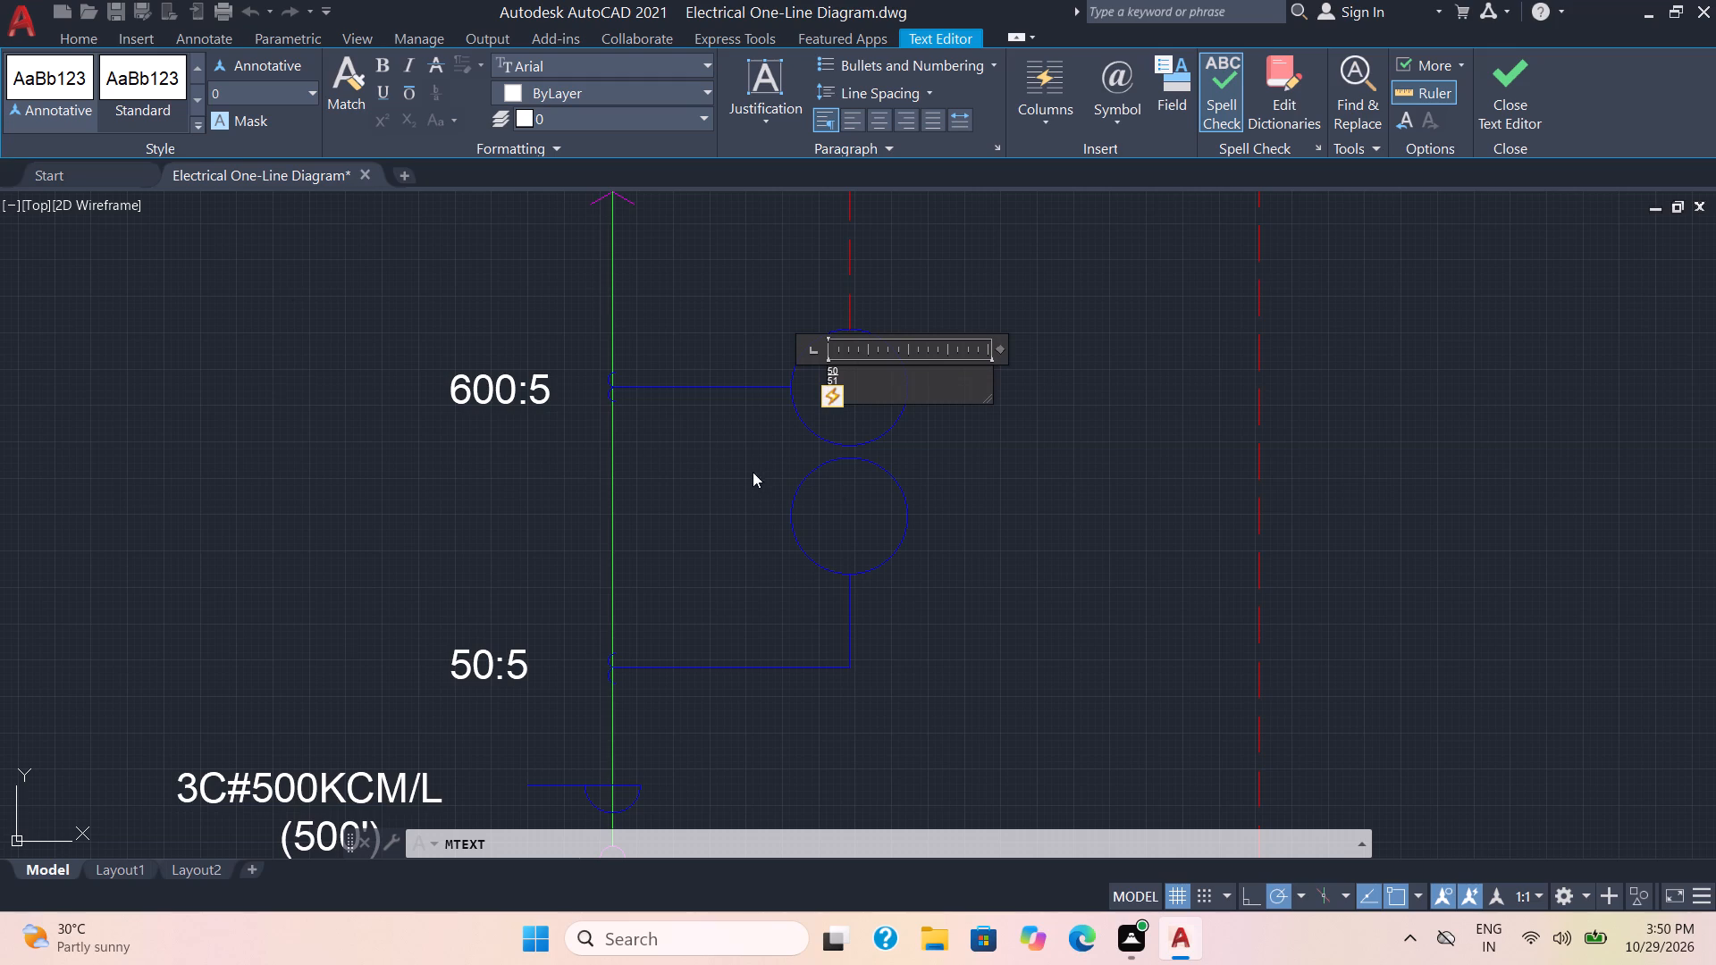
click(1078, 550)
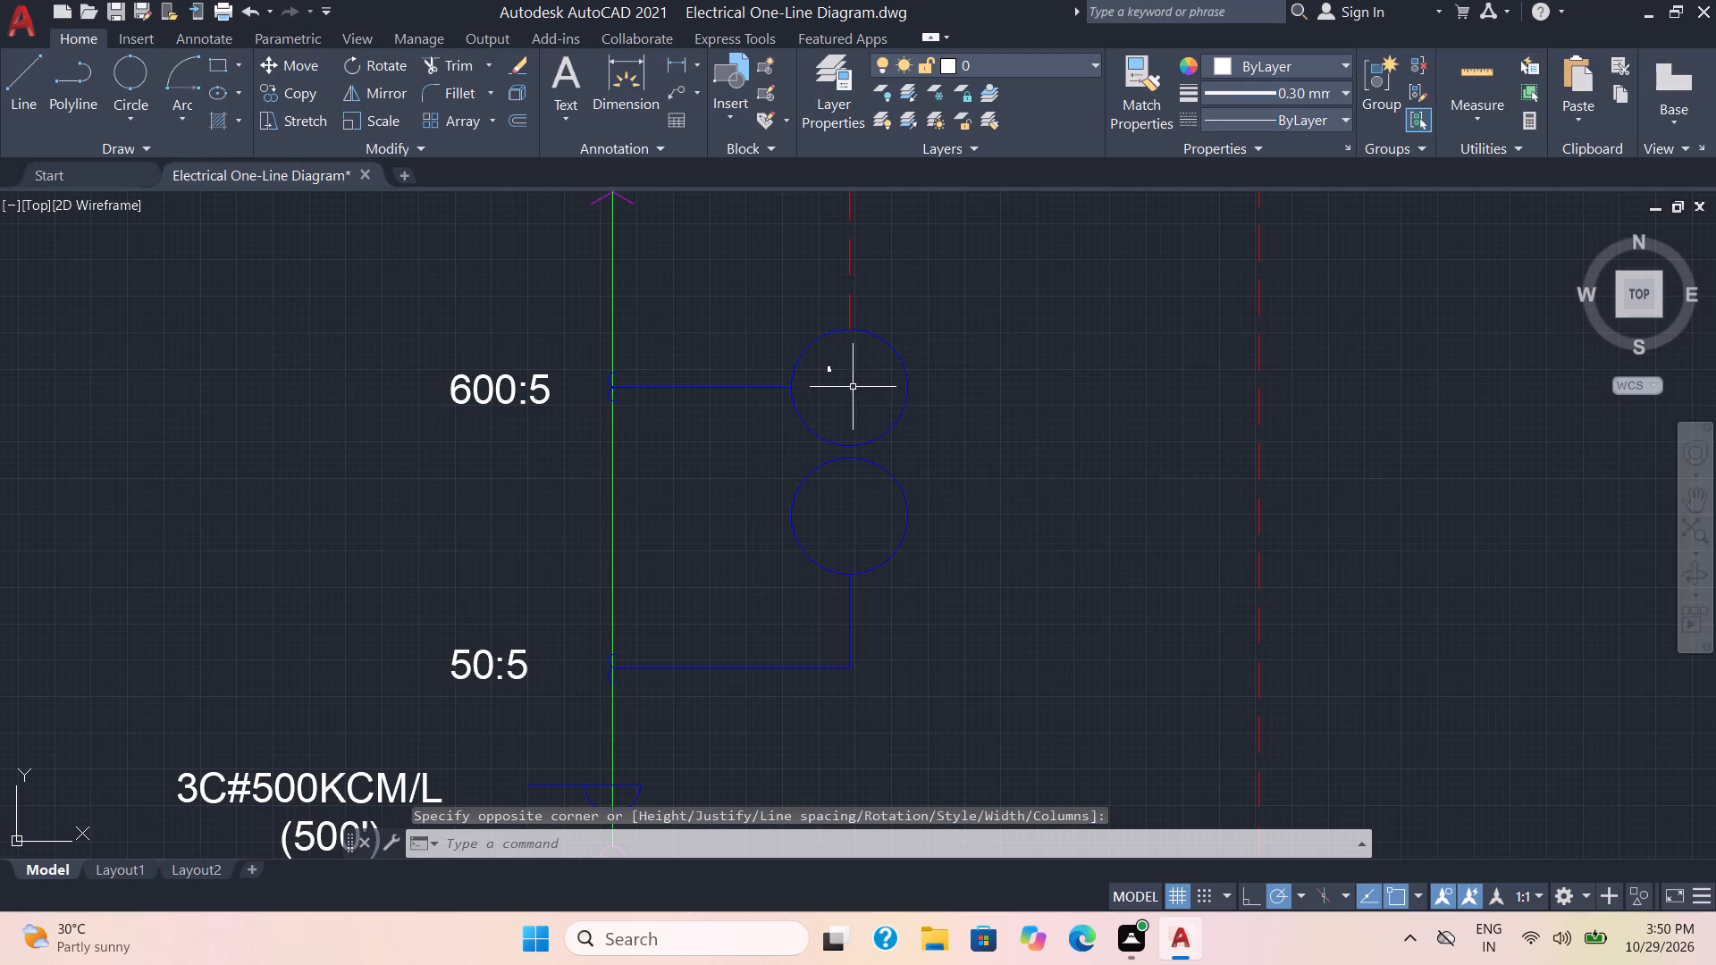
Set the text height of the stacked 50/51 label in the upper blue relay circle to 2.
click(852, 387)
click(827, 357)
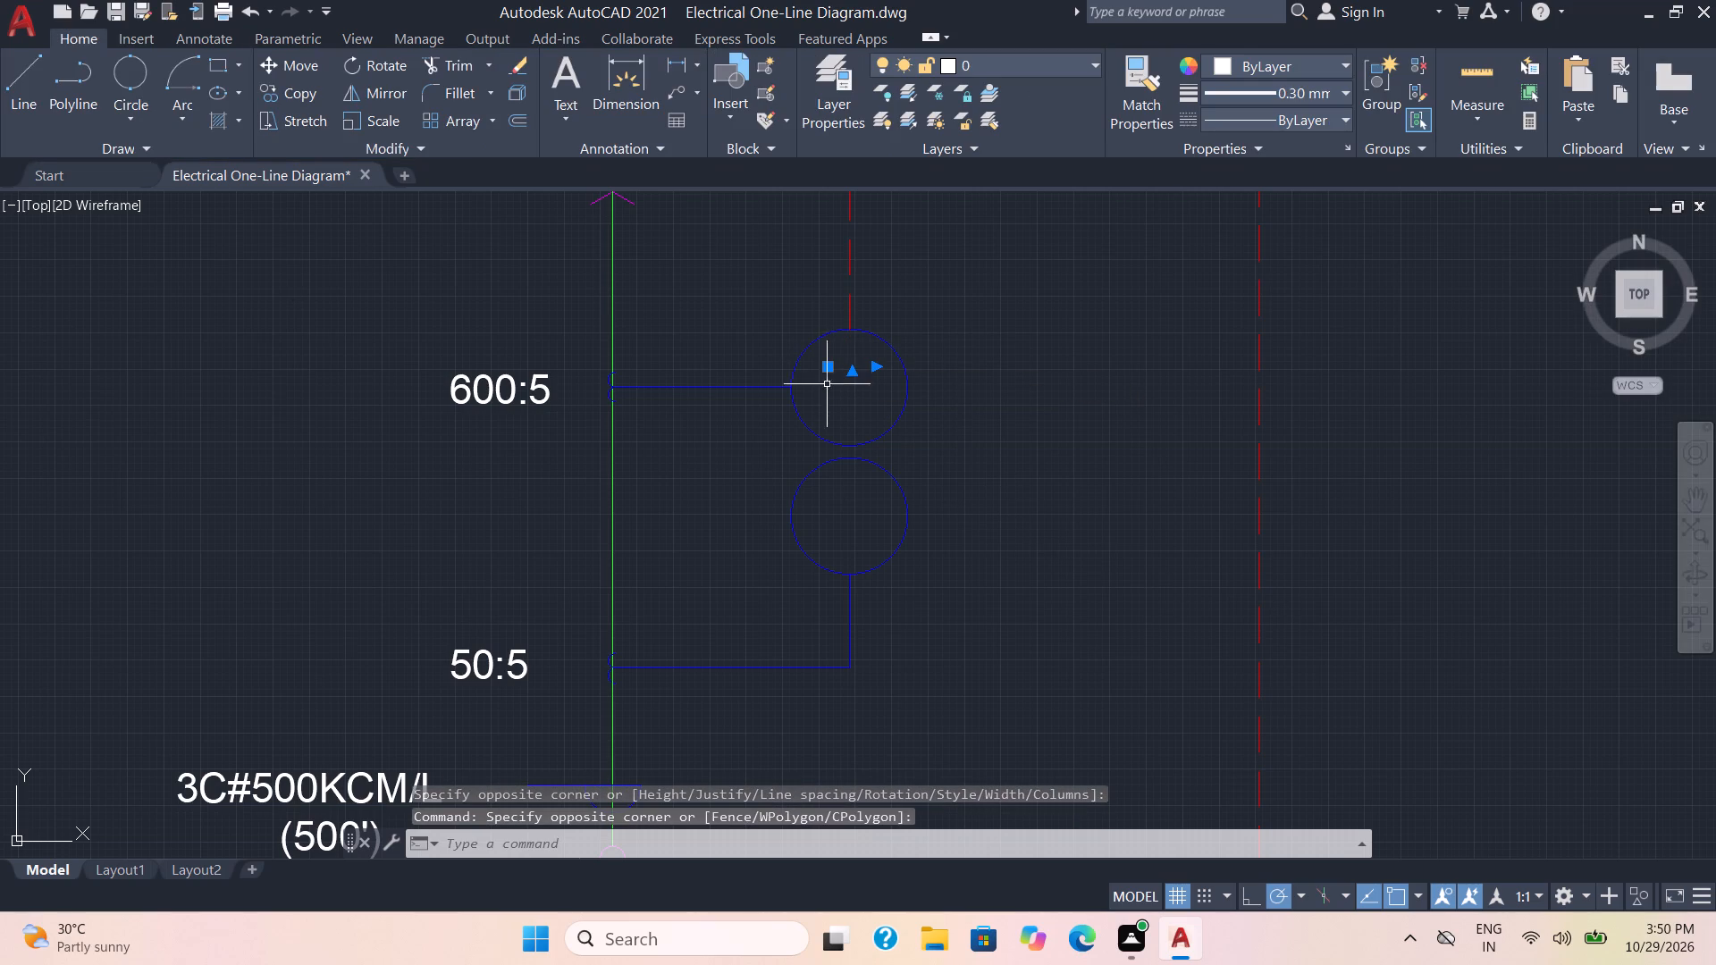
key(ctrl+1)
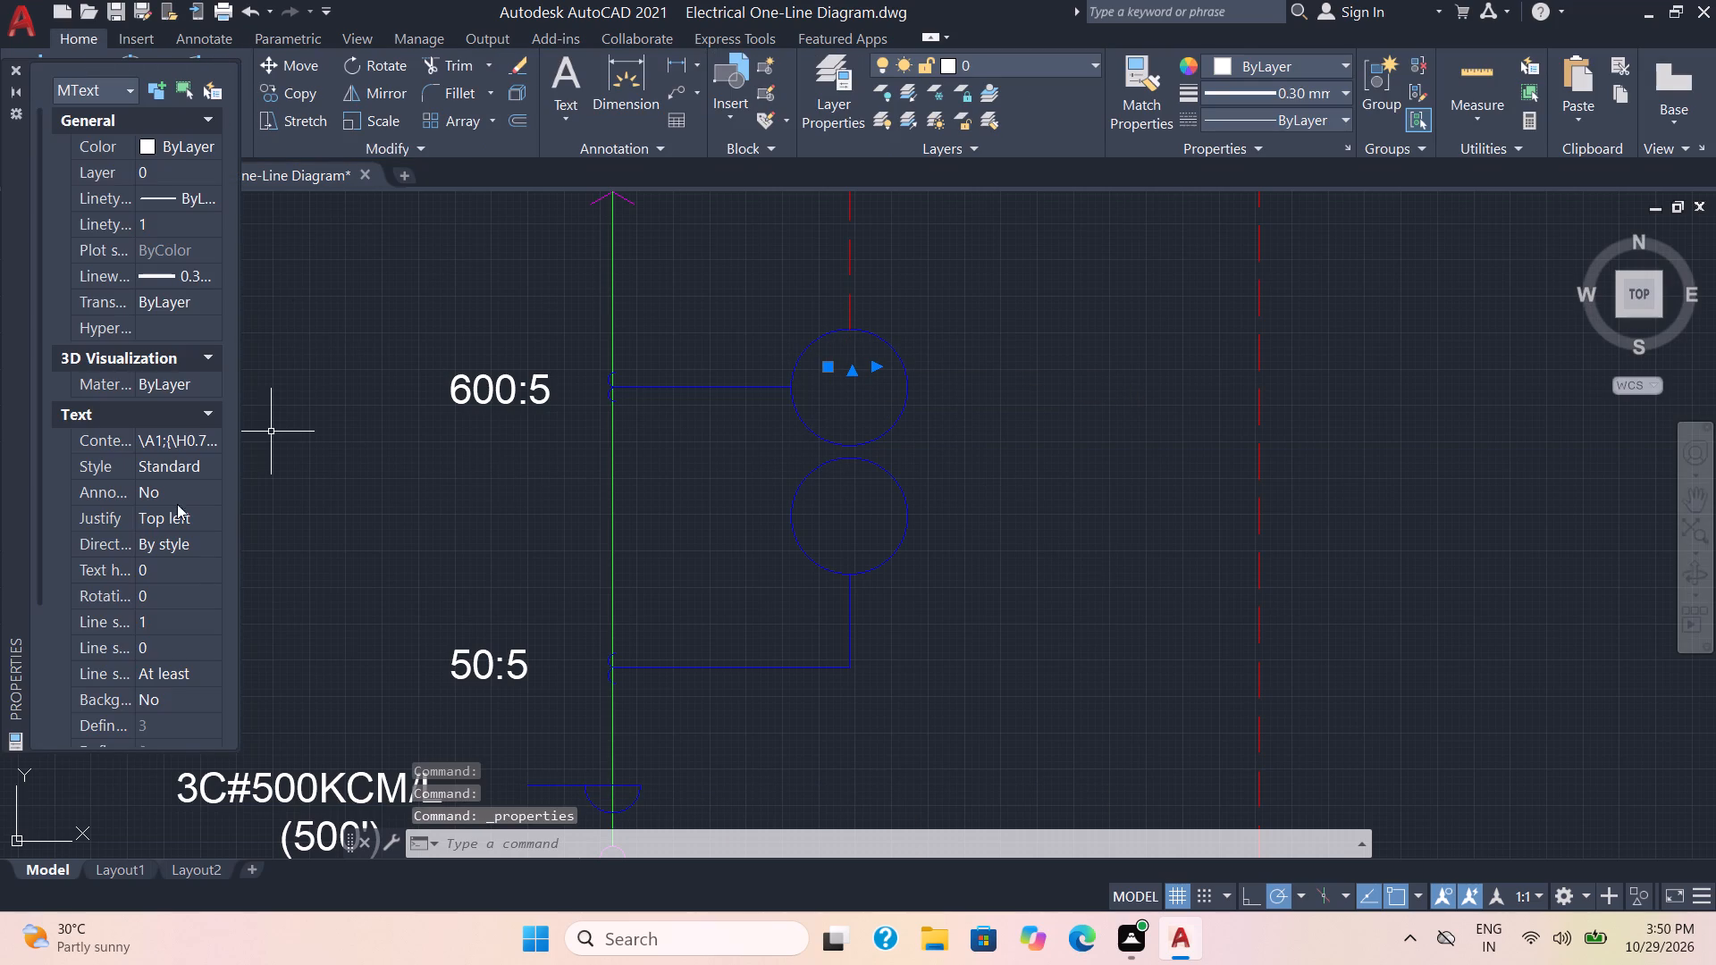
double_click(175, 572)
drag(158, 570, 123, 574)
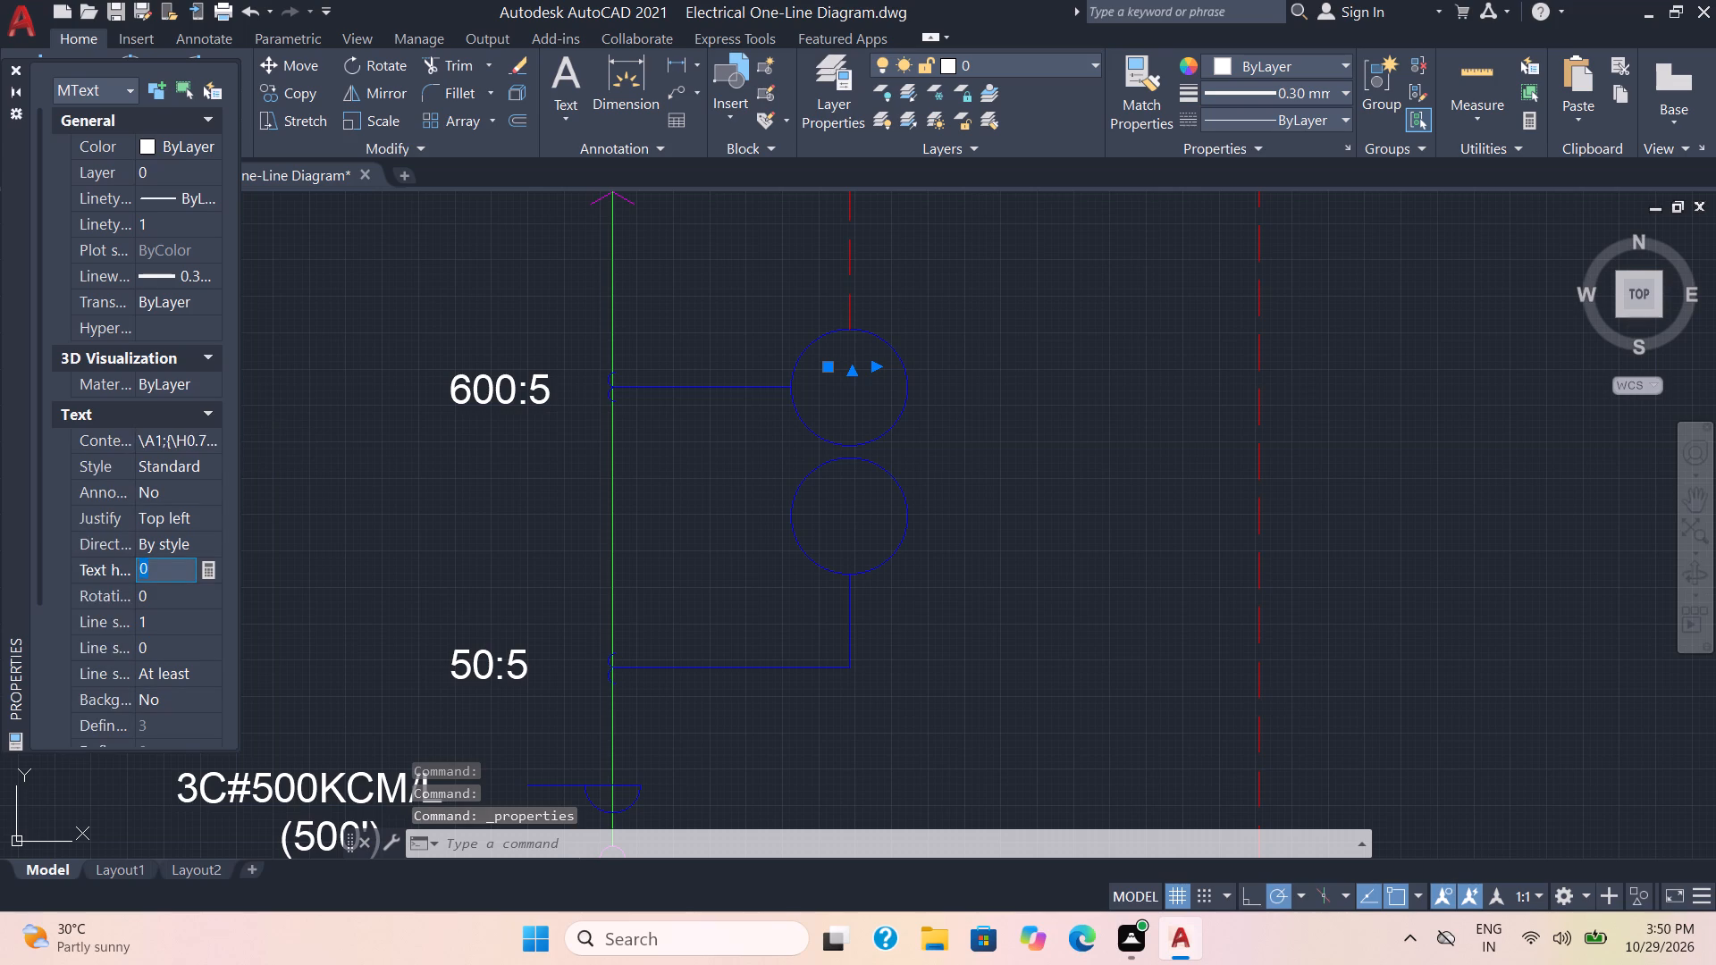
key(1)
key(Return)
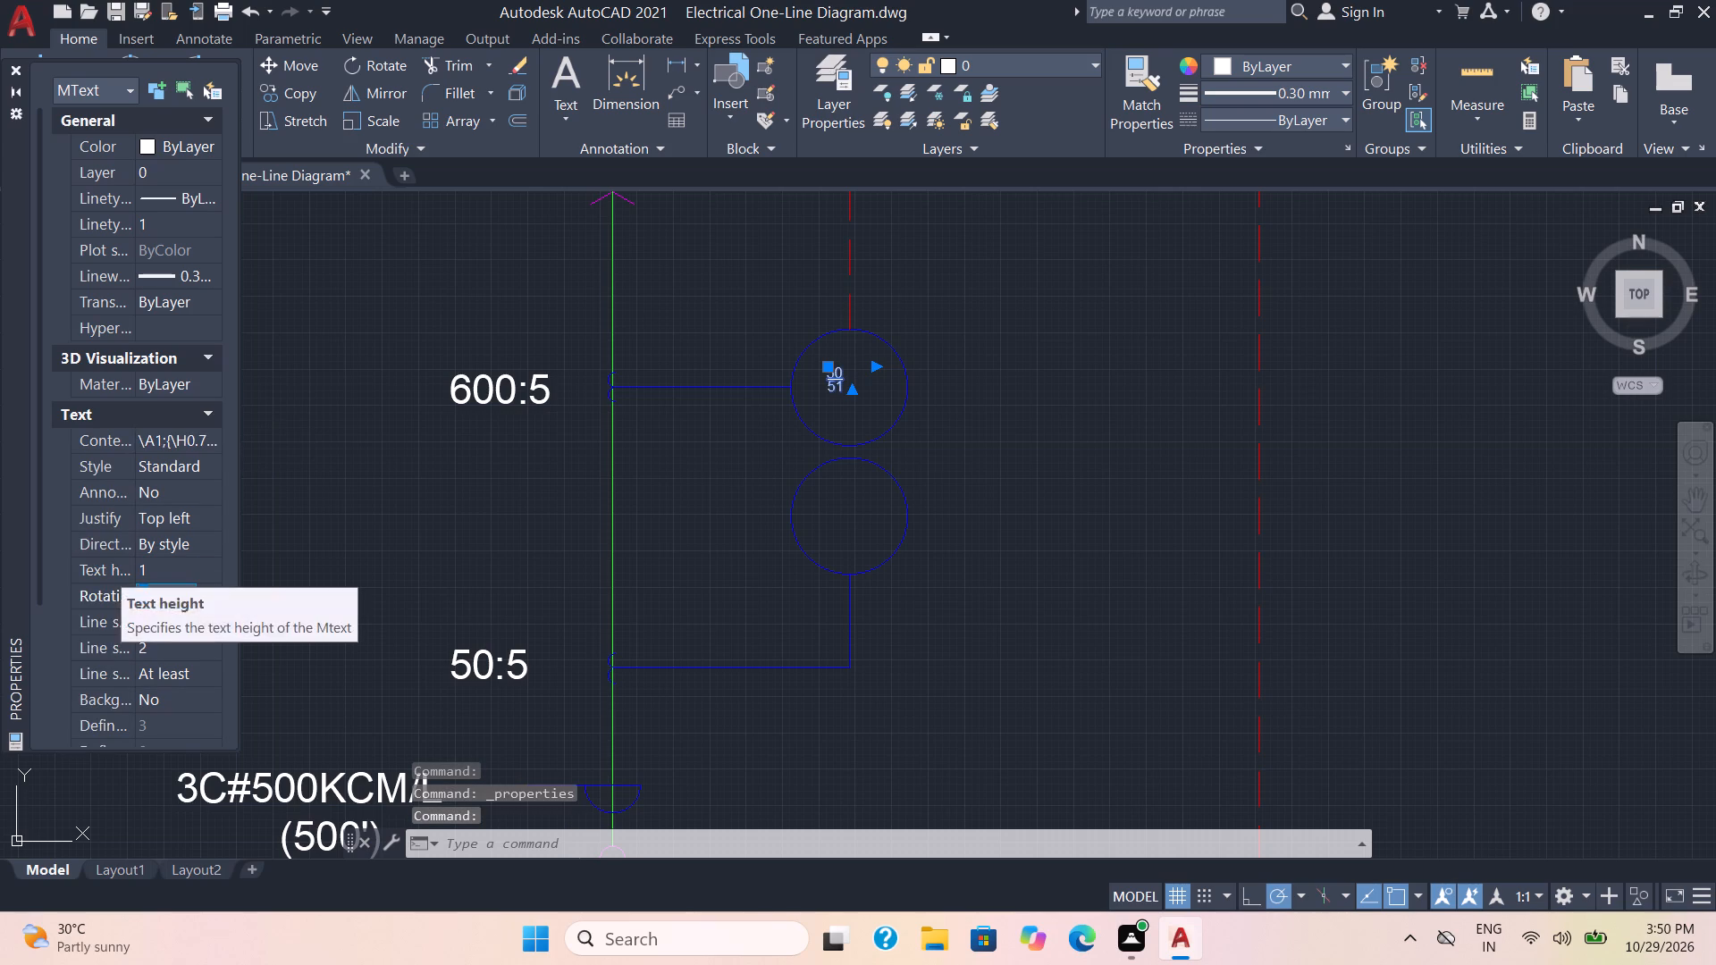
click(155, 574)
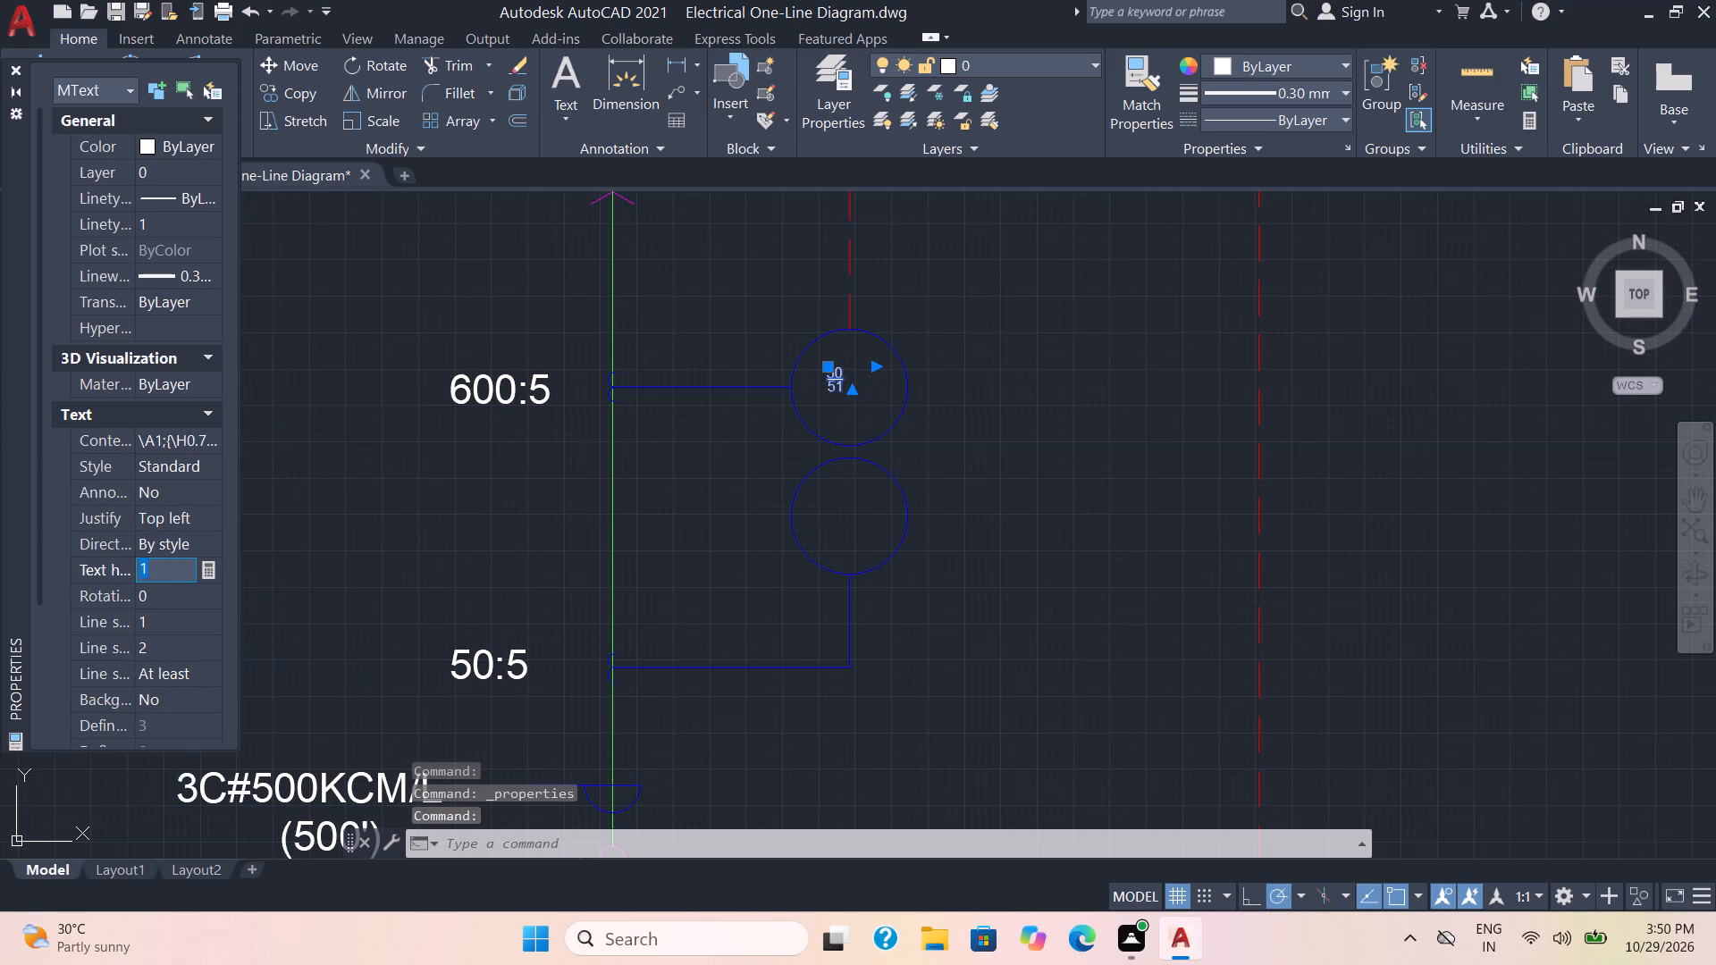
key(2)
key(Return)
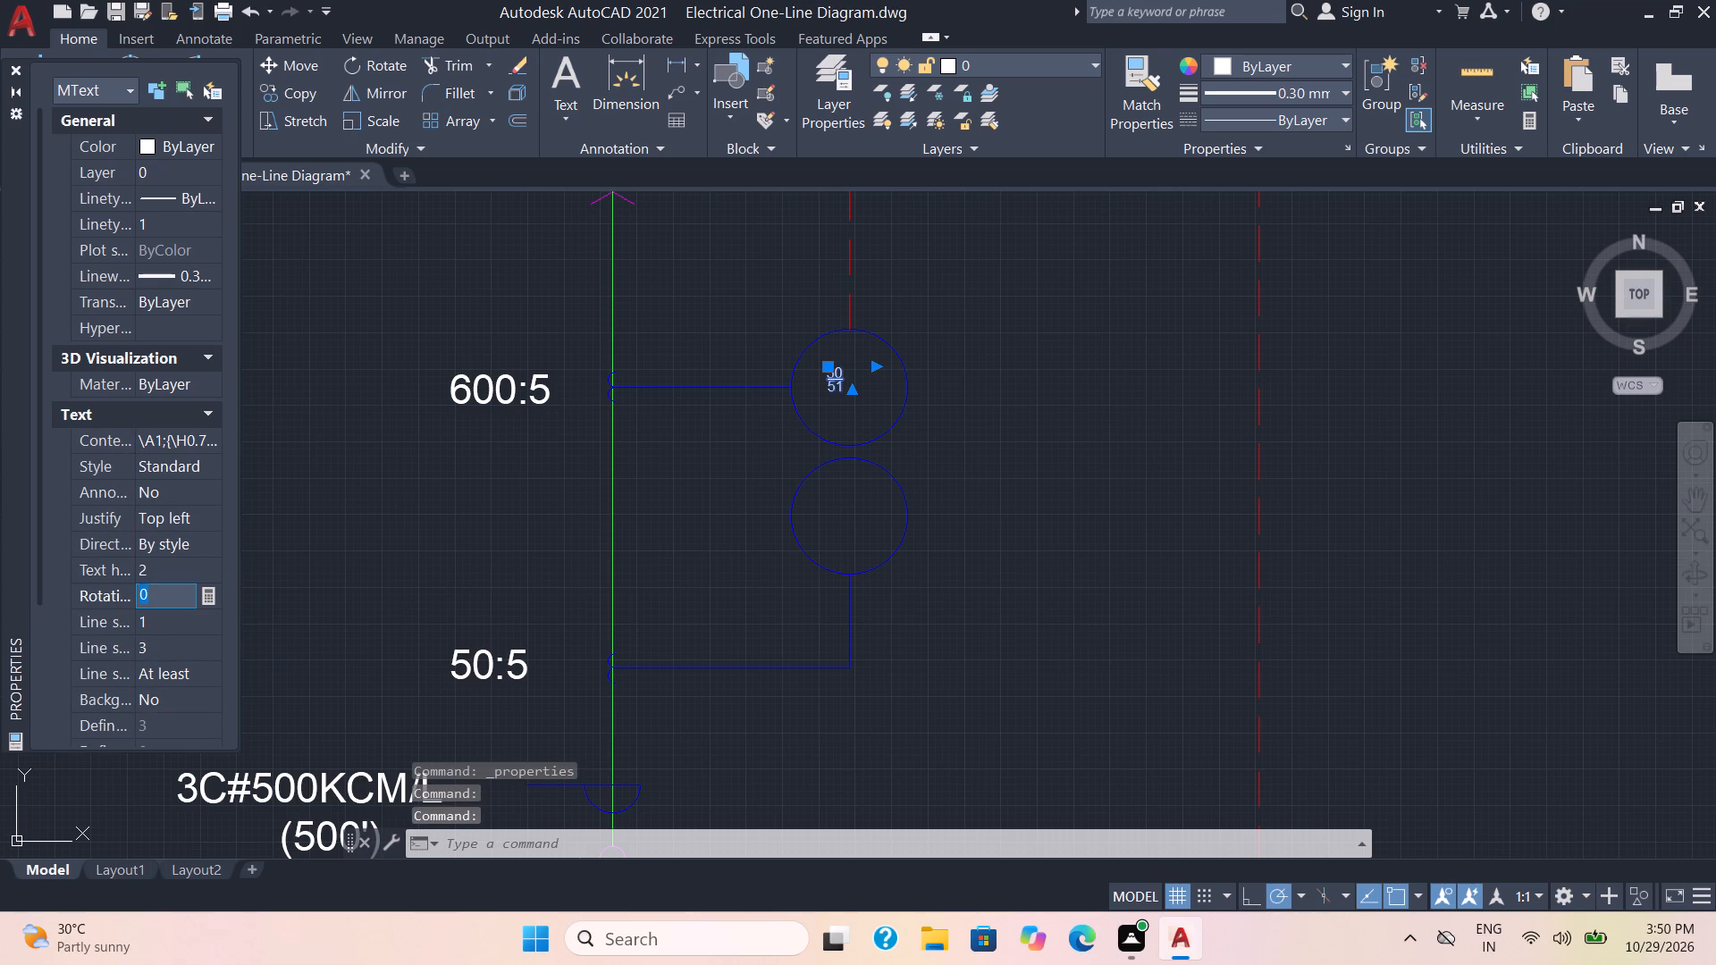
click(14, 63)
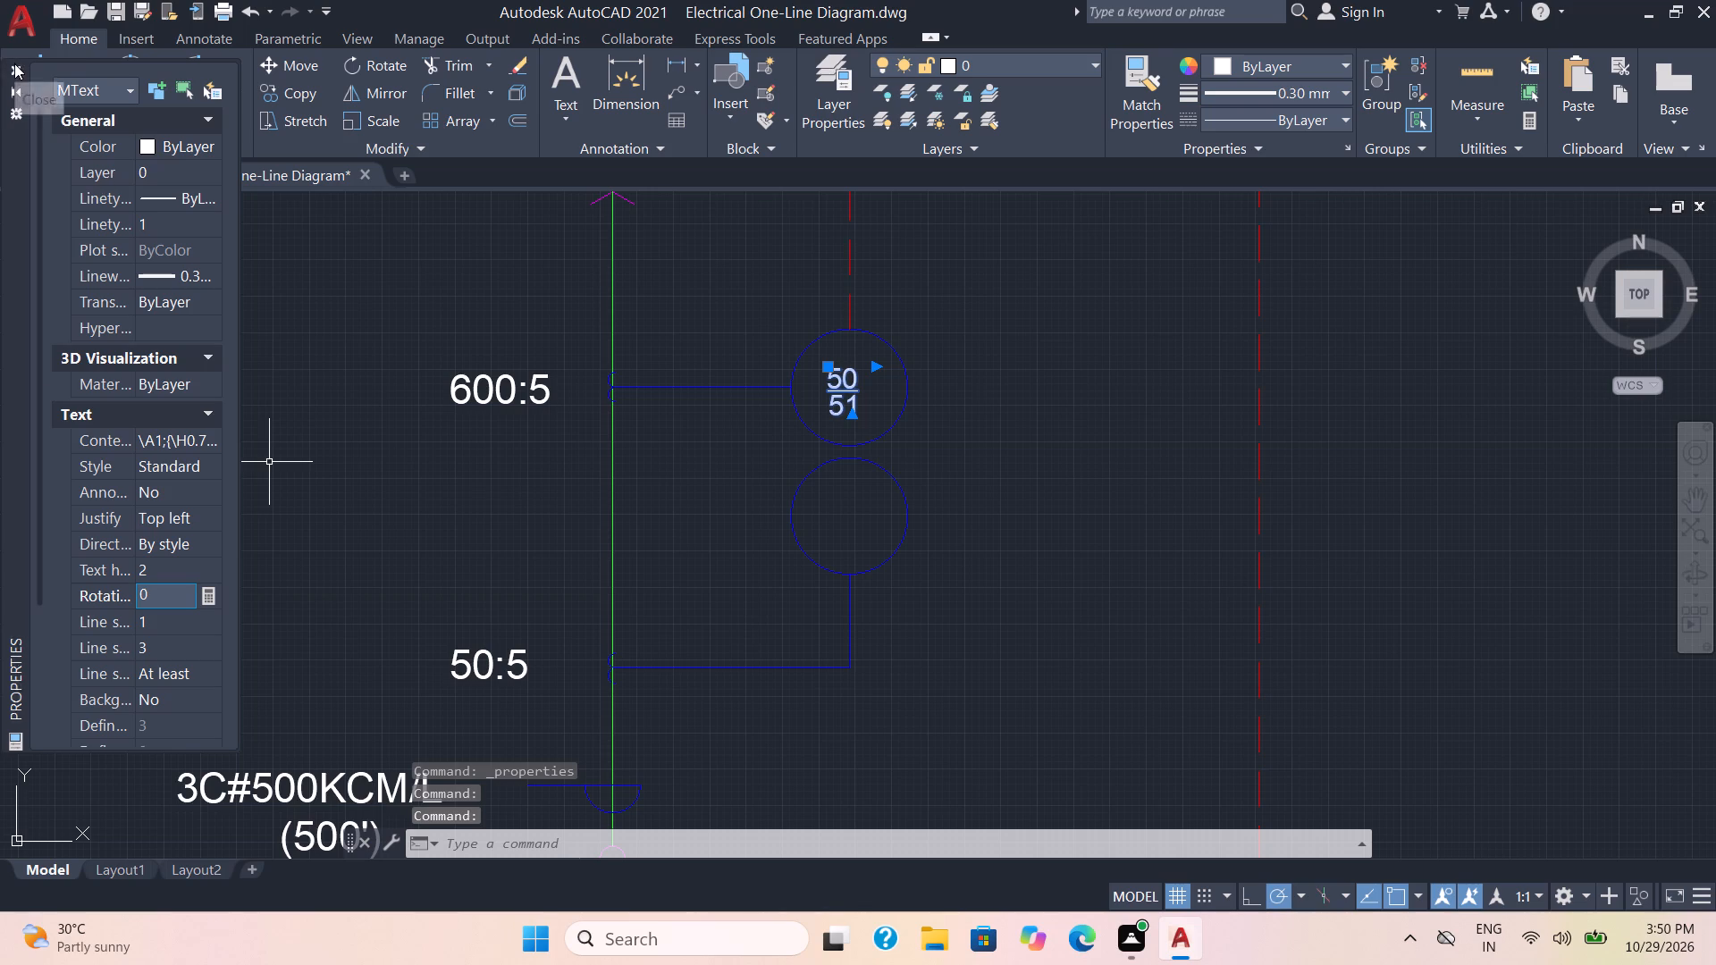
click(963, 489)
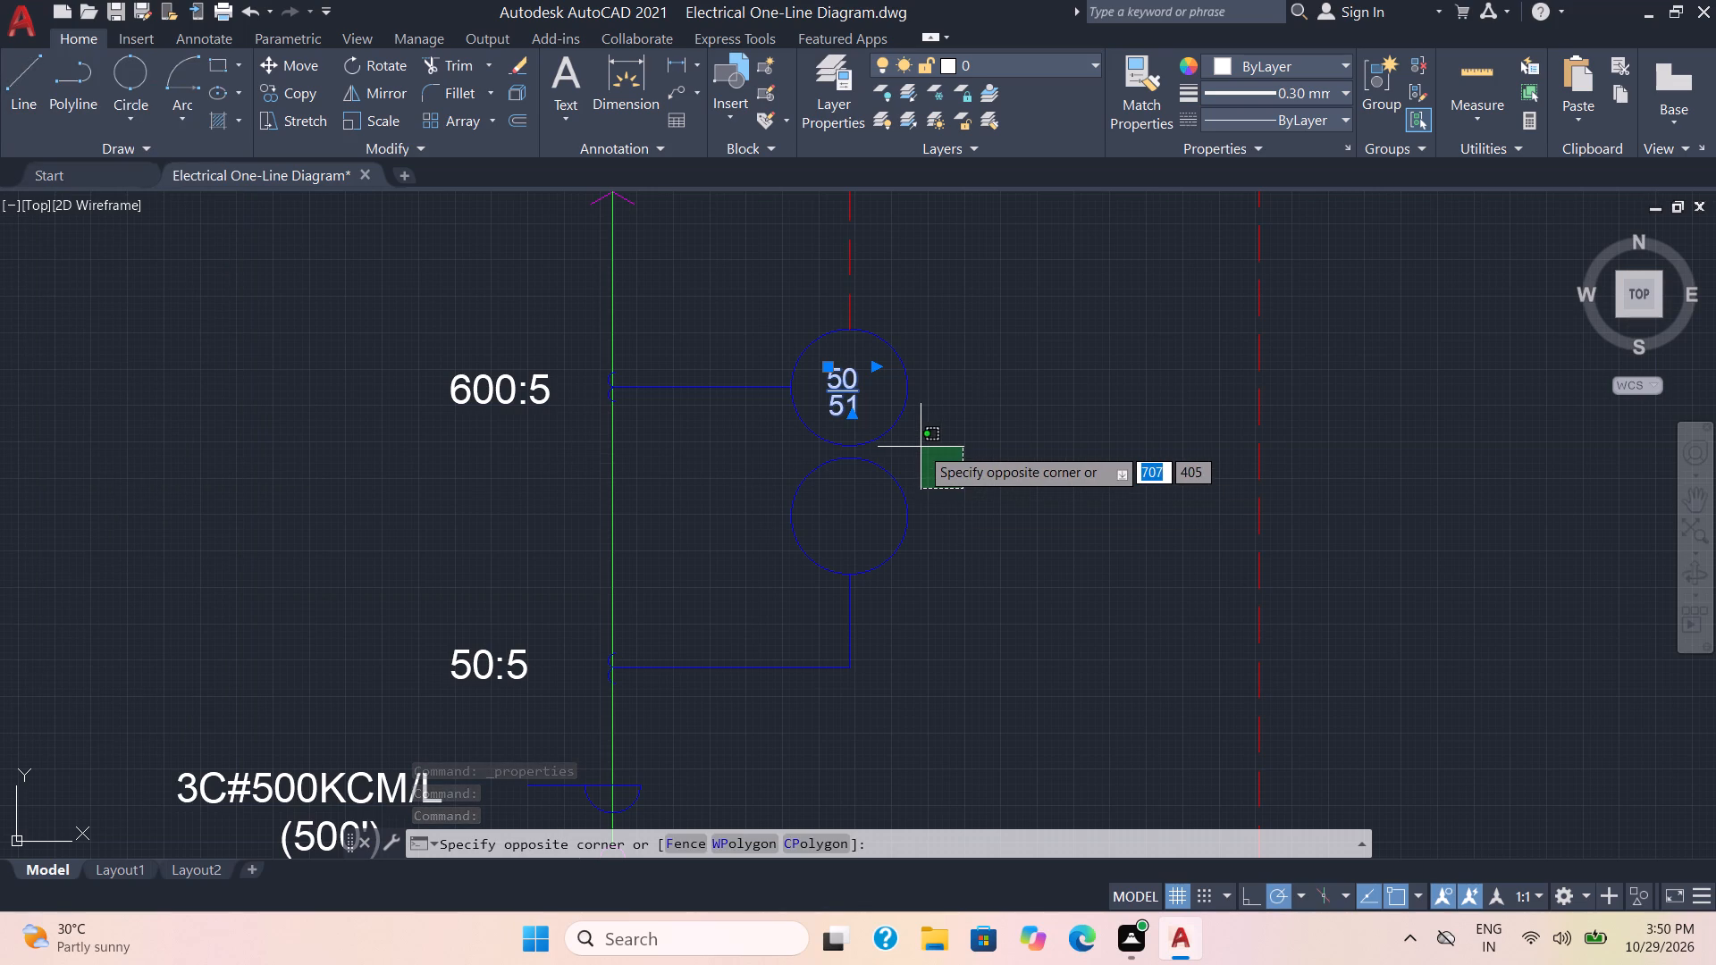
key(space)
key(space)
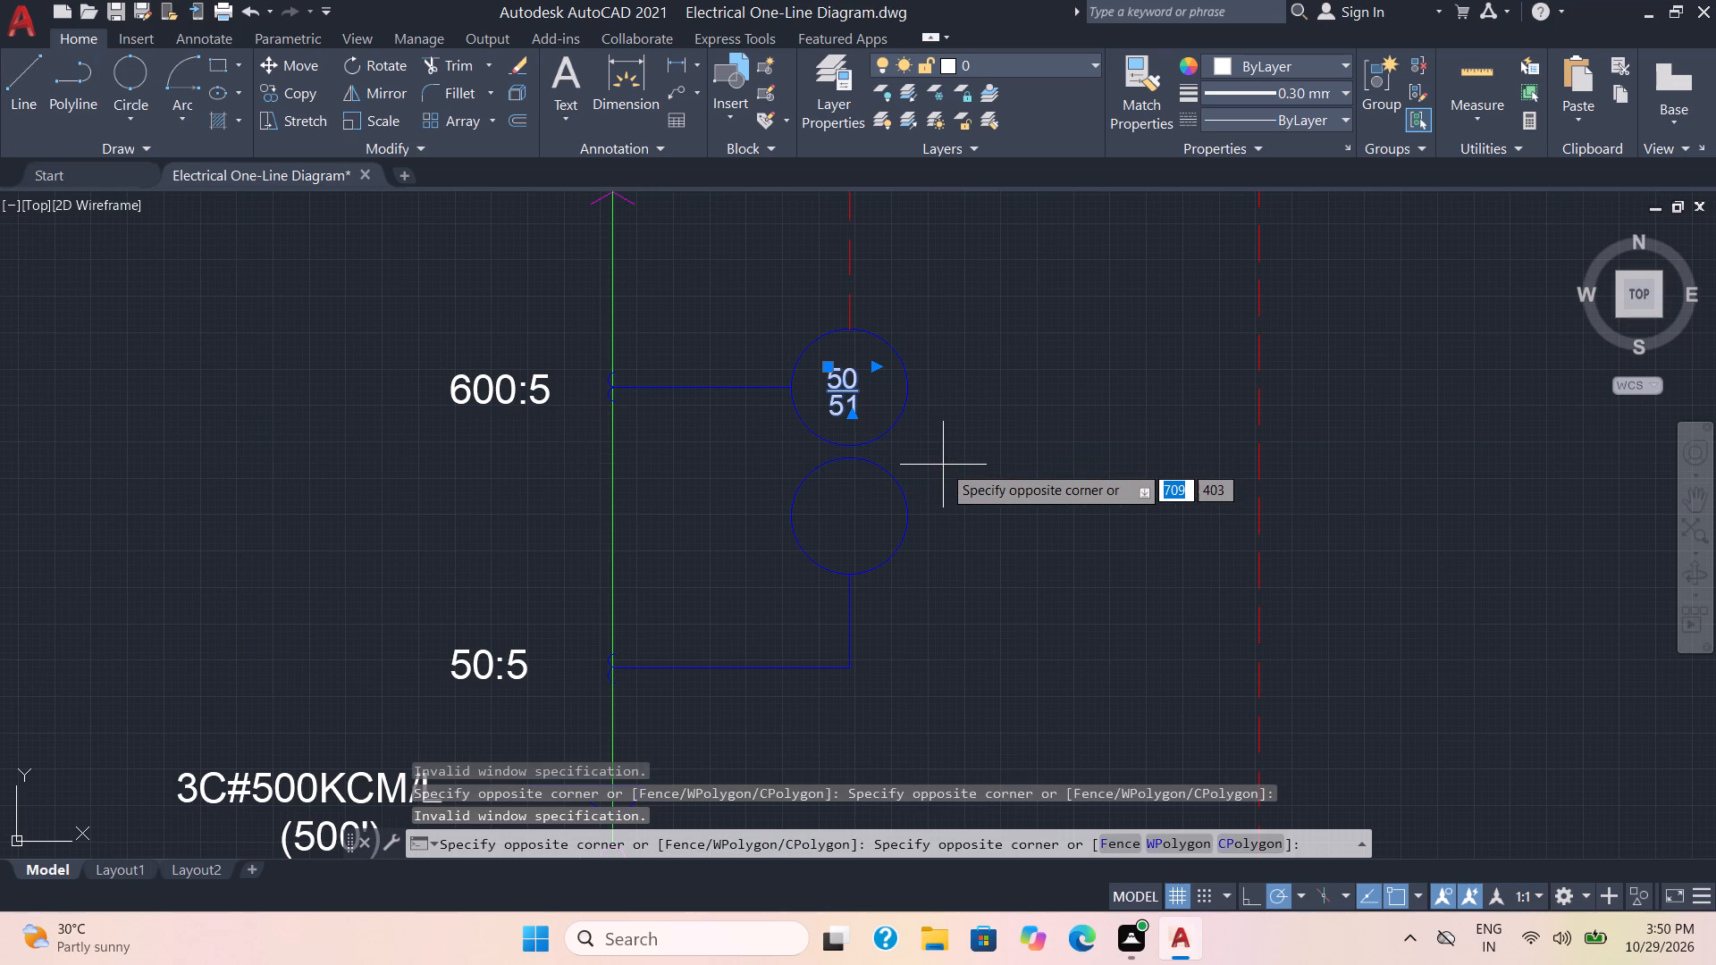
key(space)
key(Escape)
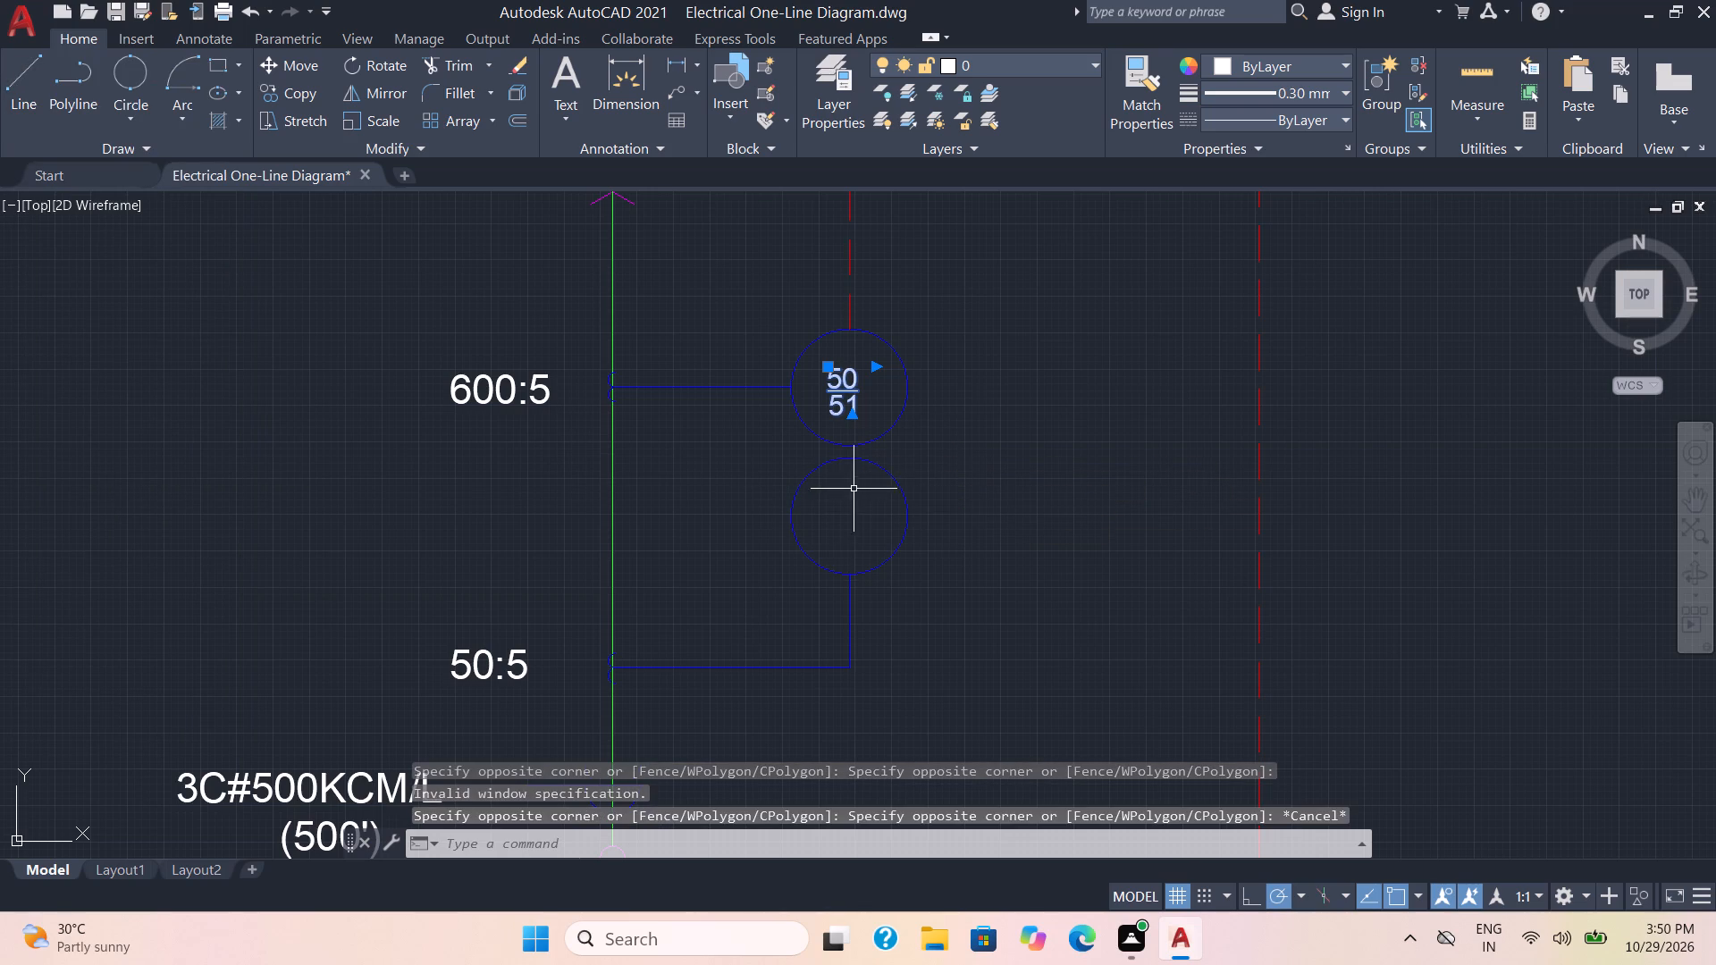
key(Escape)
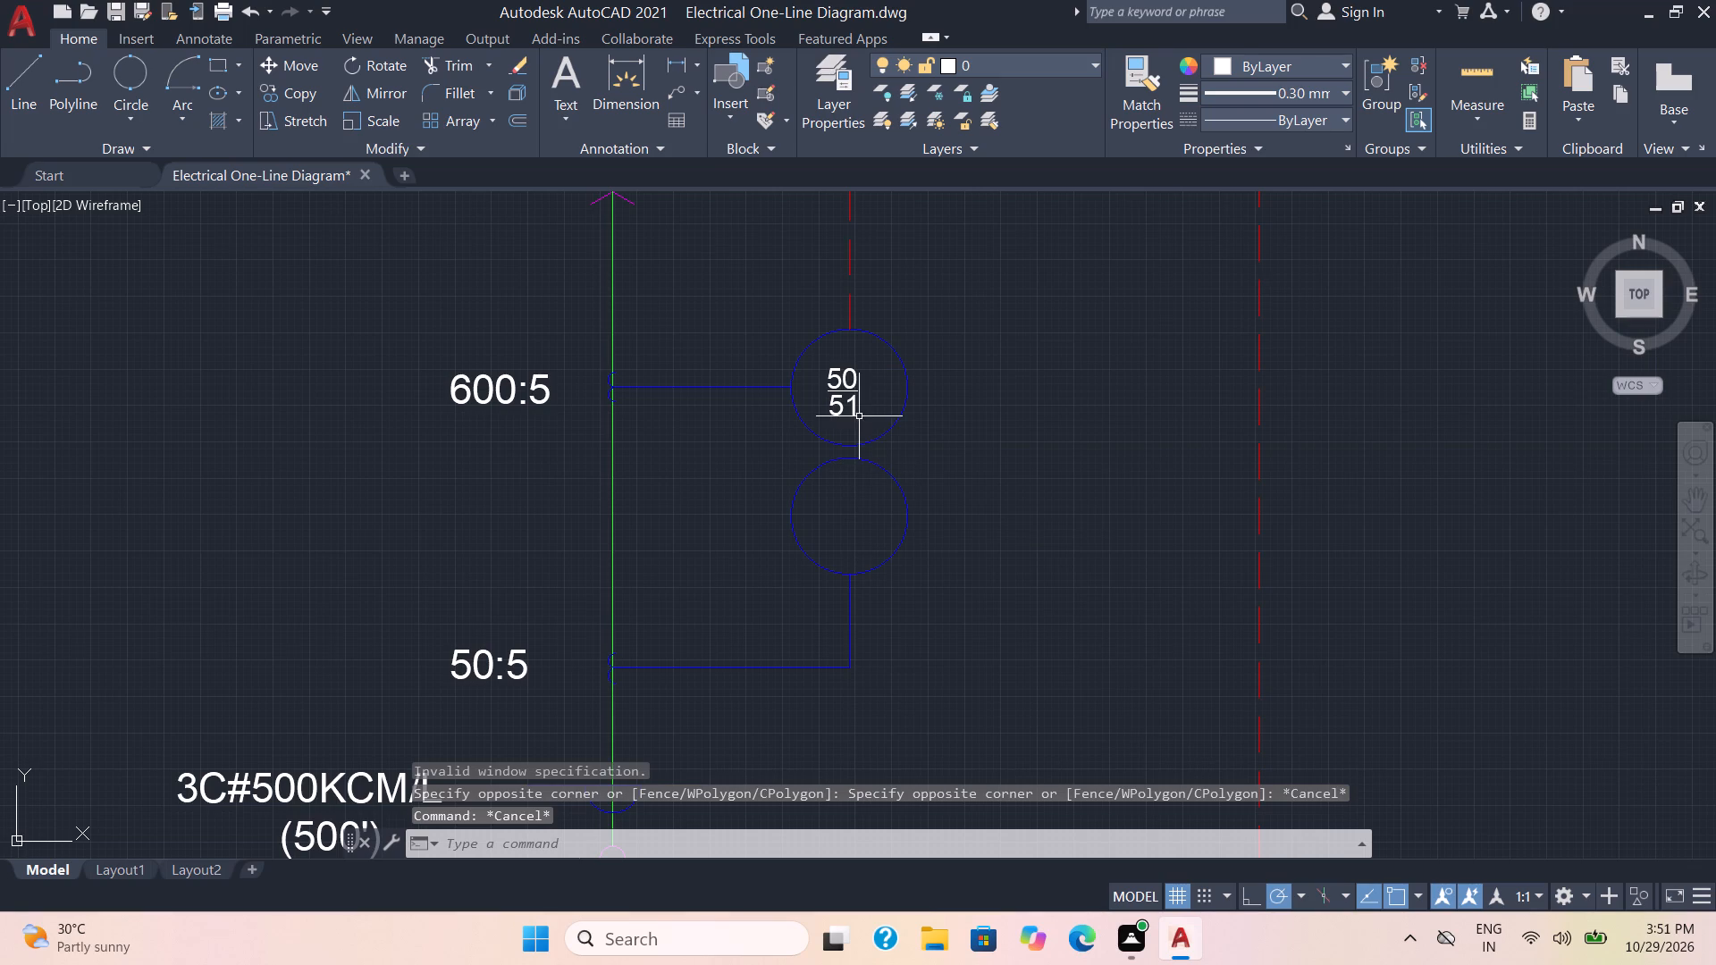
Move the stacked 50/51 label about 1 mm at about 20° toward the centre of the upper blue relay circle.
click(851, 421)
click(825, 381)
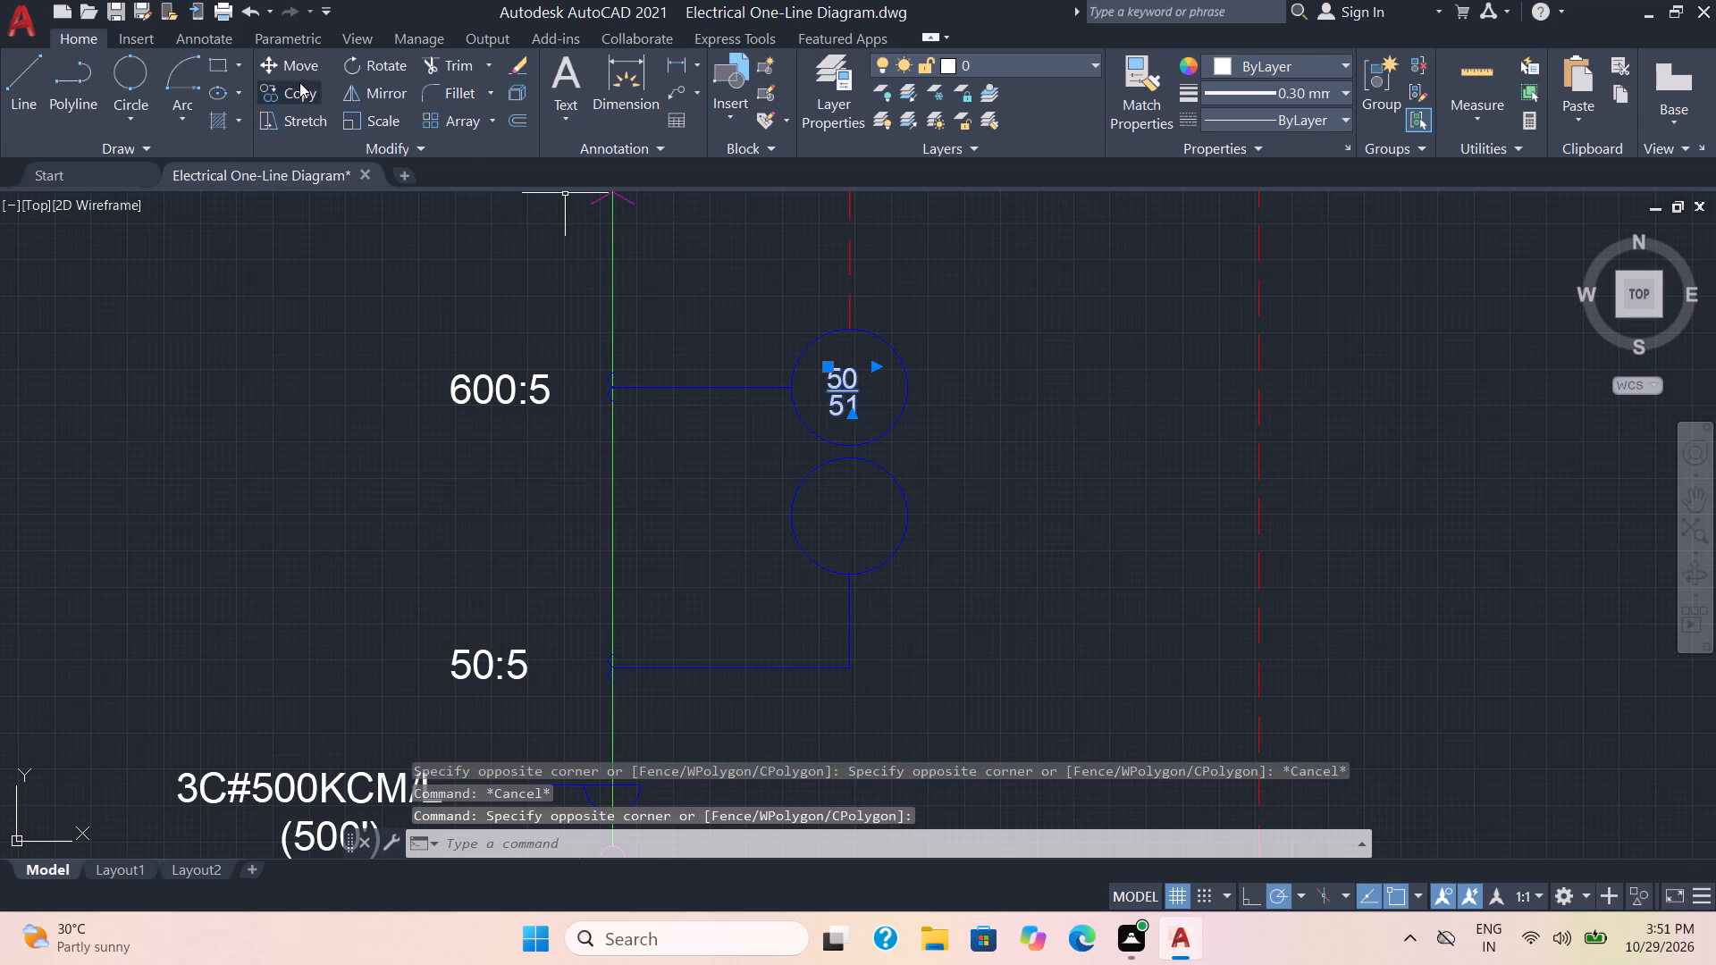
click(300, 66)
click(837, 390)
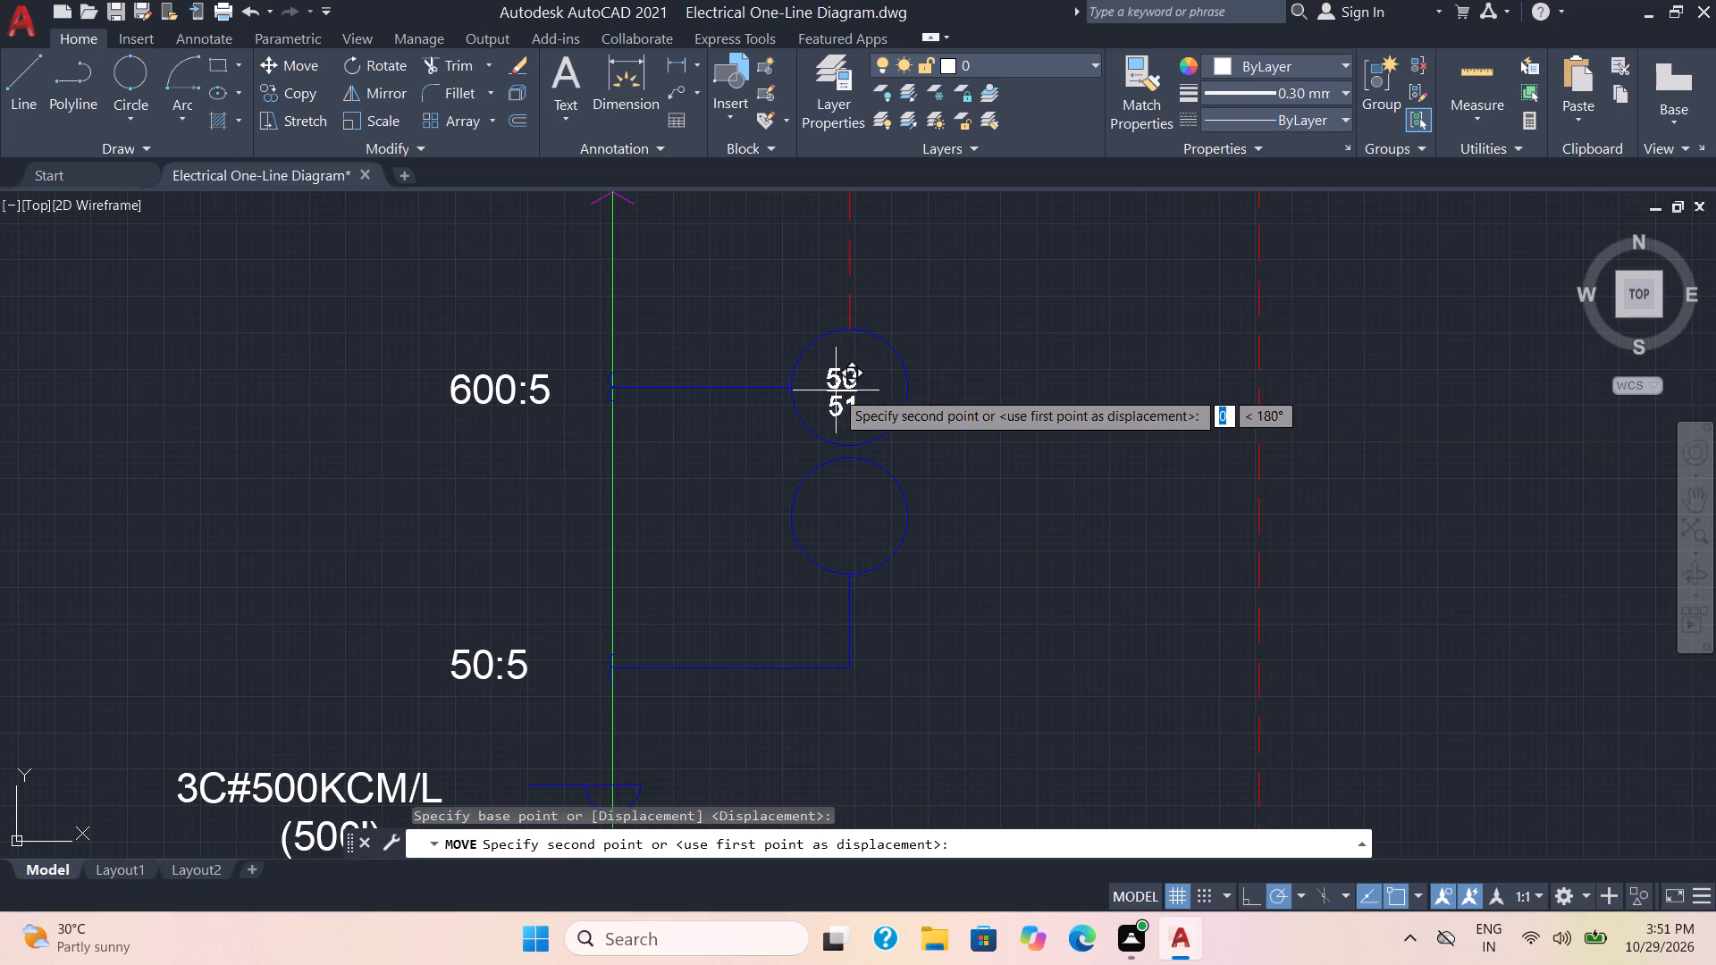
scroll(855, 383, up, 3)
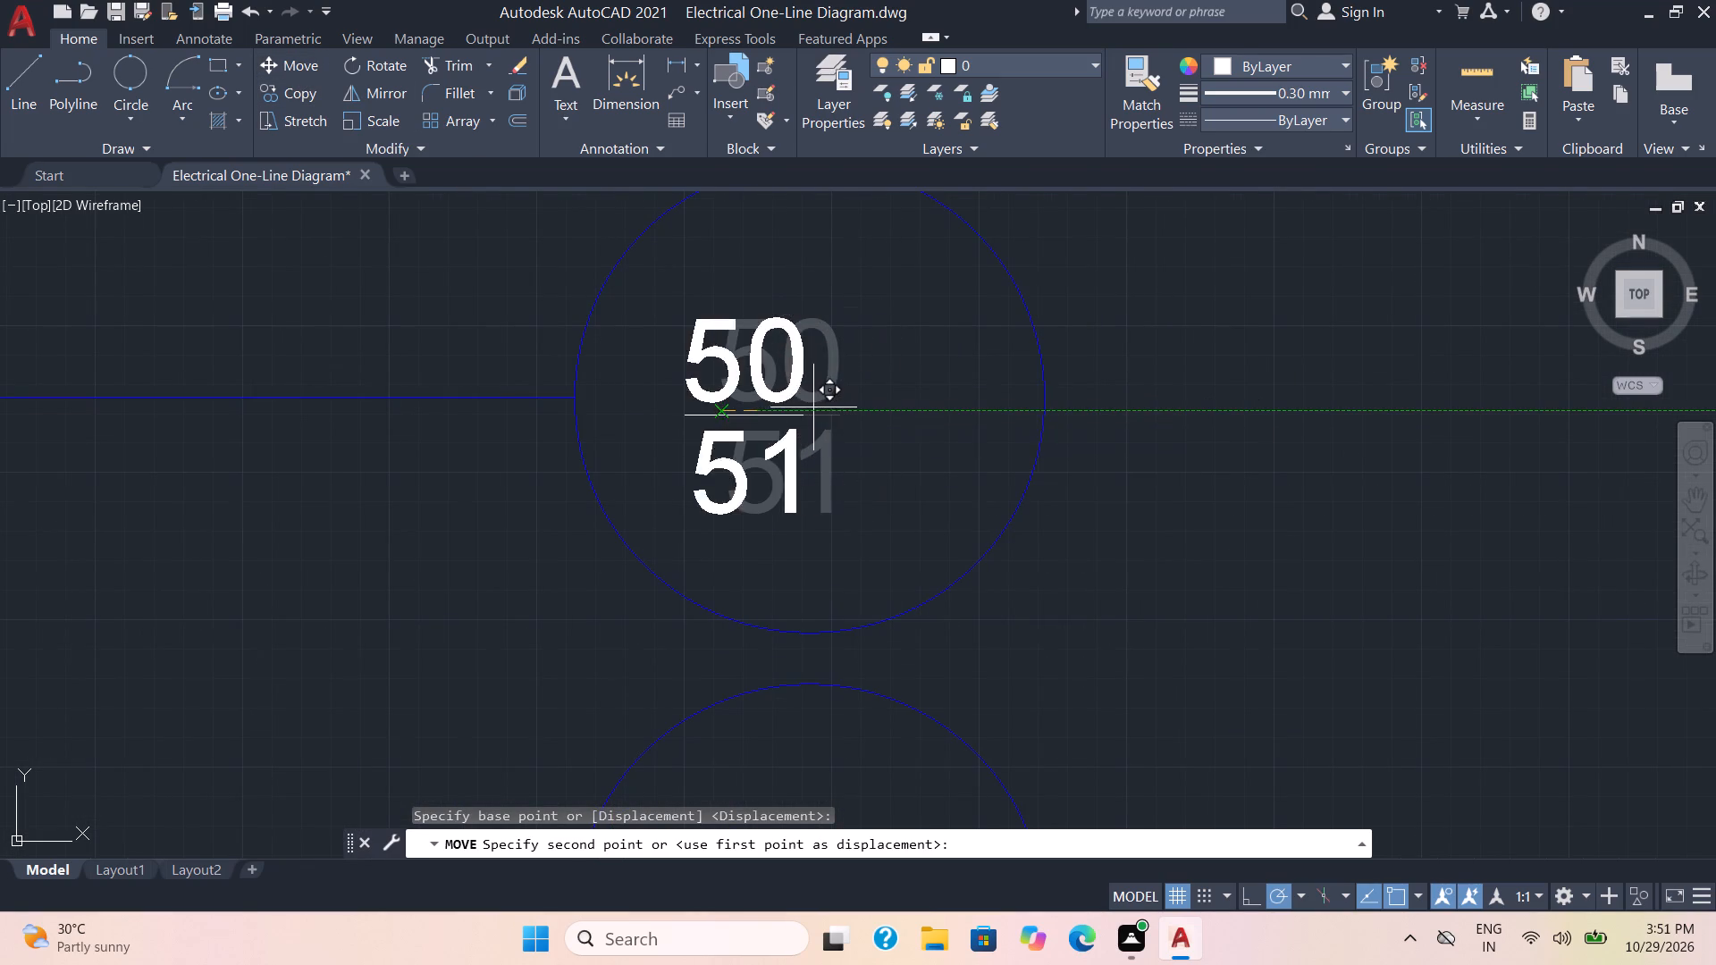
scroll(824, 410, up, 2)
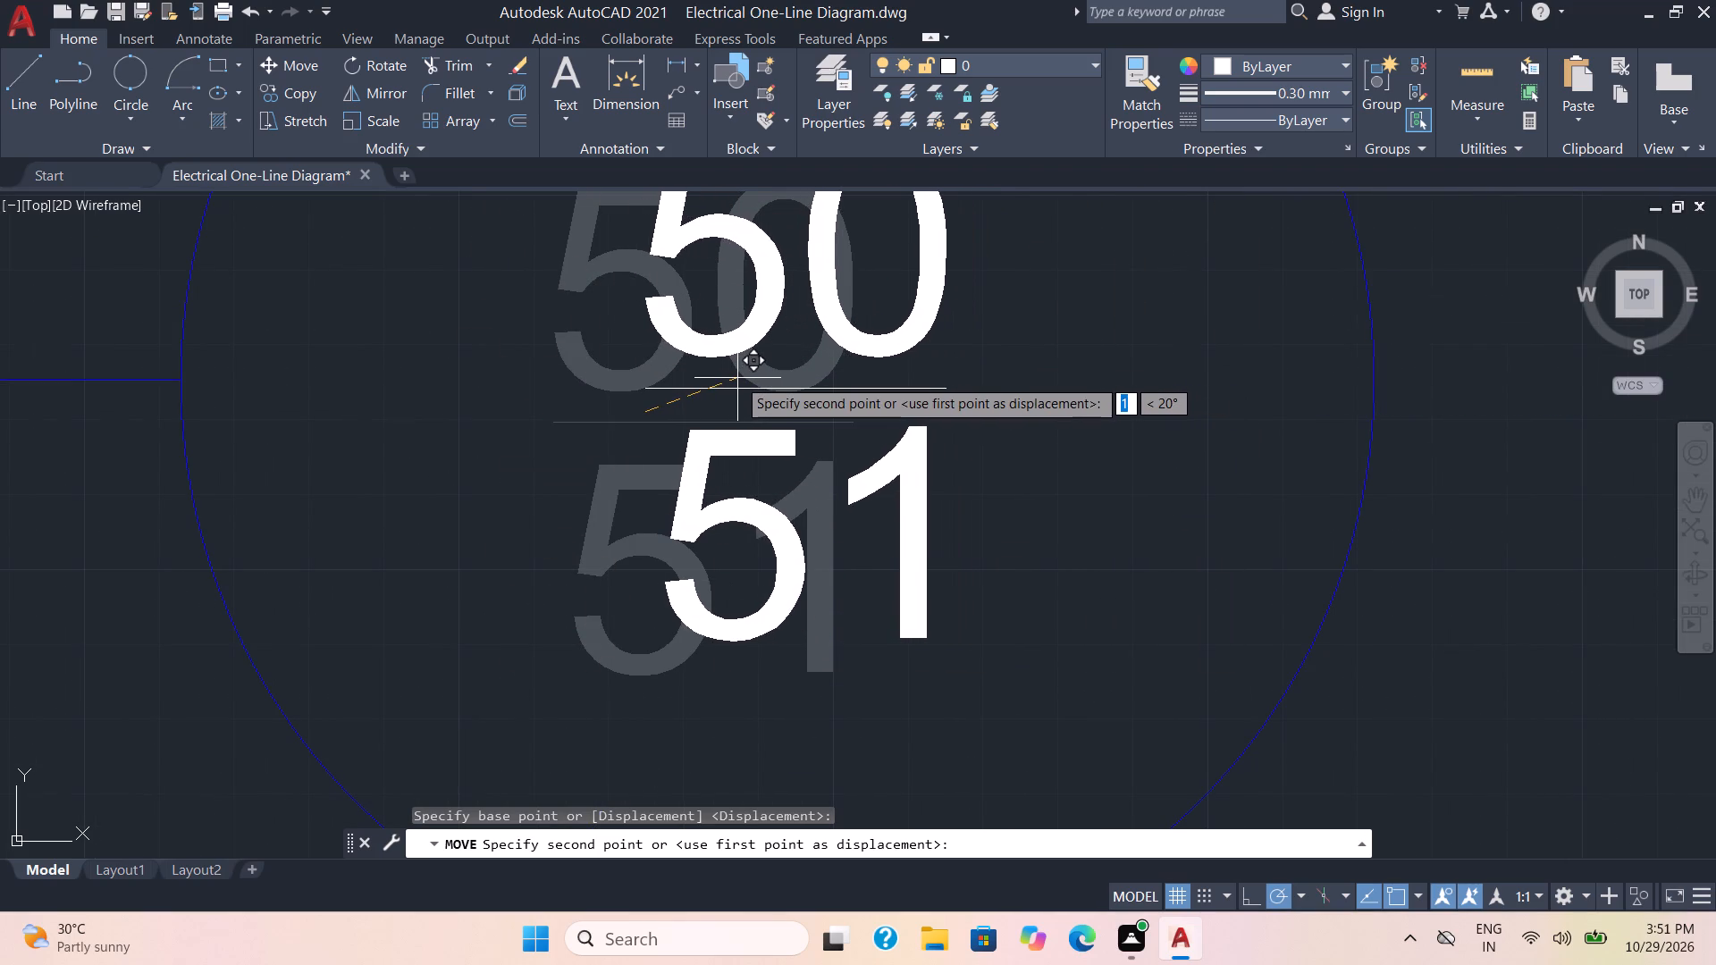
click(737, 378)
Set the text height of the stacked 50/51 label in the upper blue relay circle to 3.
scroll(807, 468, down, 2)
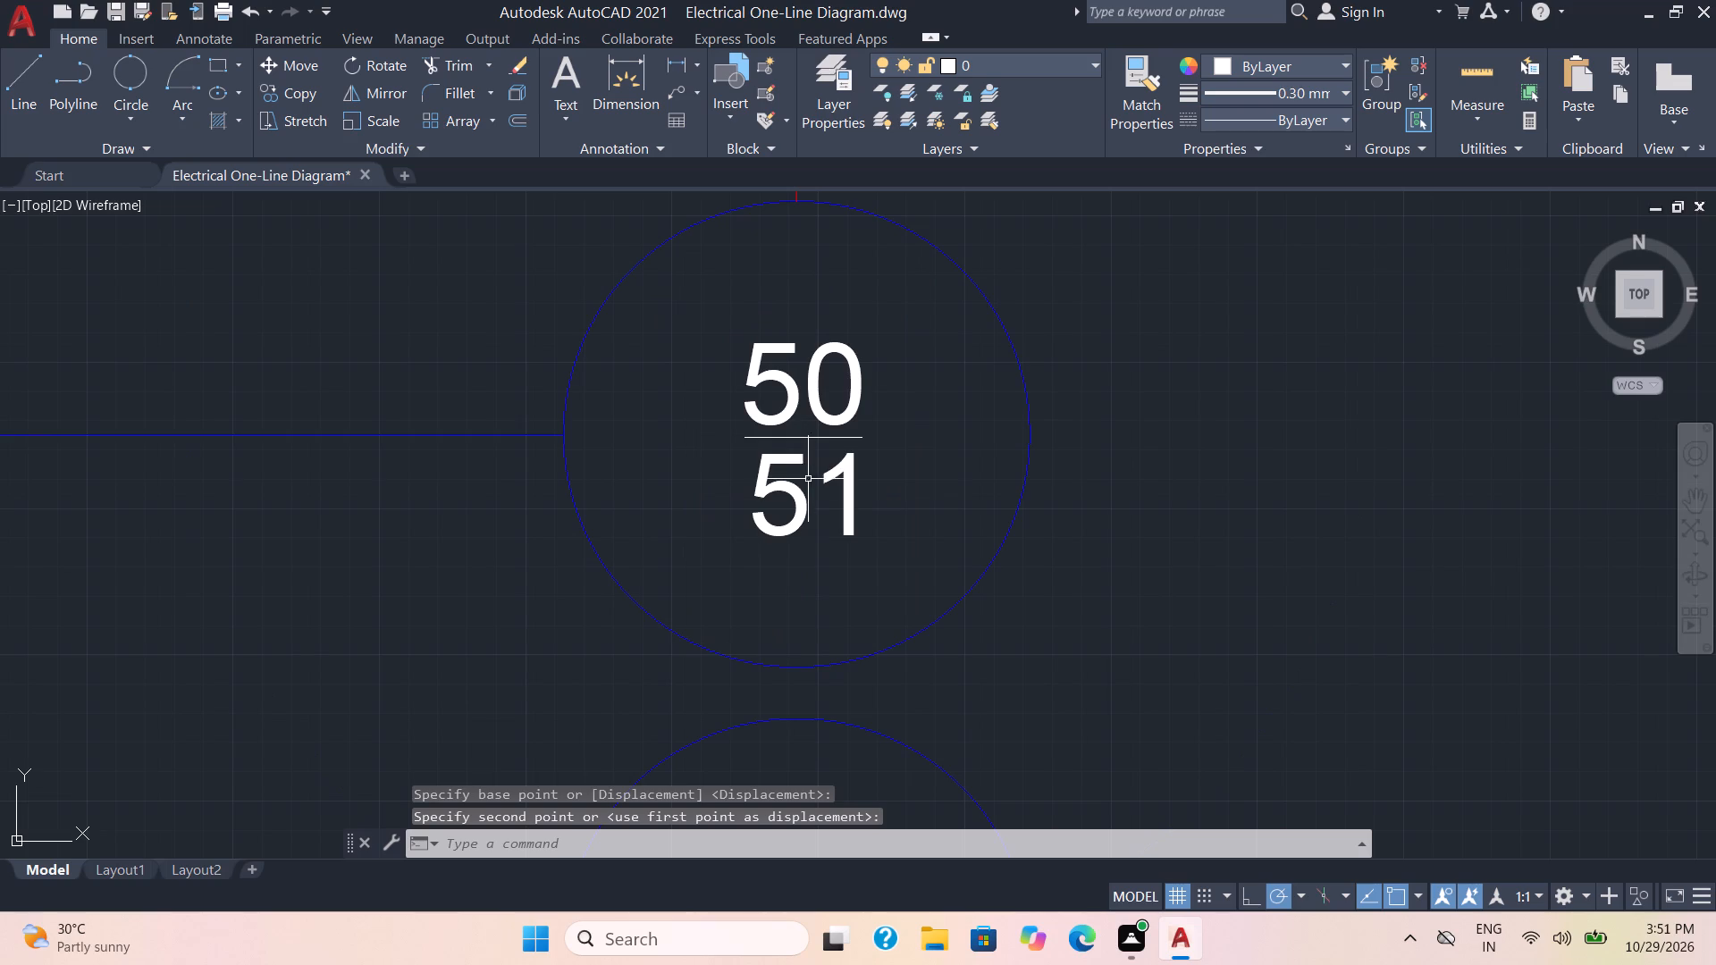
scroll(807, 589, down, 1)
scroll(845, 659, down, 3)
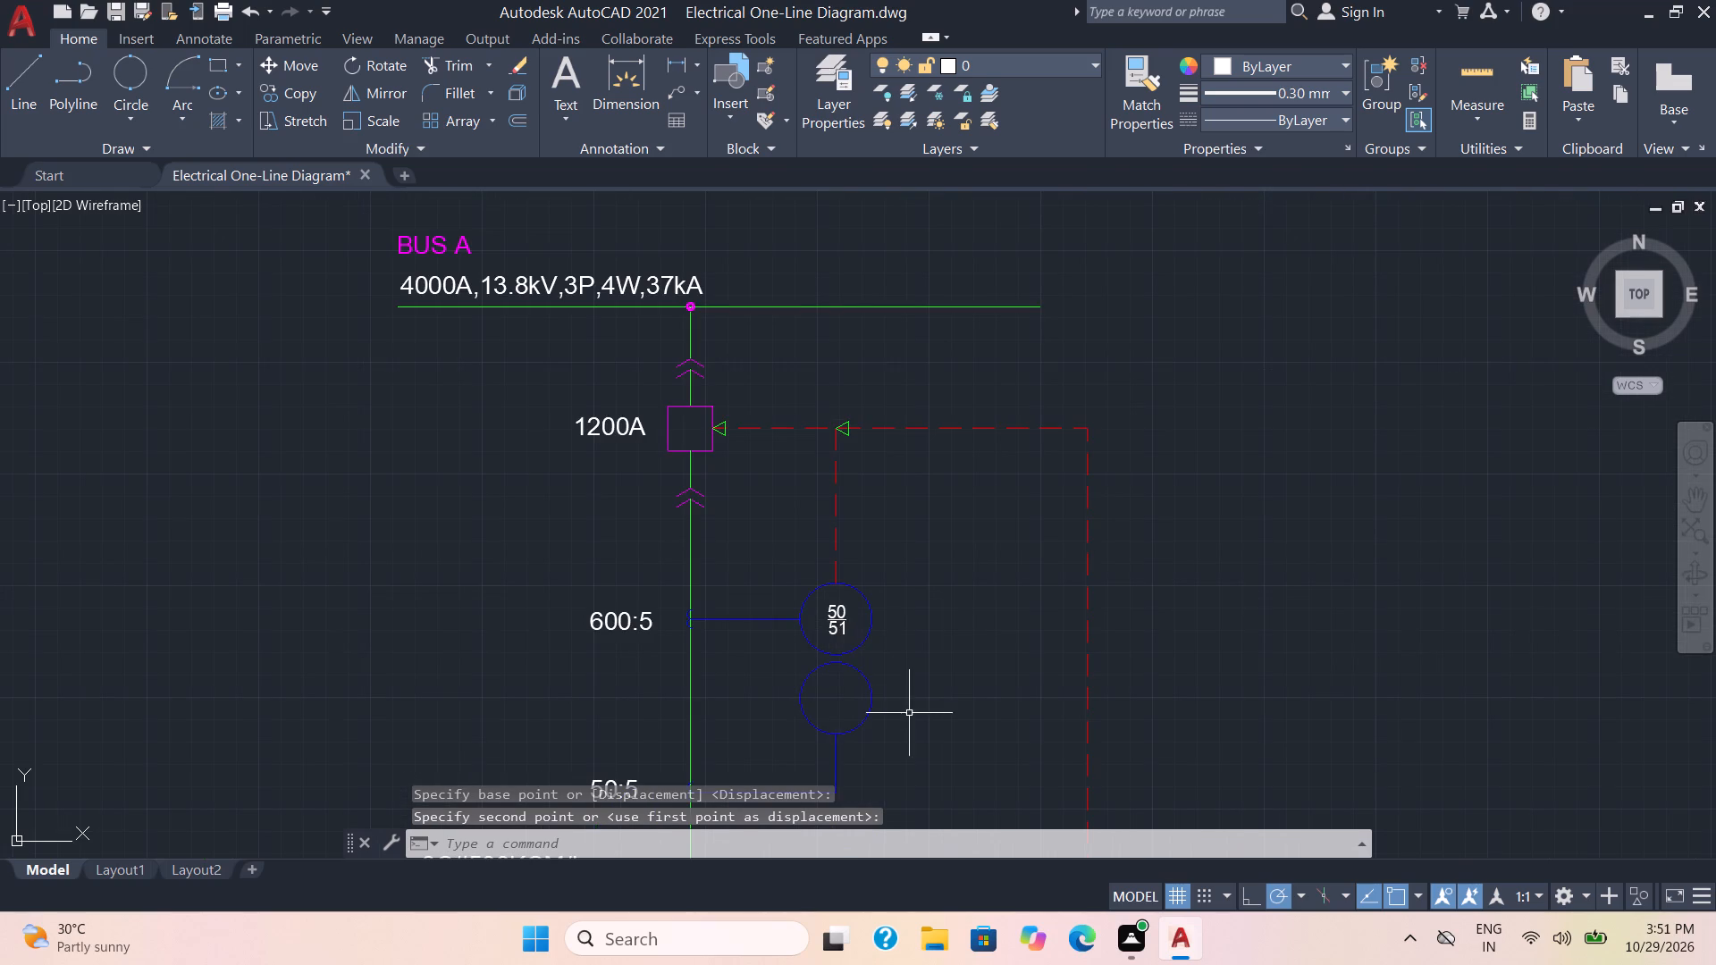
middle_drag(909, 714, 940, 560)
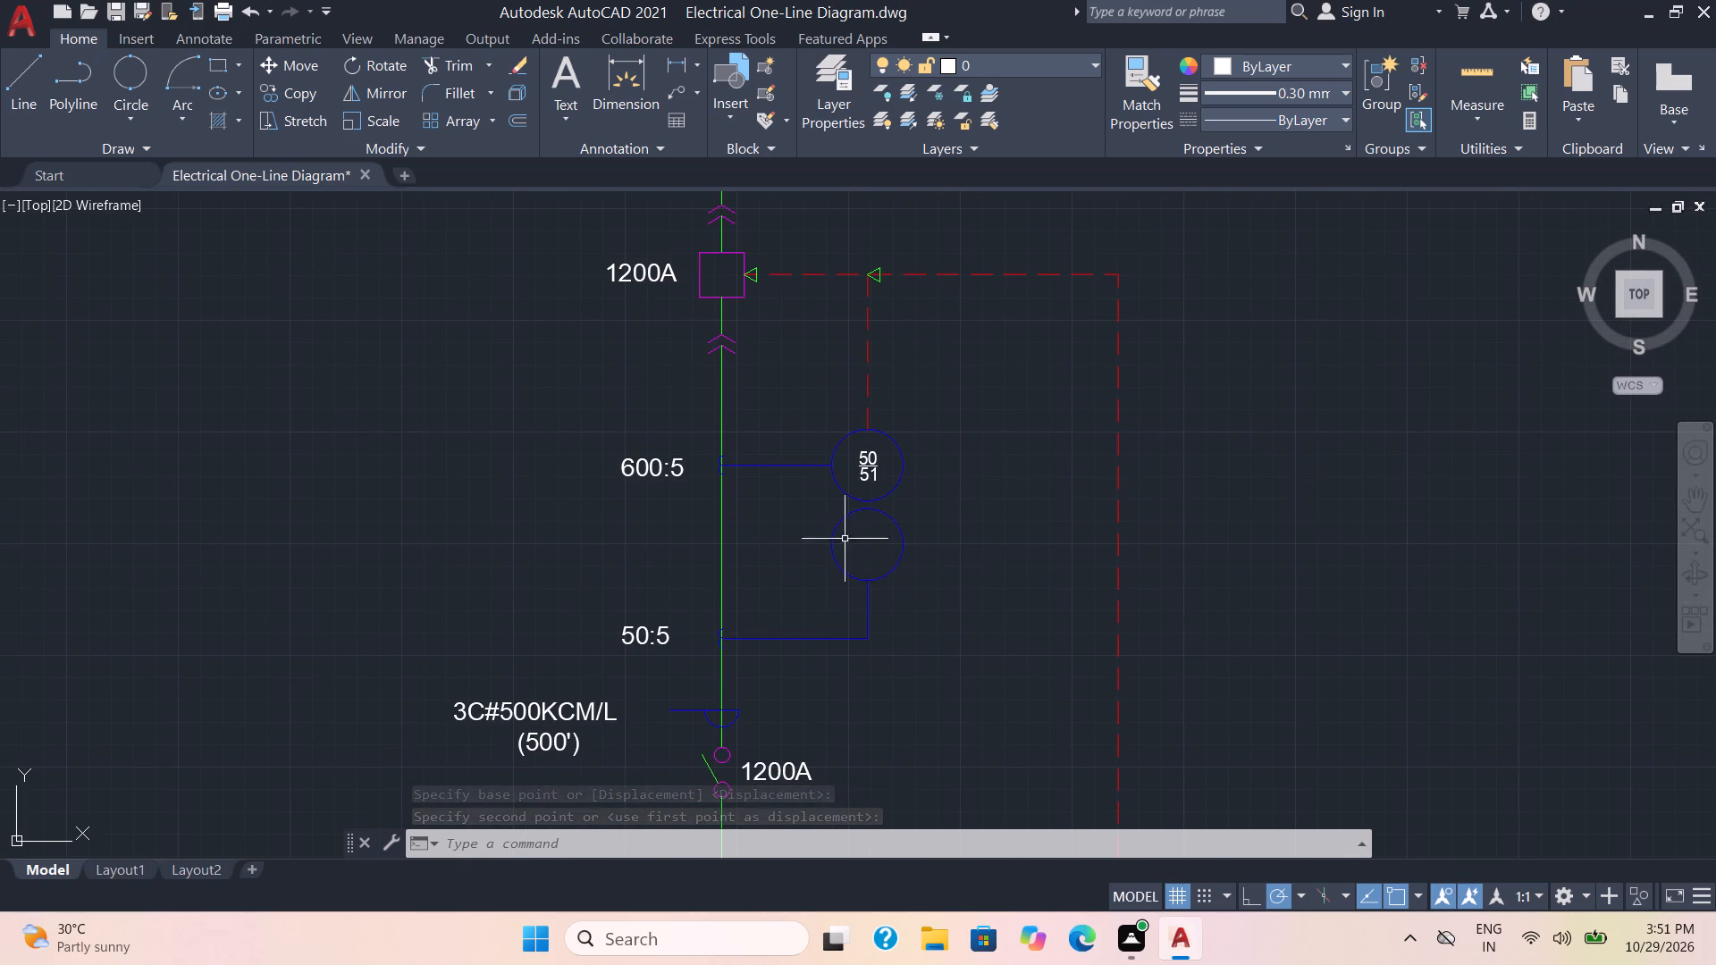
click(873, 488)
click(865, 467)
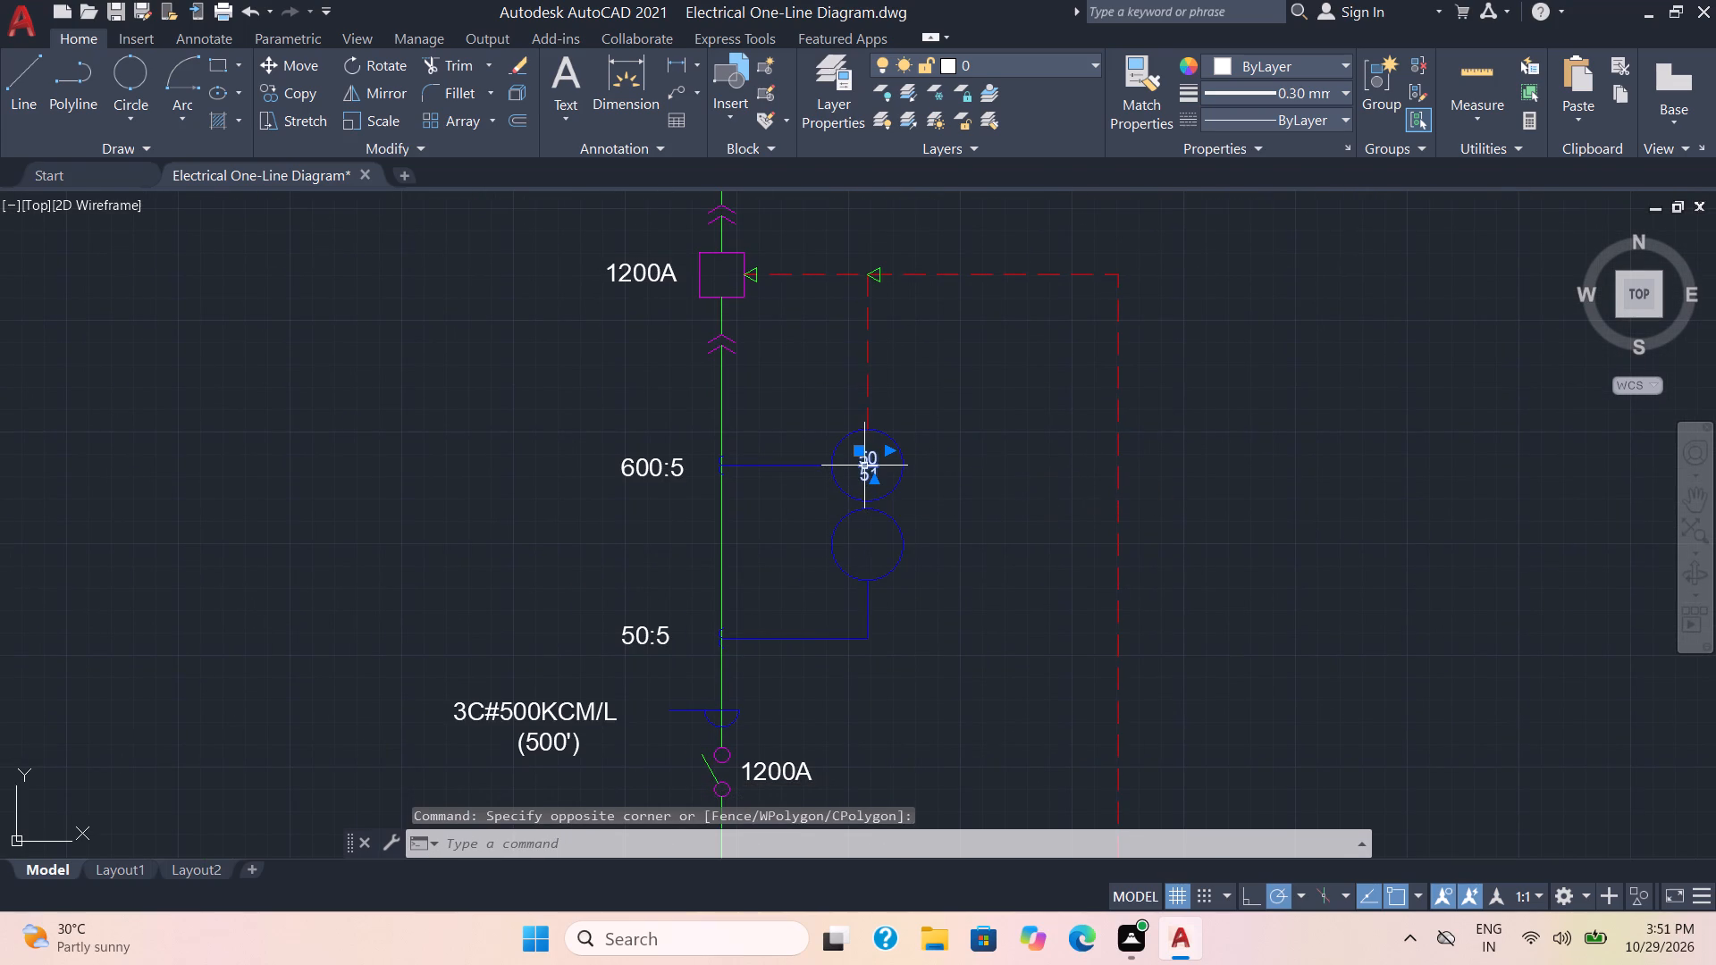
key(ctrl+1)
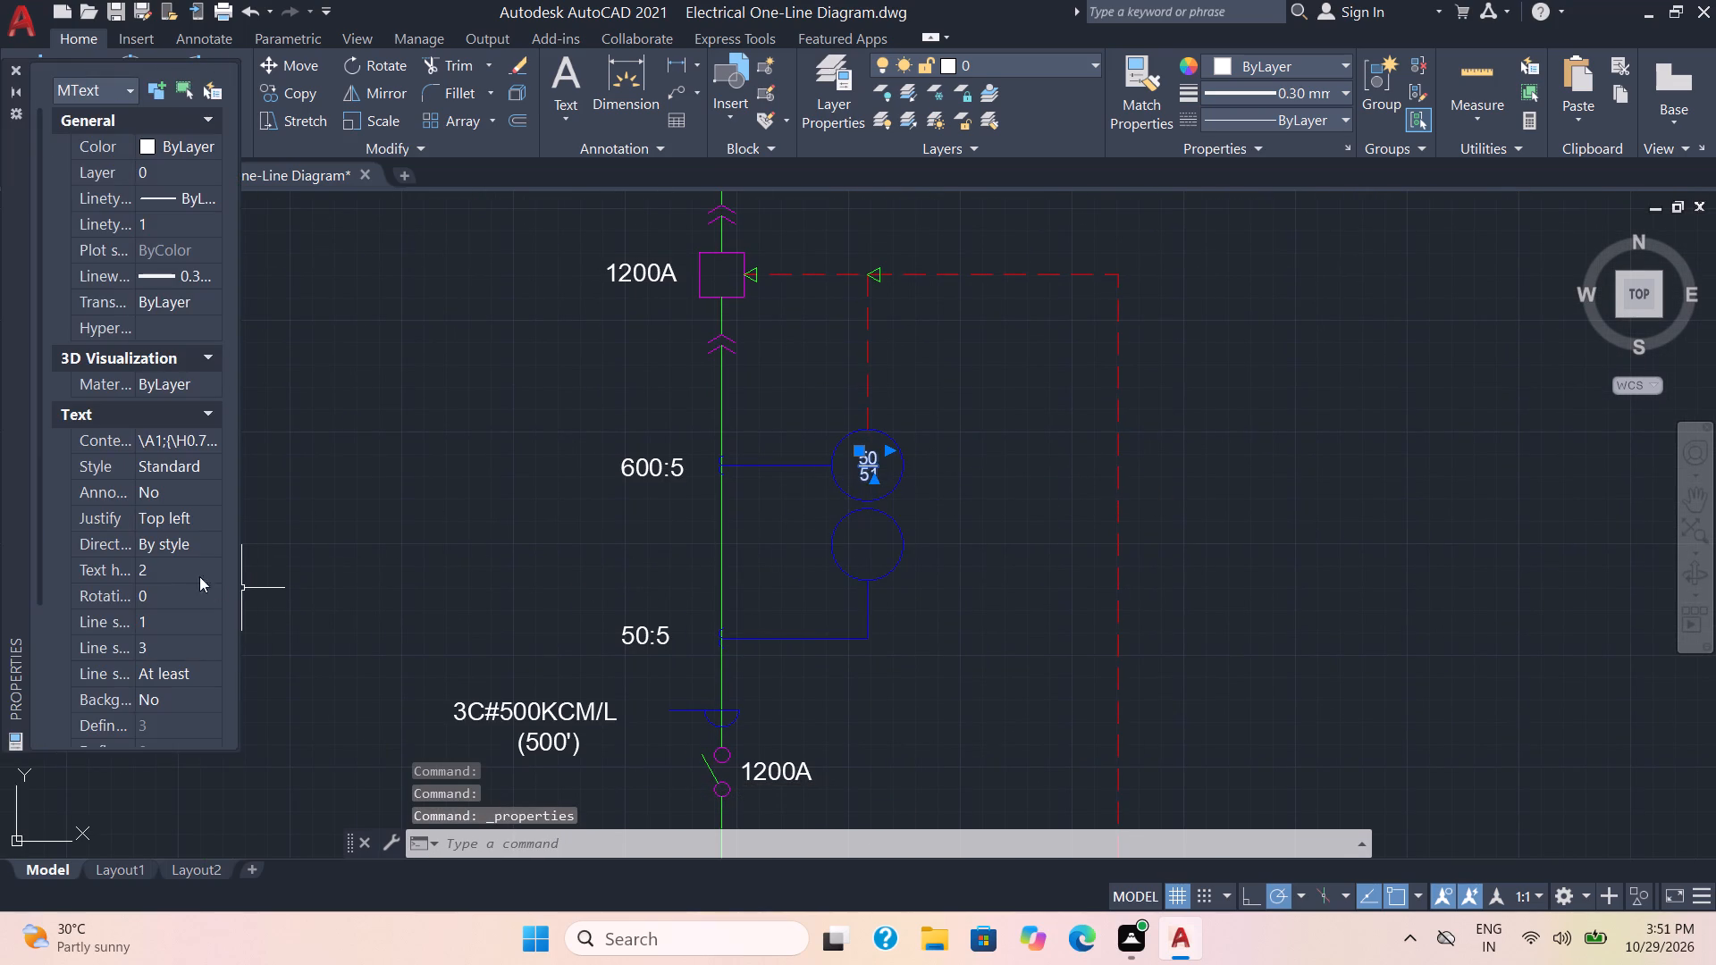
triple_click(186, 570)
key(3)
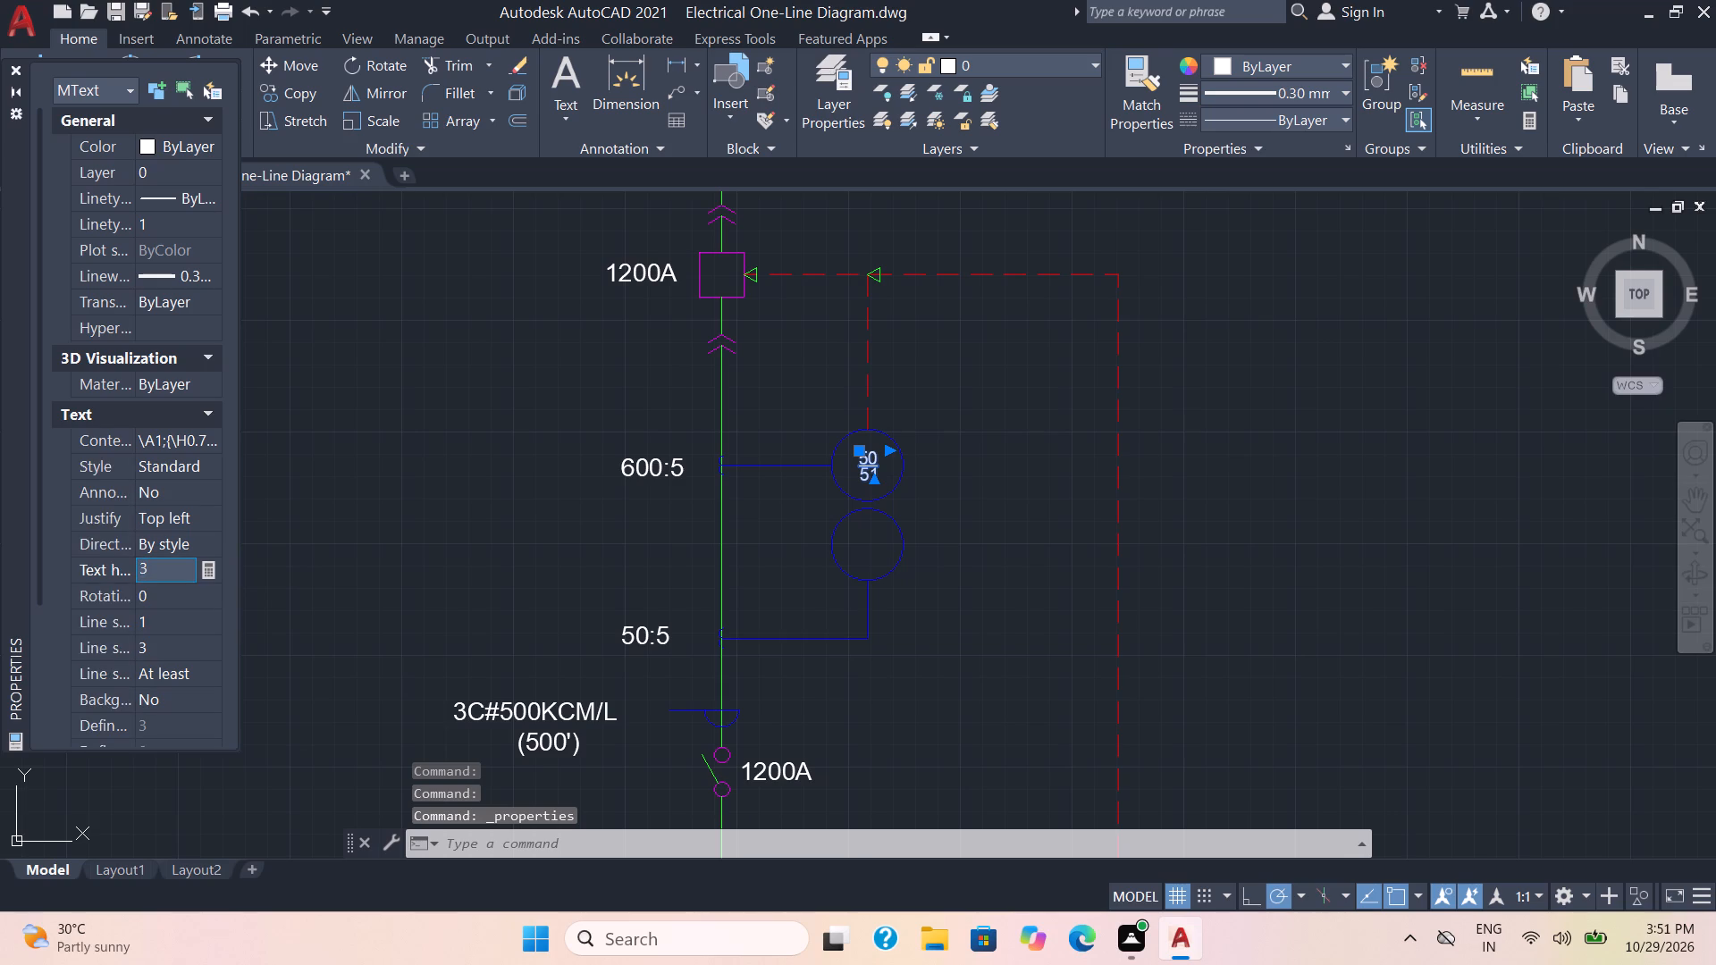
key(Return)
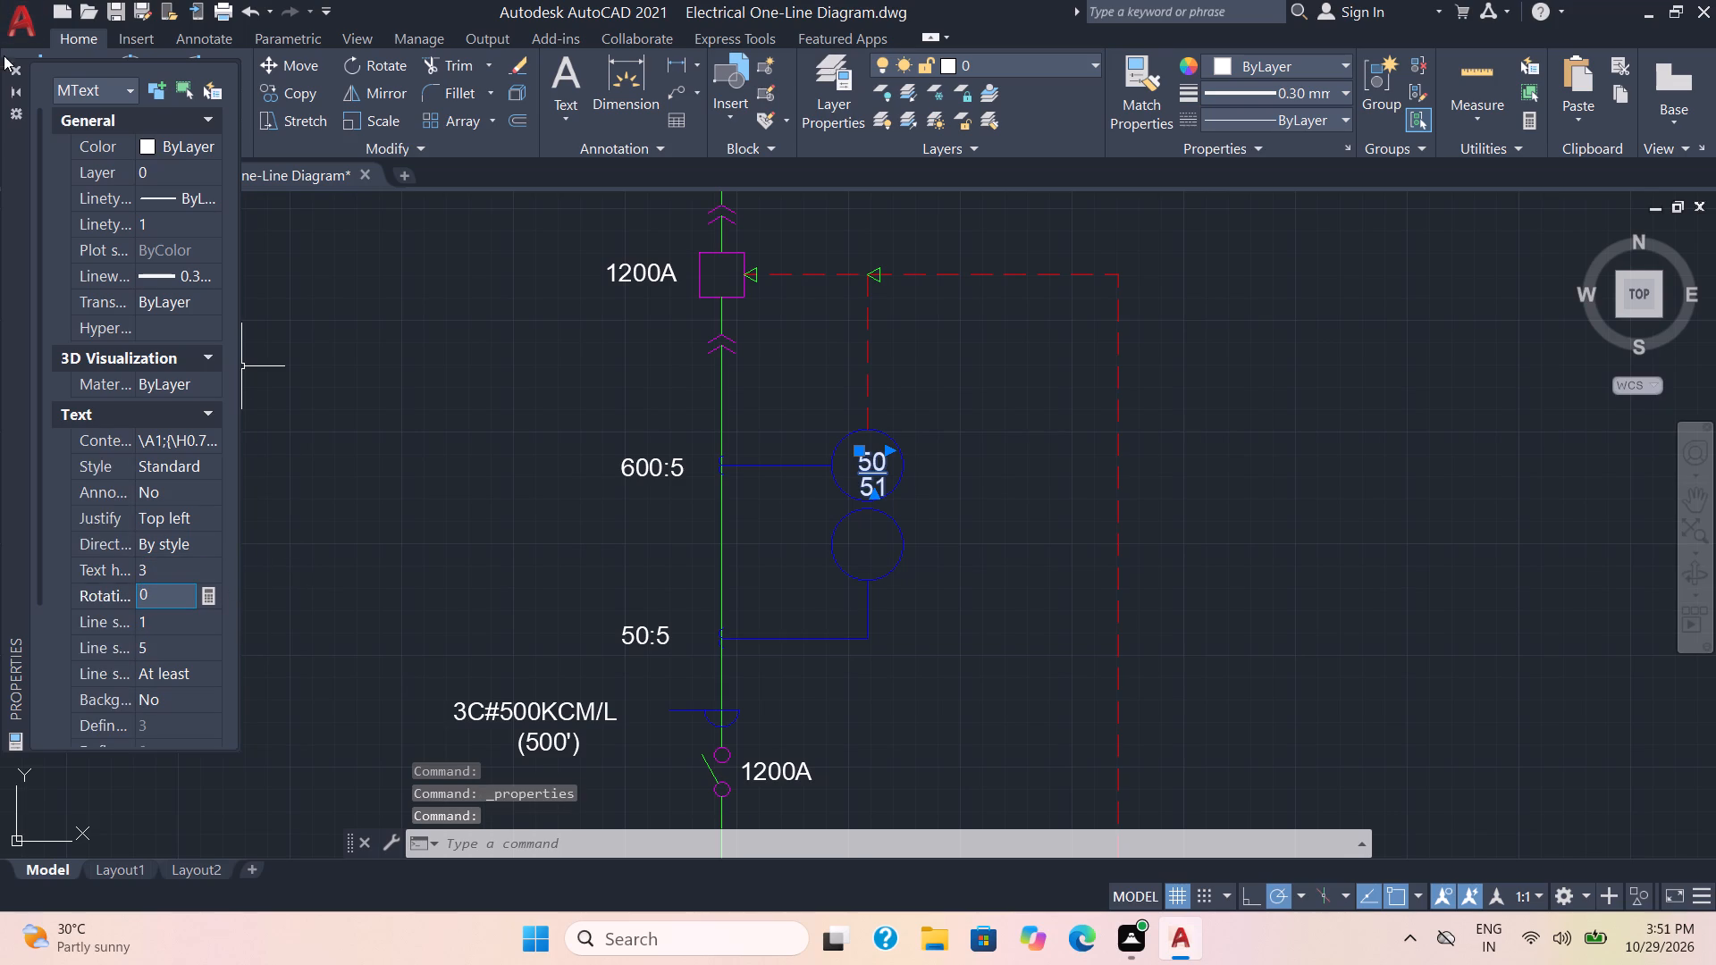
click(13, 72)
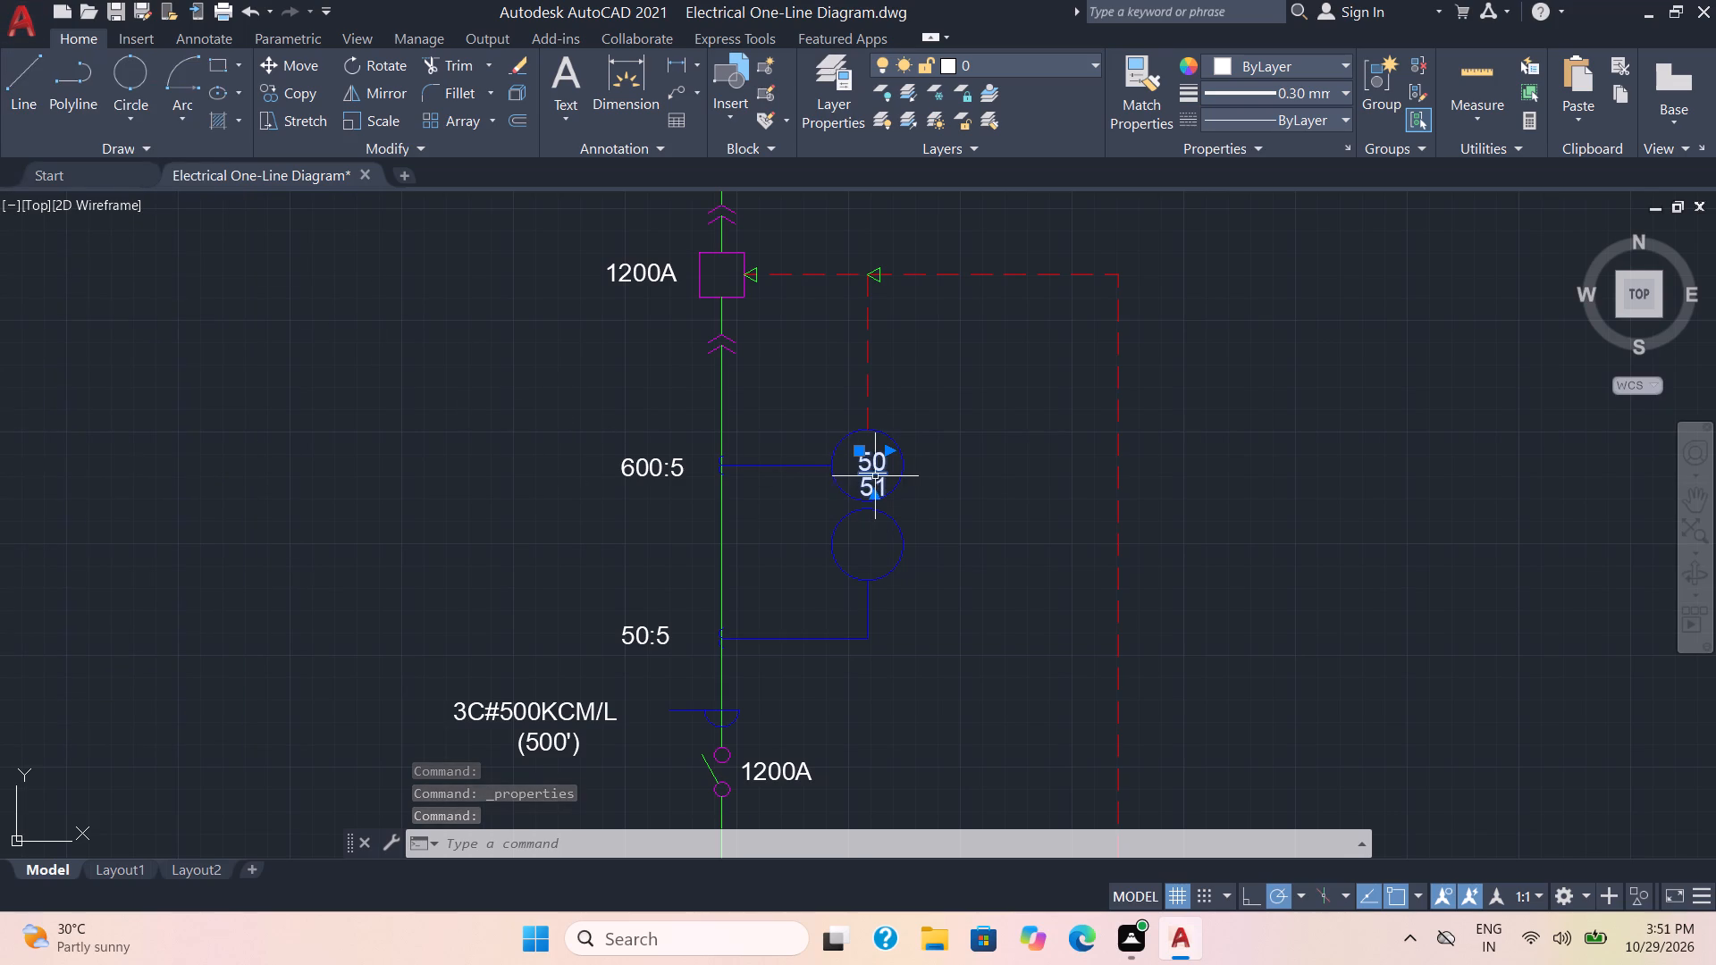
Move the 50/51 label about 1 mm at about 124° to centre it in the upper blue relay circle on the 600:5 branch.
click(276, 70)
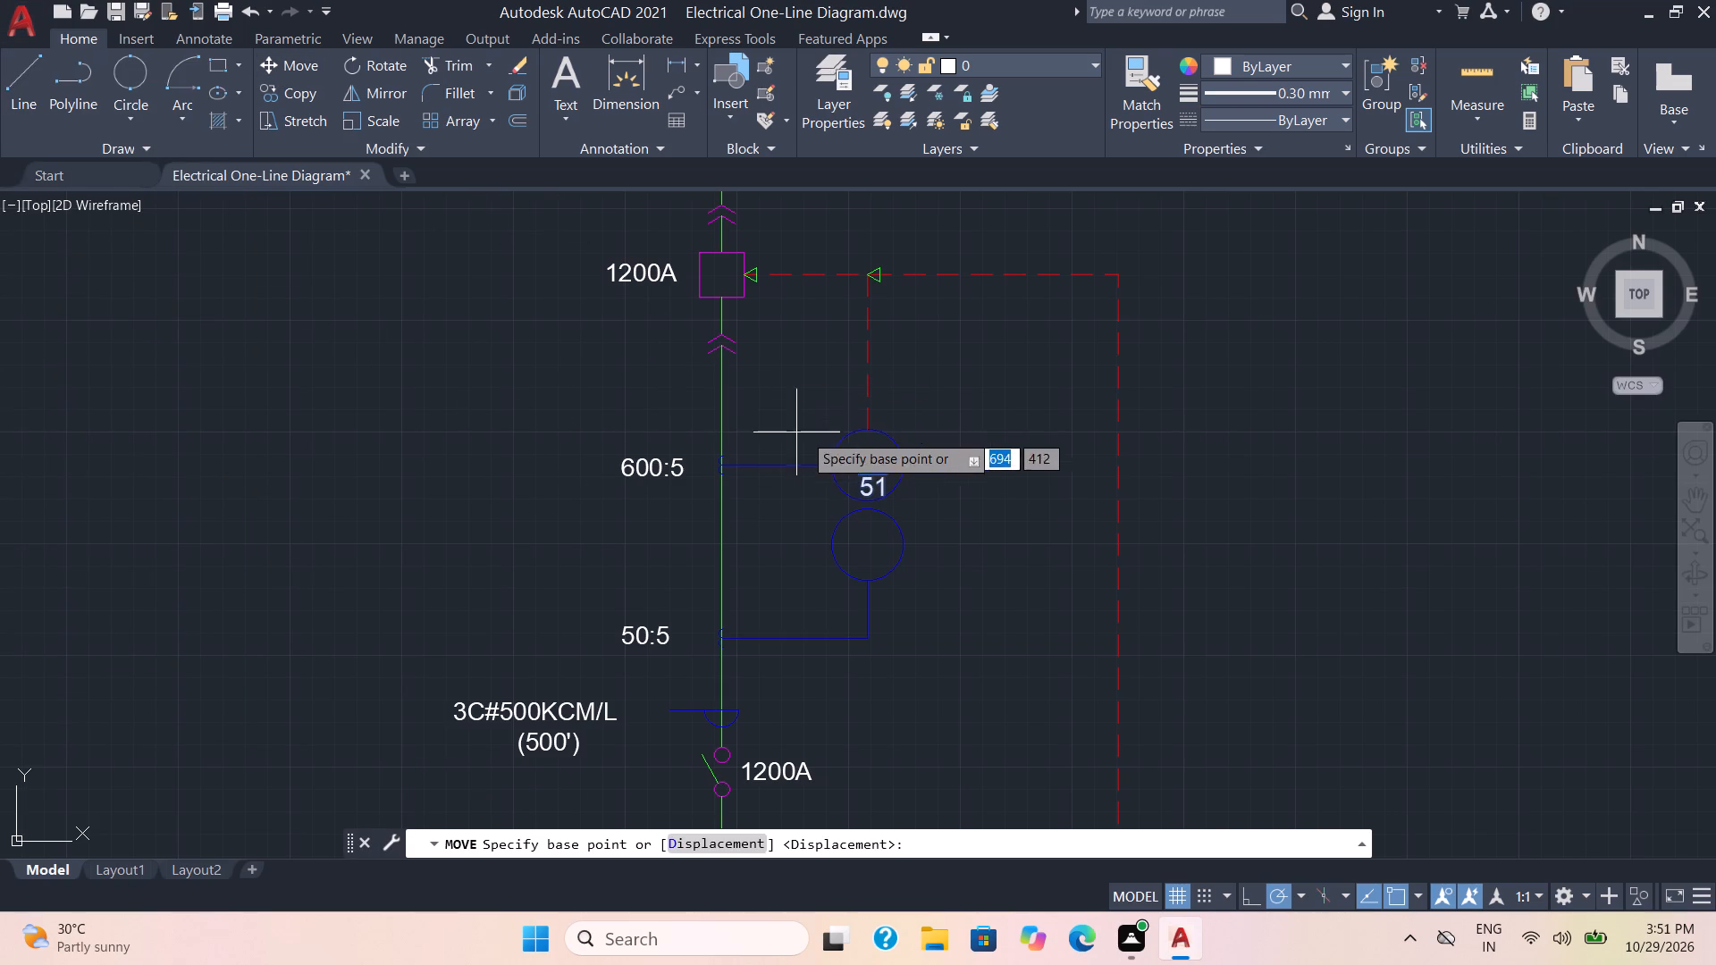
scroll(868, 484, up, 4)
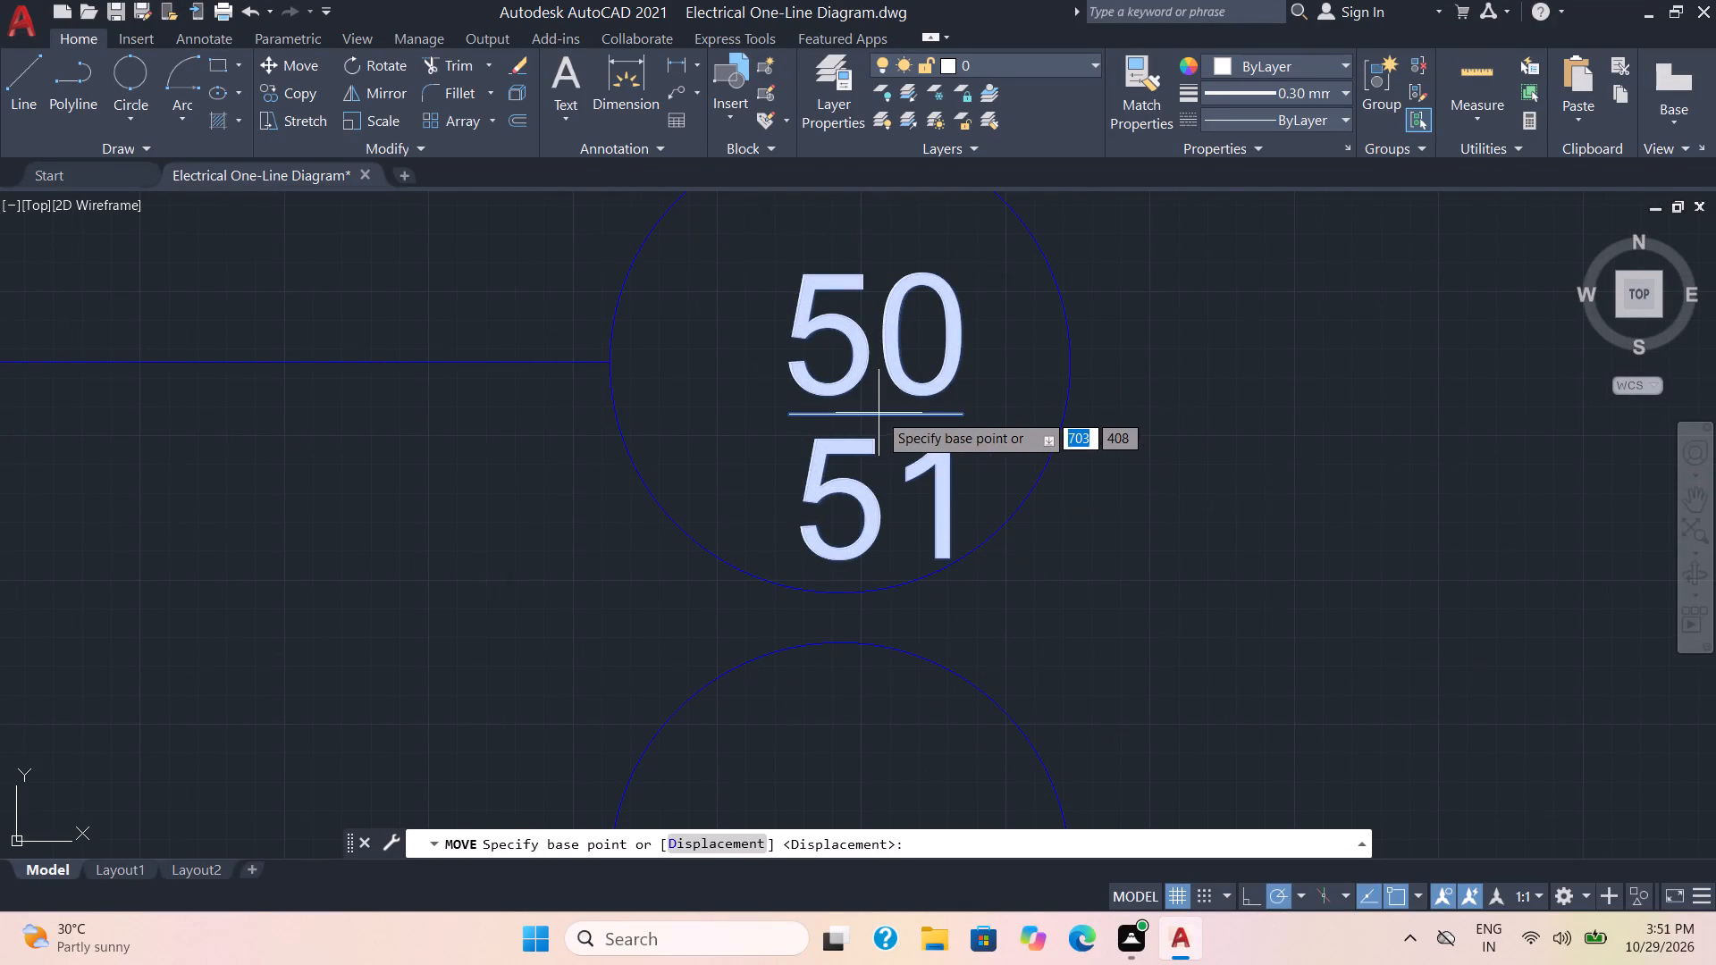
click(878, 412)
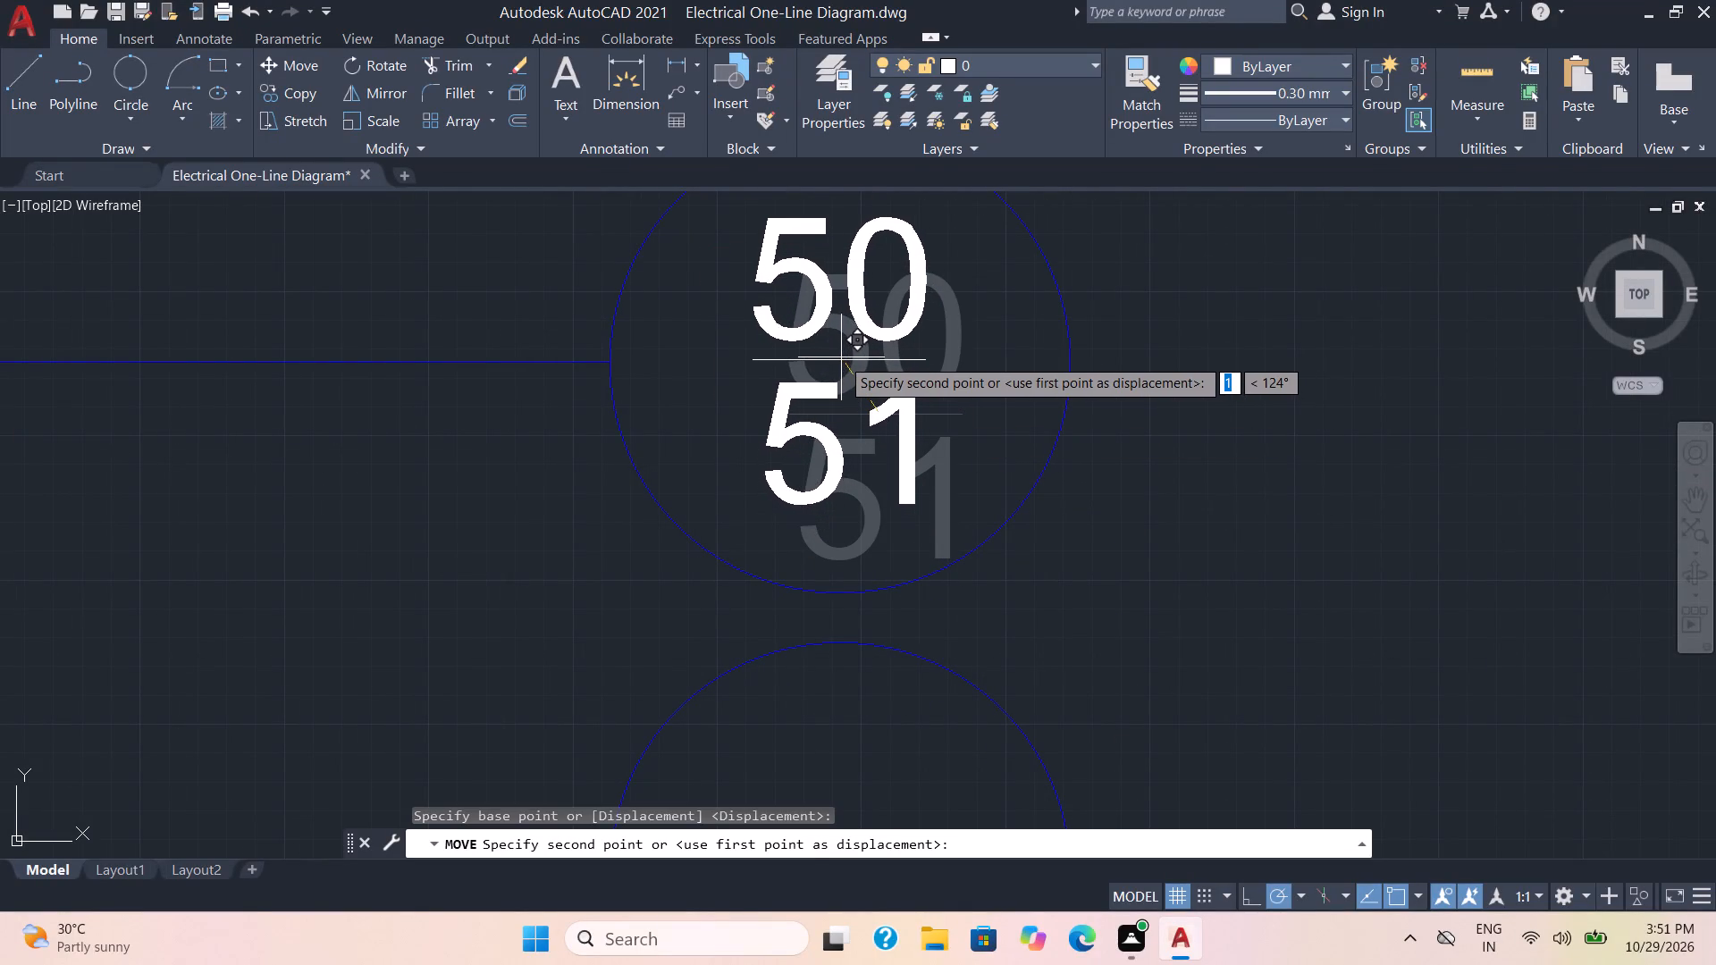
click(841, 354)
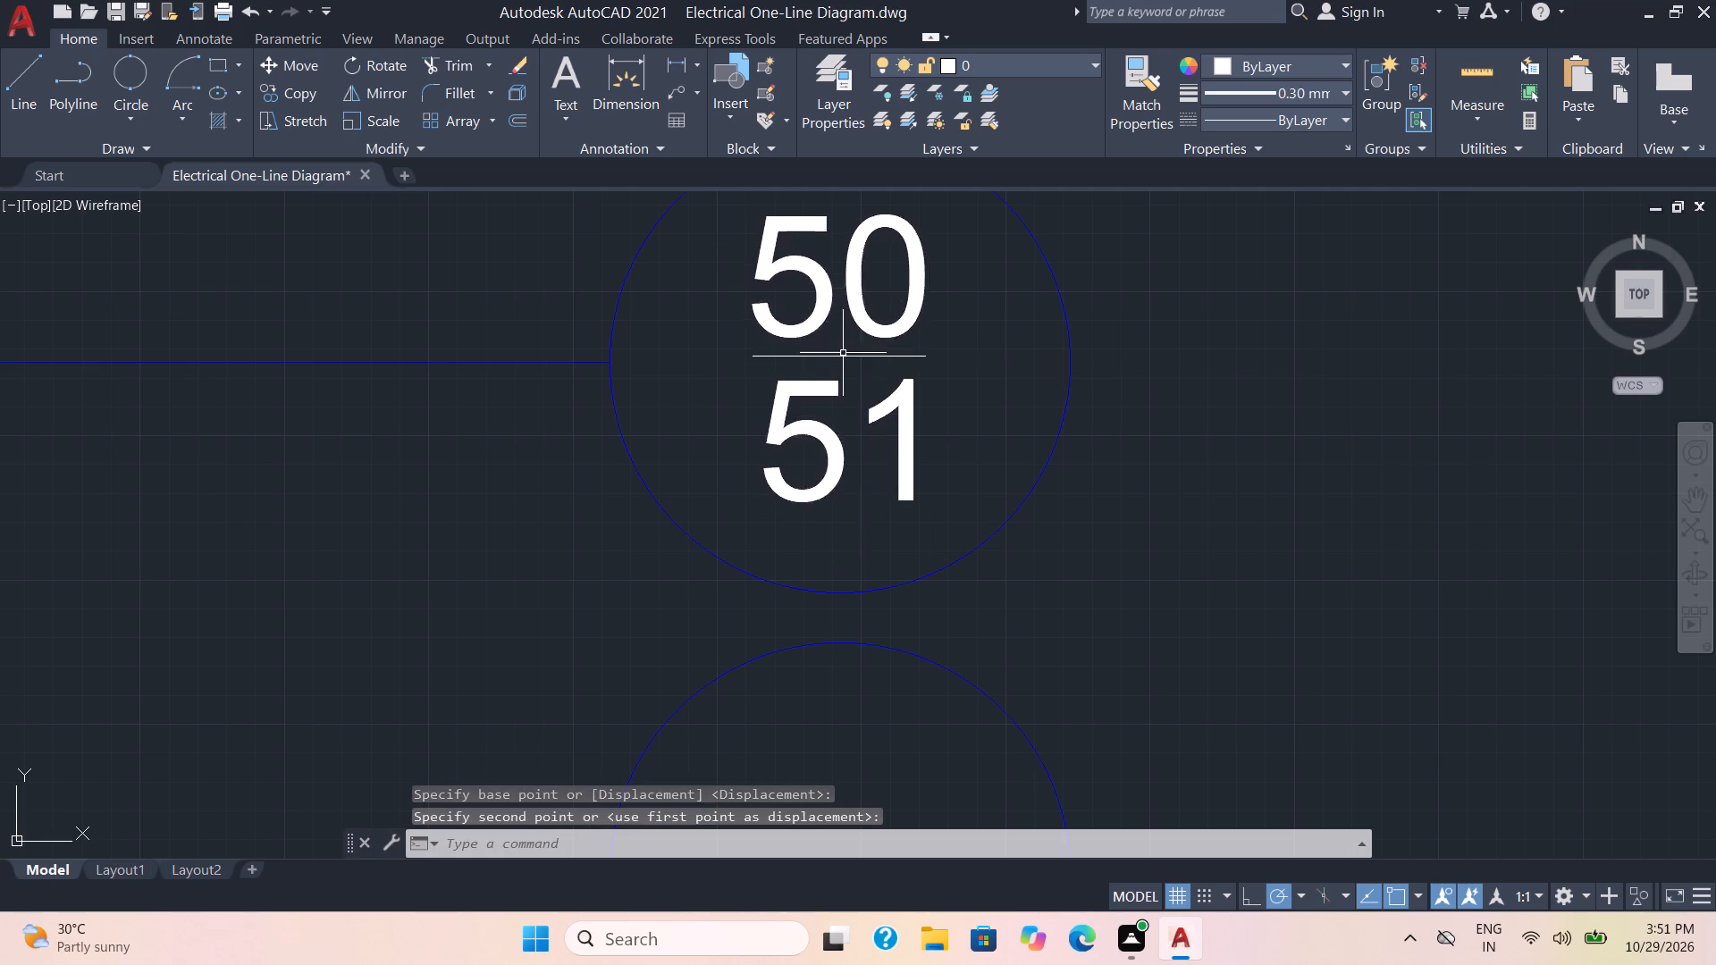
Copy the 50/51 label to the first relay circle on the 150:5 branch and the first circle on the branch just above the SUB A bus.
scroll(914, 454, down, 2)
scroll(950, 580, down, 1)
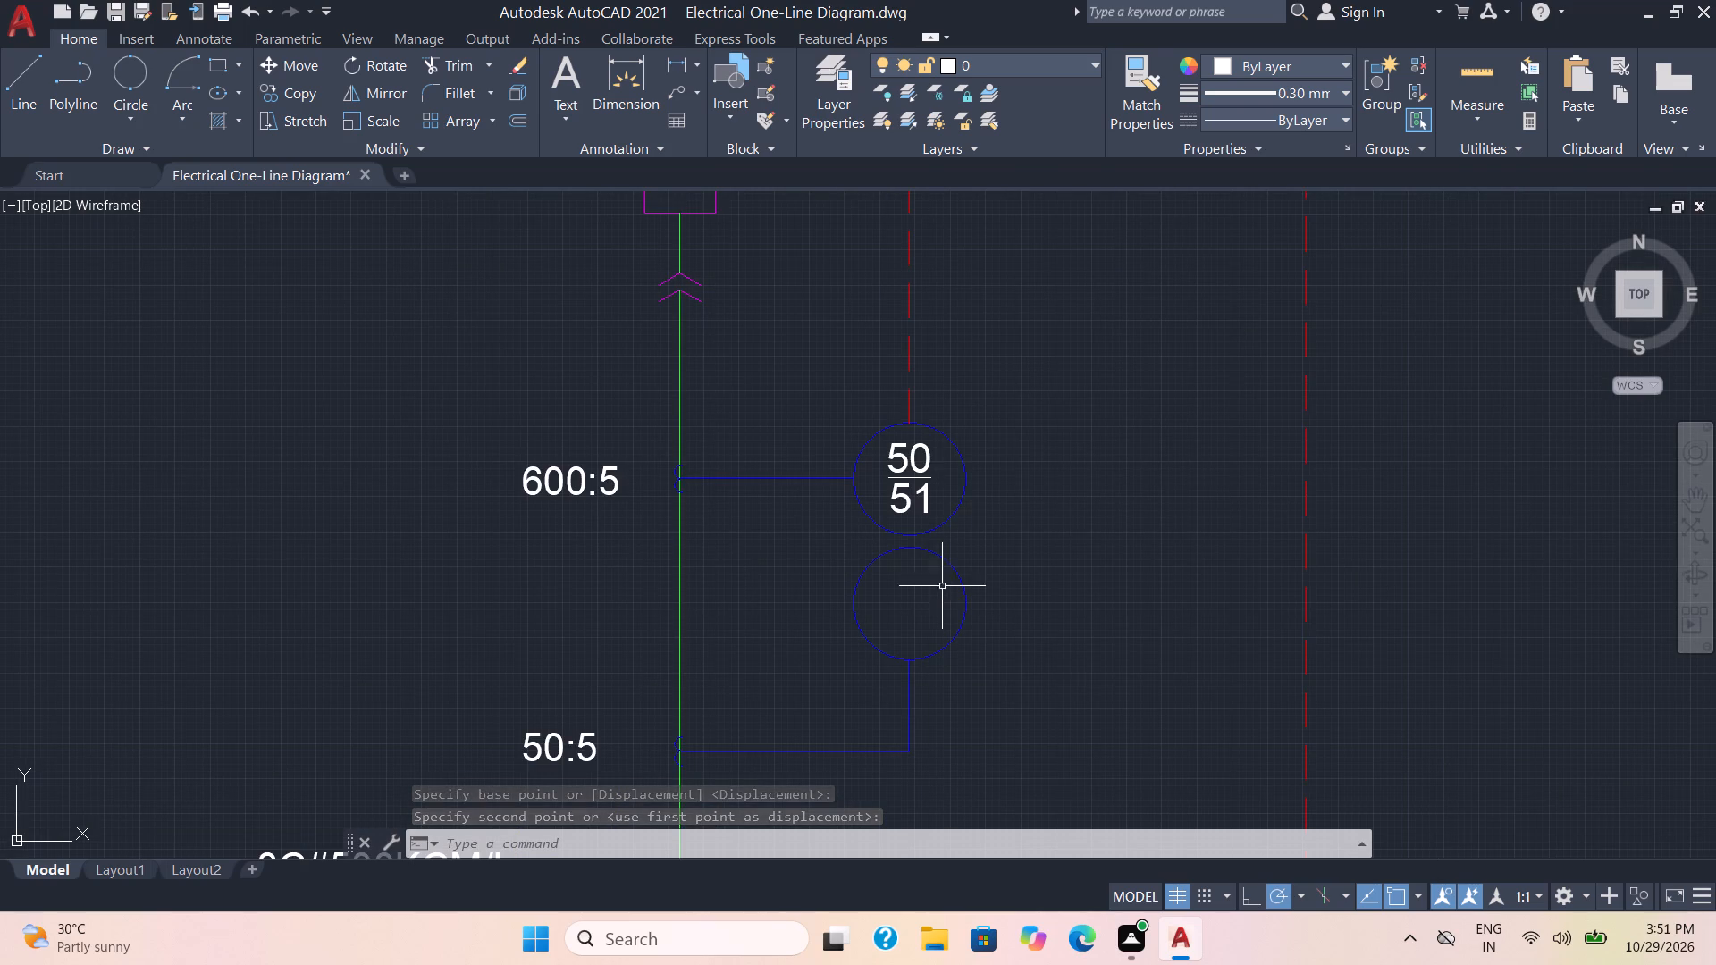
click(917, 477)
click(291, 90)
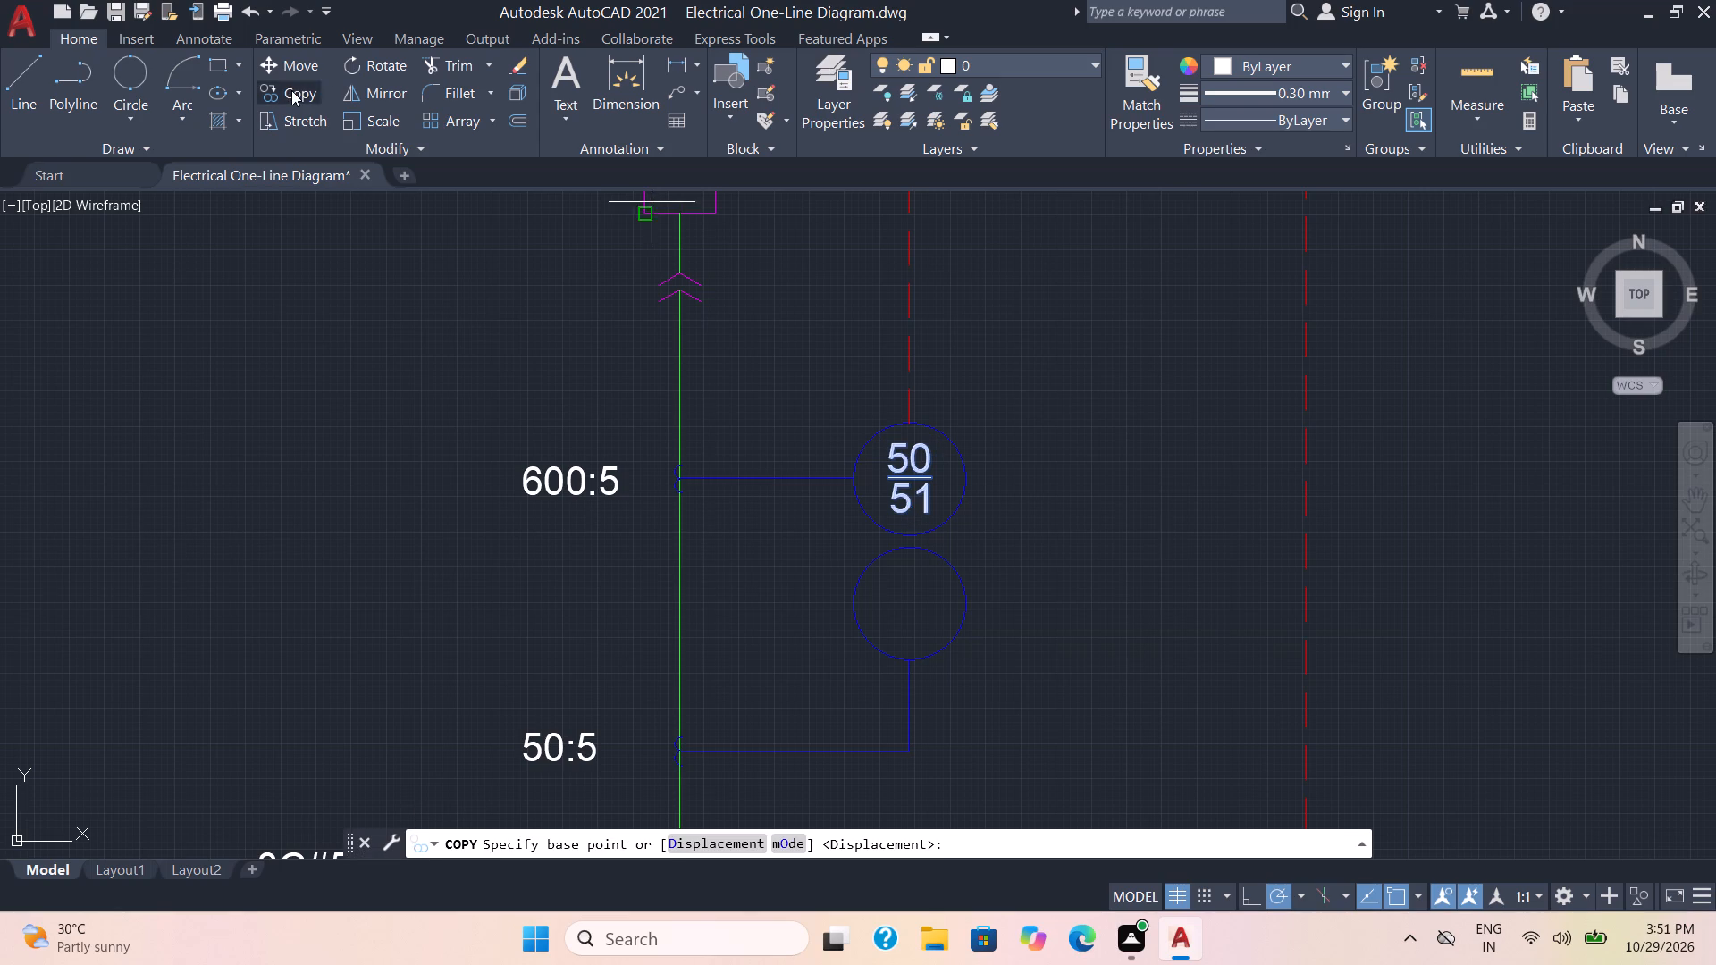
click(910, 476)
scroll(891, 679, down, 1)
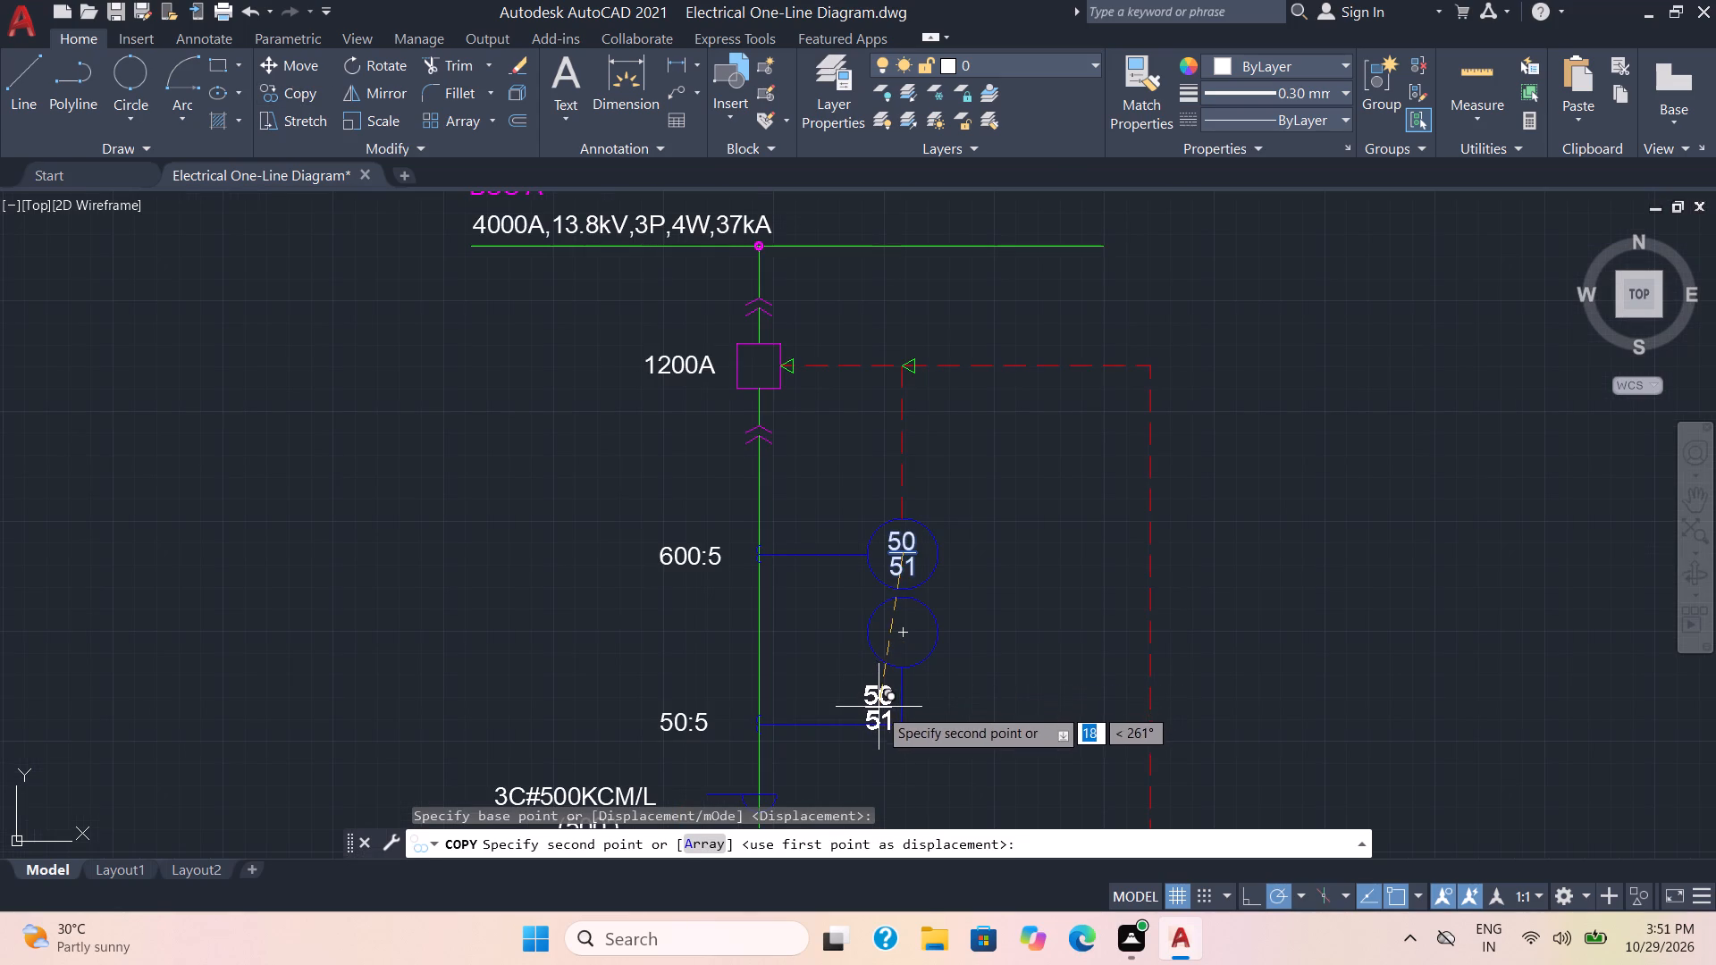
middle_drag(878, 708, 985, 285)
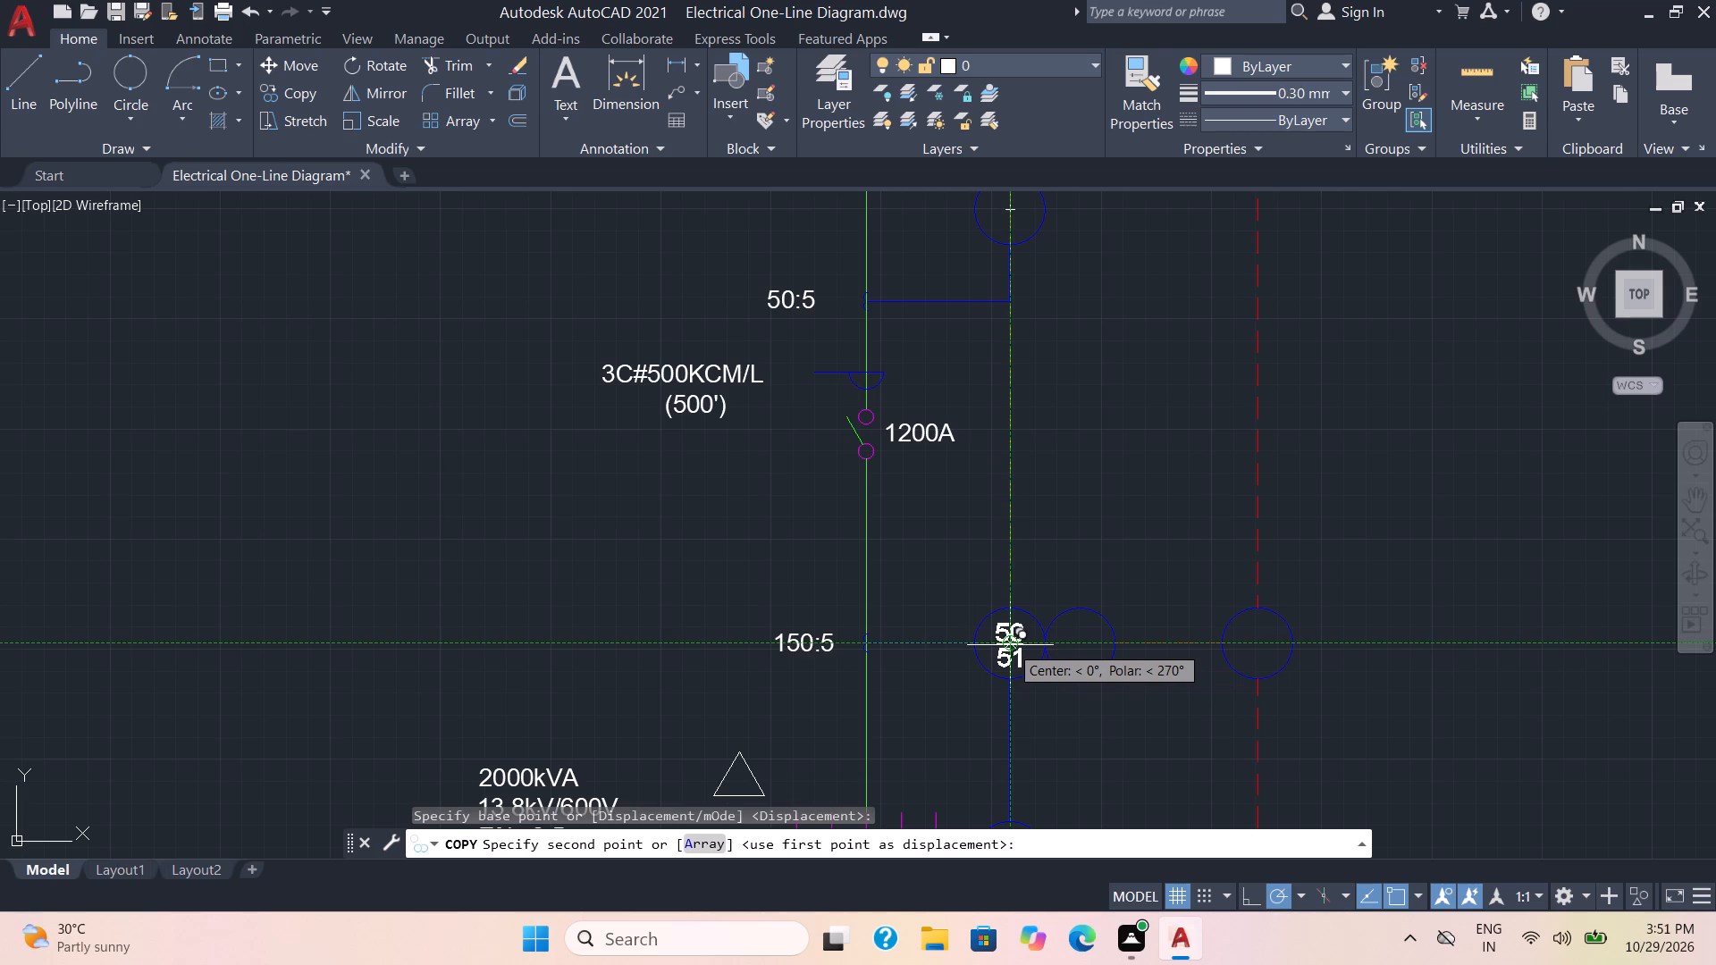
click(1010, 645)
scroll(1037, 794, down, 1)
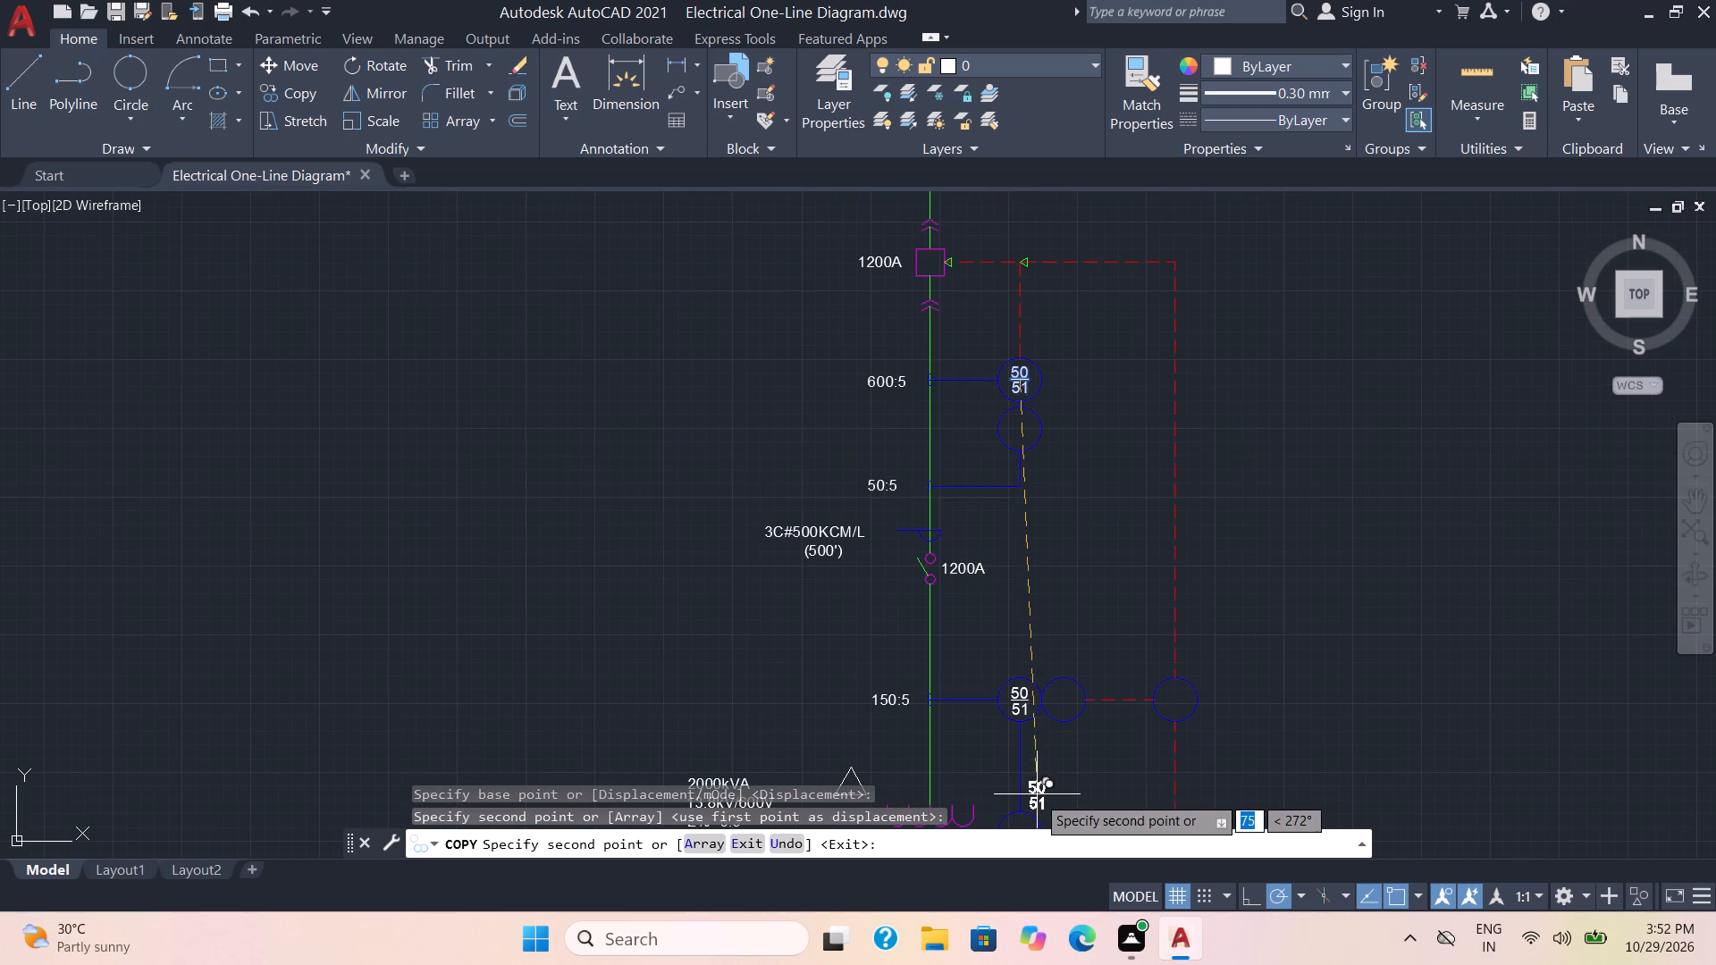
middle_drag(1054, 783, 1065, 506)
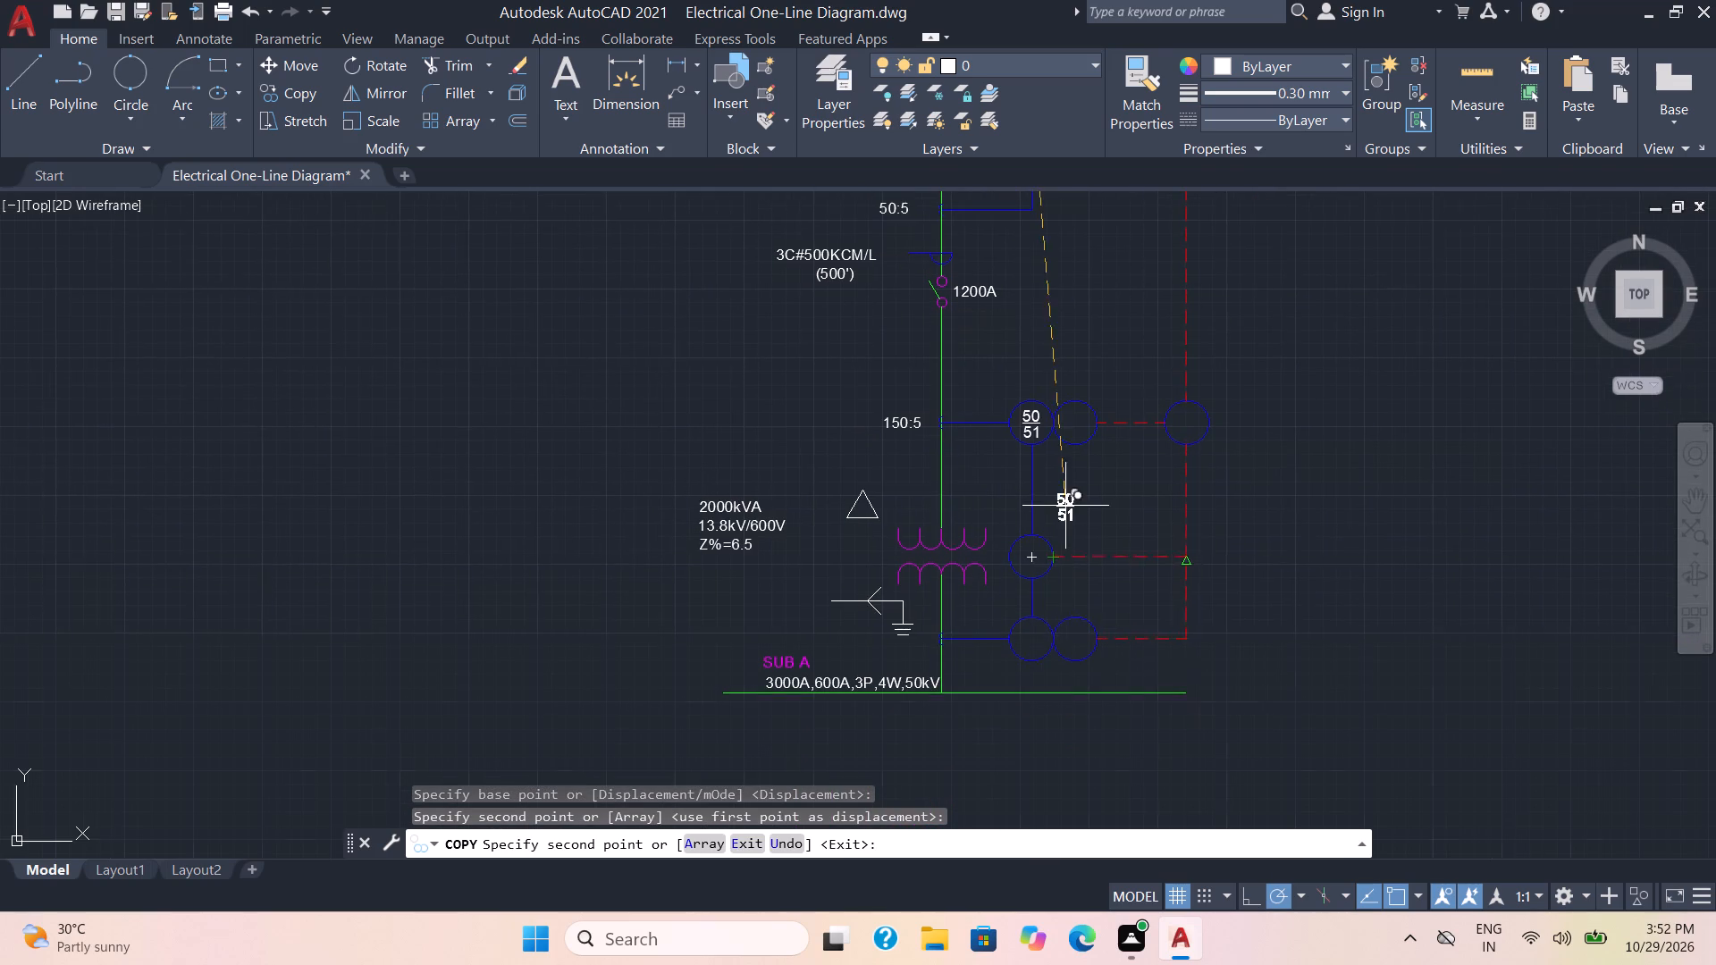
click(1032, 643)
key(space)
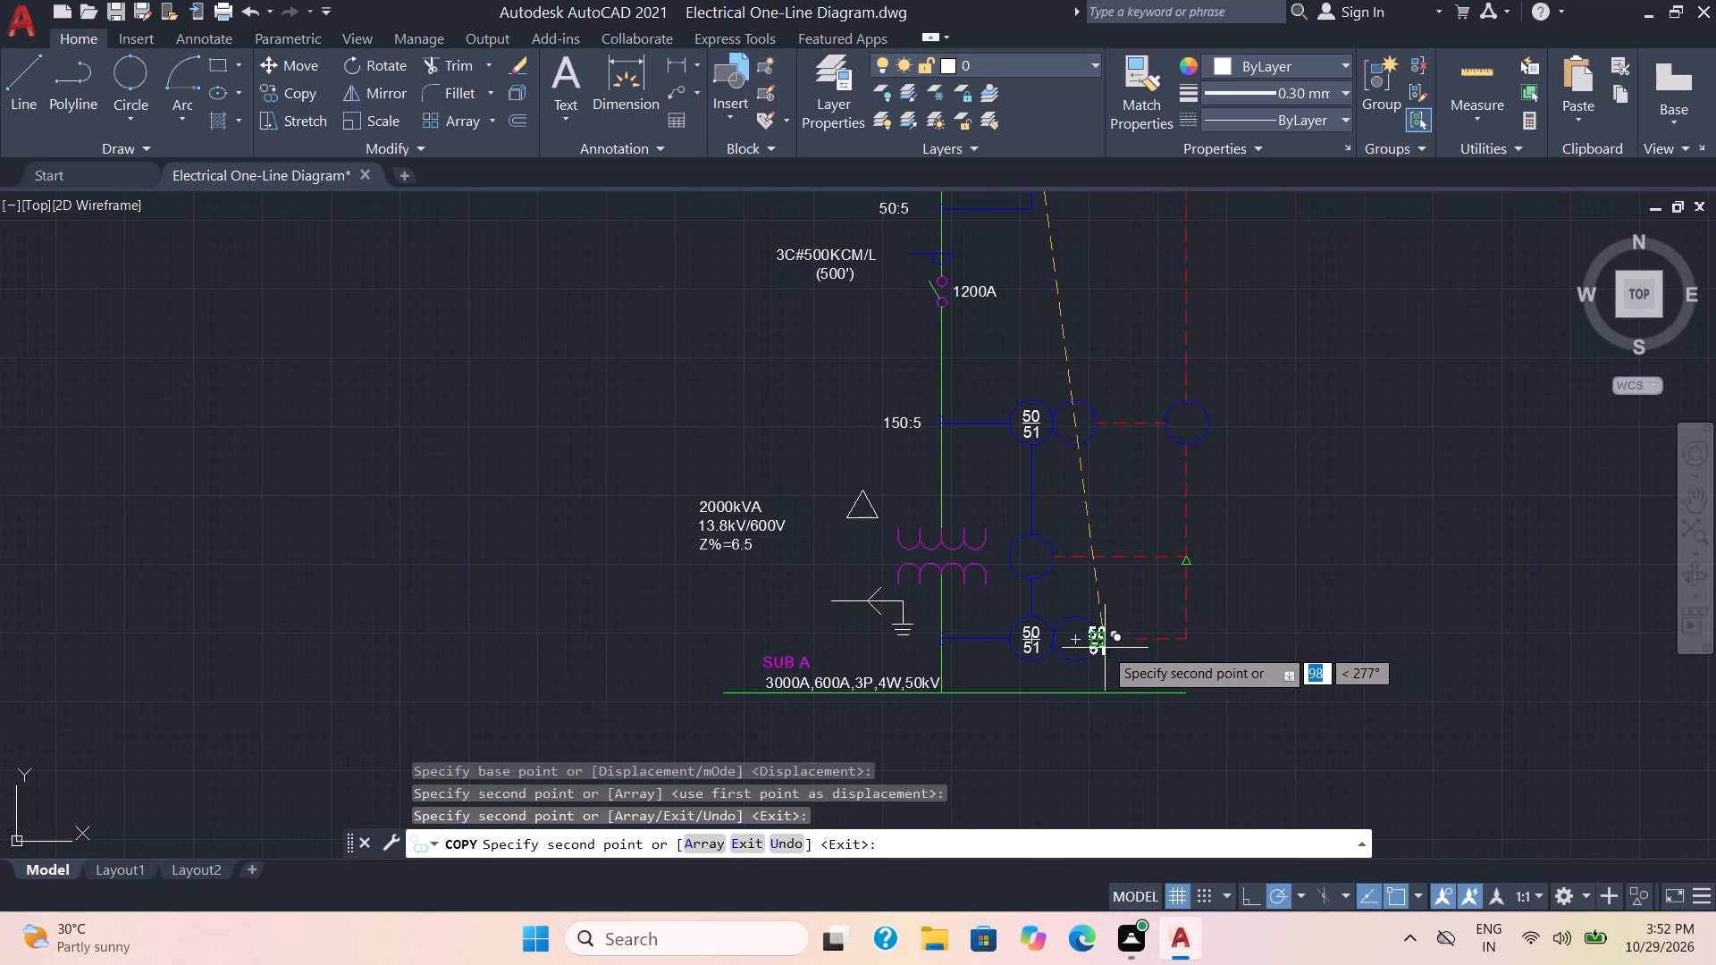
Copy the 50/51 label from the 150:5 branch into the centre of the empty relay circle on the 50:5 branch.
click(1032, 419)
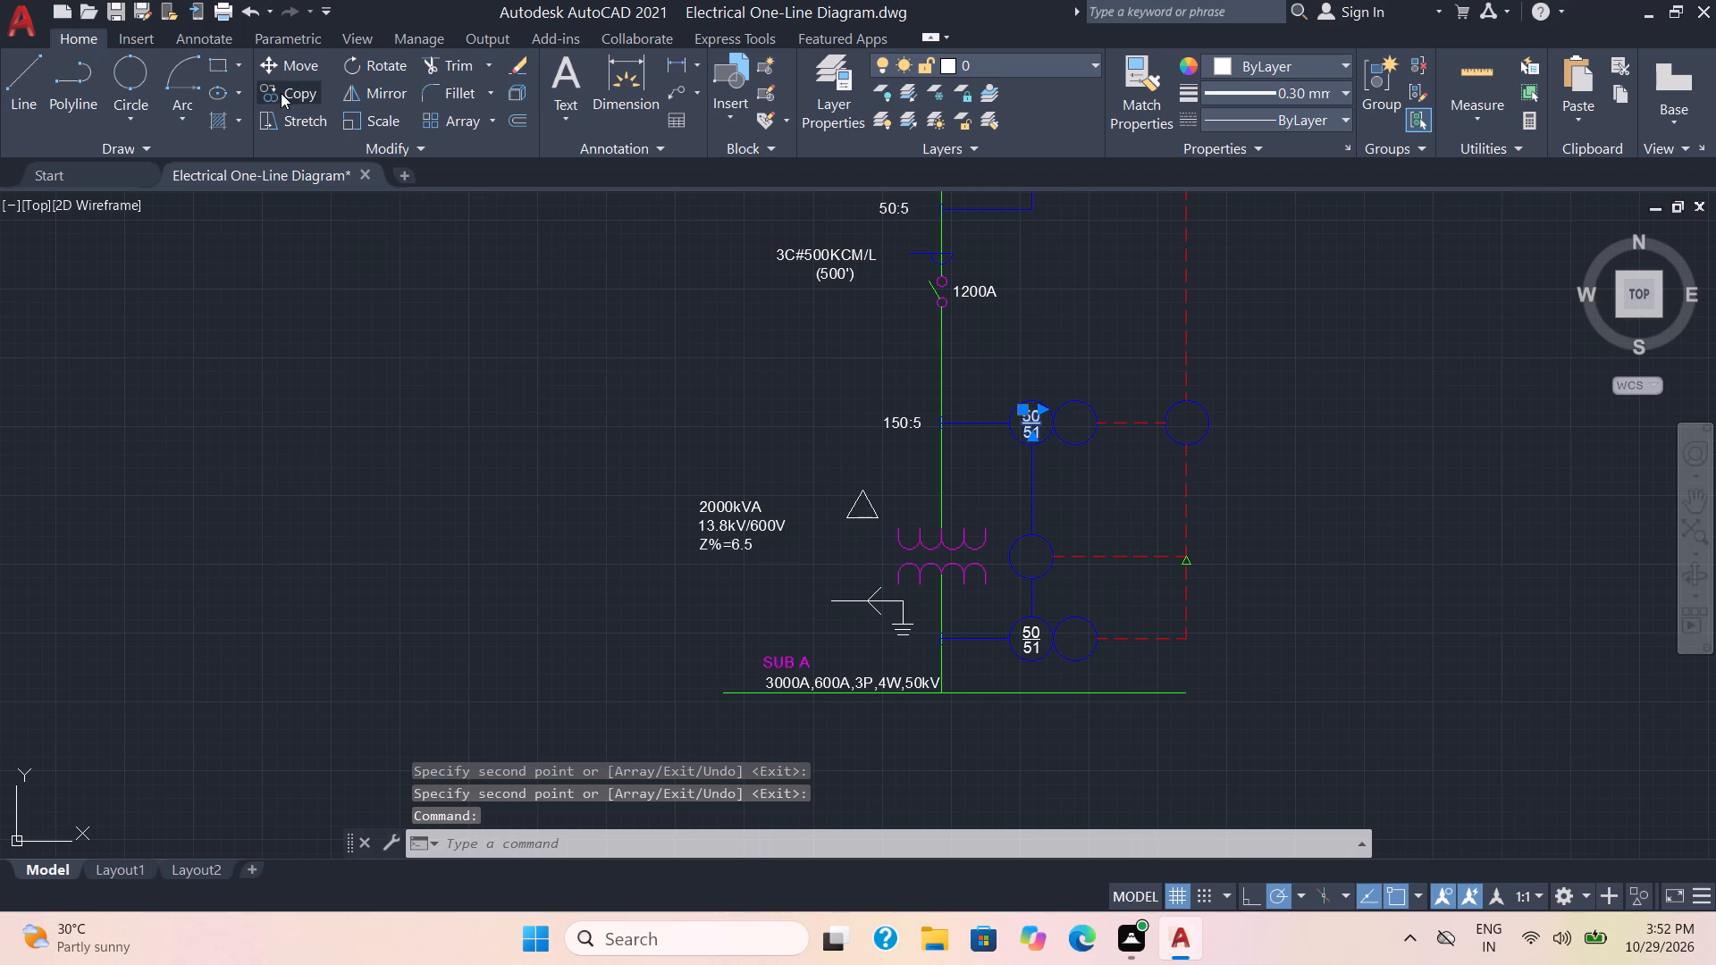
click(281, 93)
click(1033, 431)
middle_drag(1037, 353, 961, 788)
scroll(956, 630, down, 1)
scroll(956, 609, up, 4)
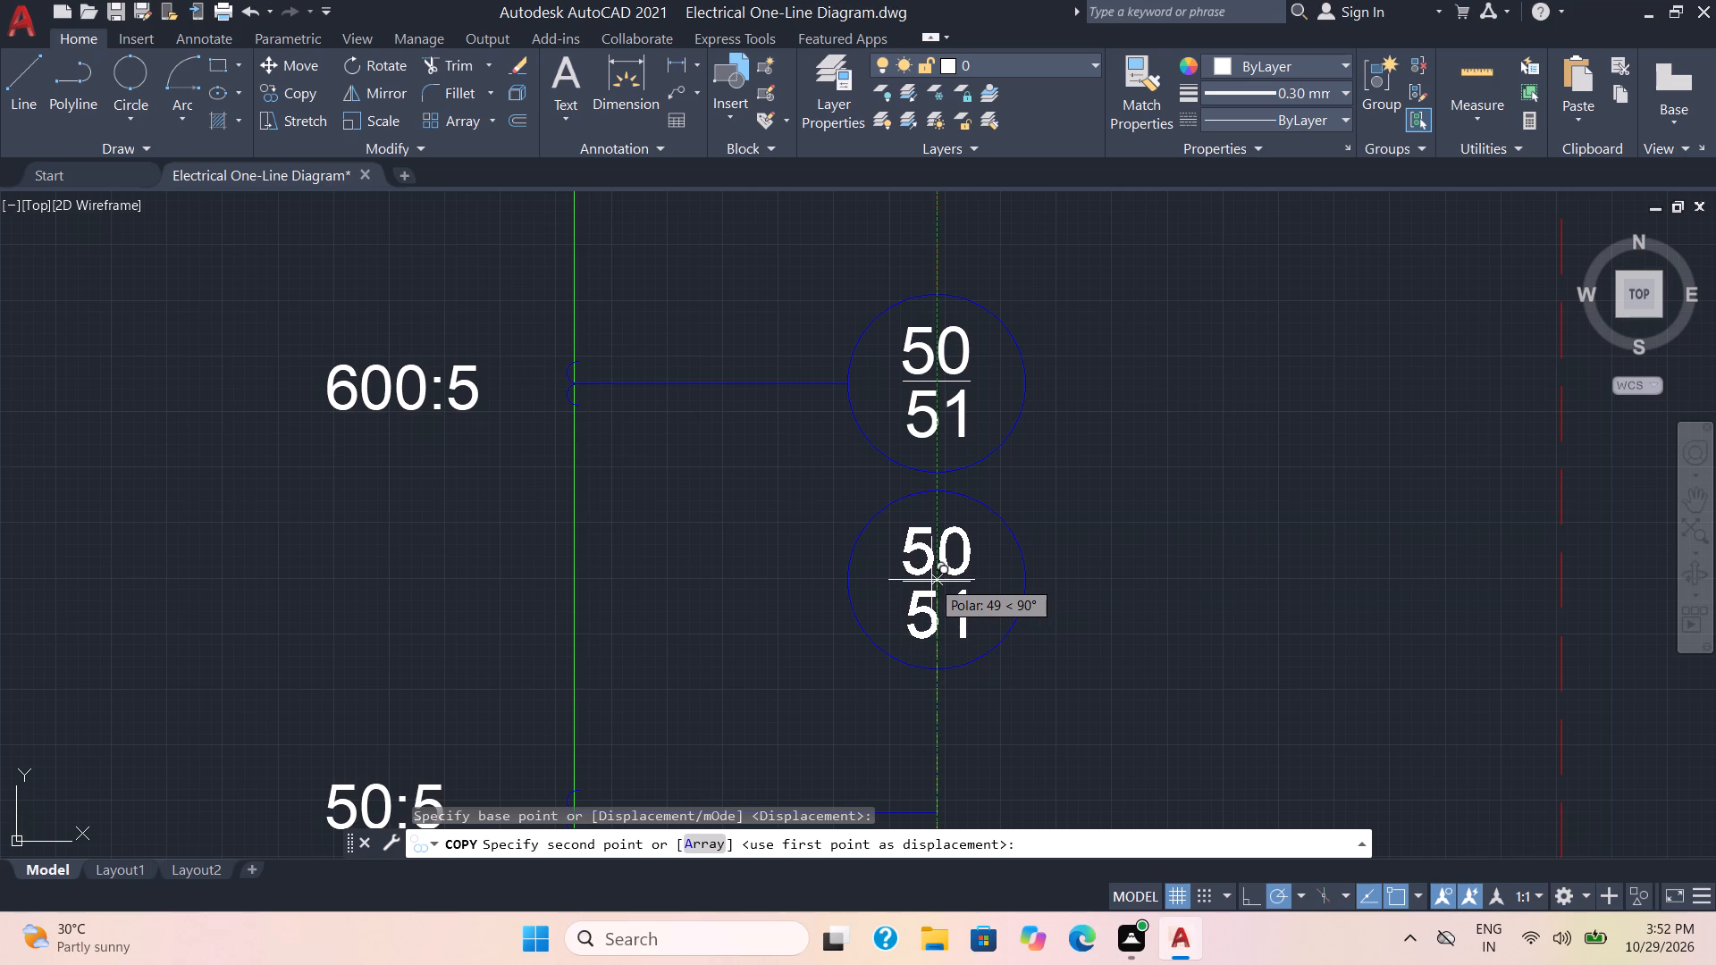
click(931, 580)
key(space)
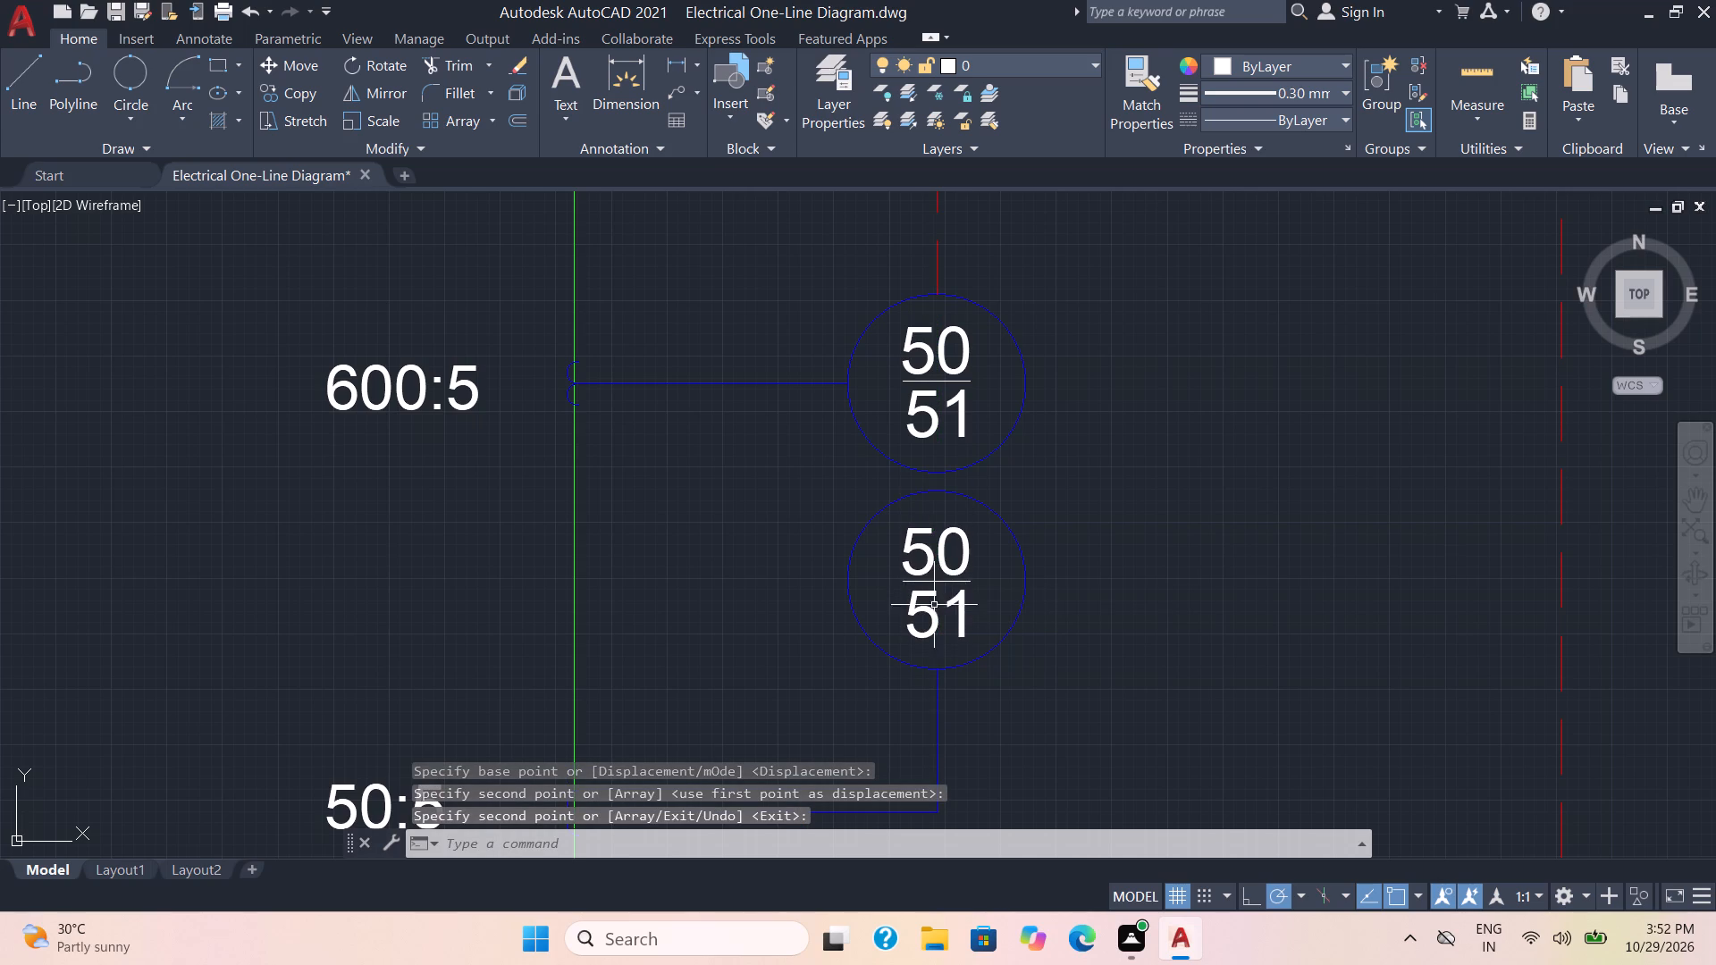
Replace the stacked label in the 50:5 branch relay circle with the text 50G.
double_click(937, 585)
double_click(942, 579)
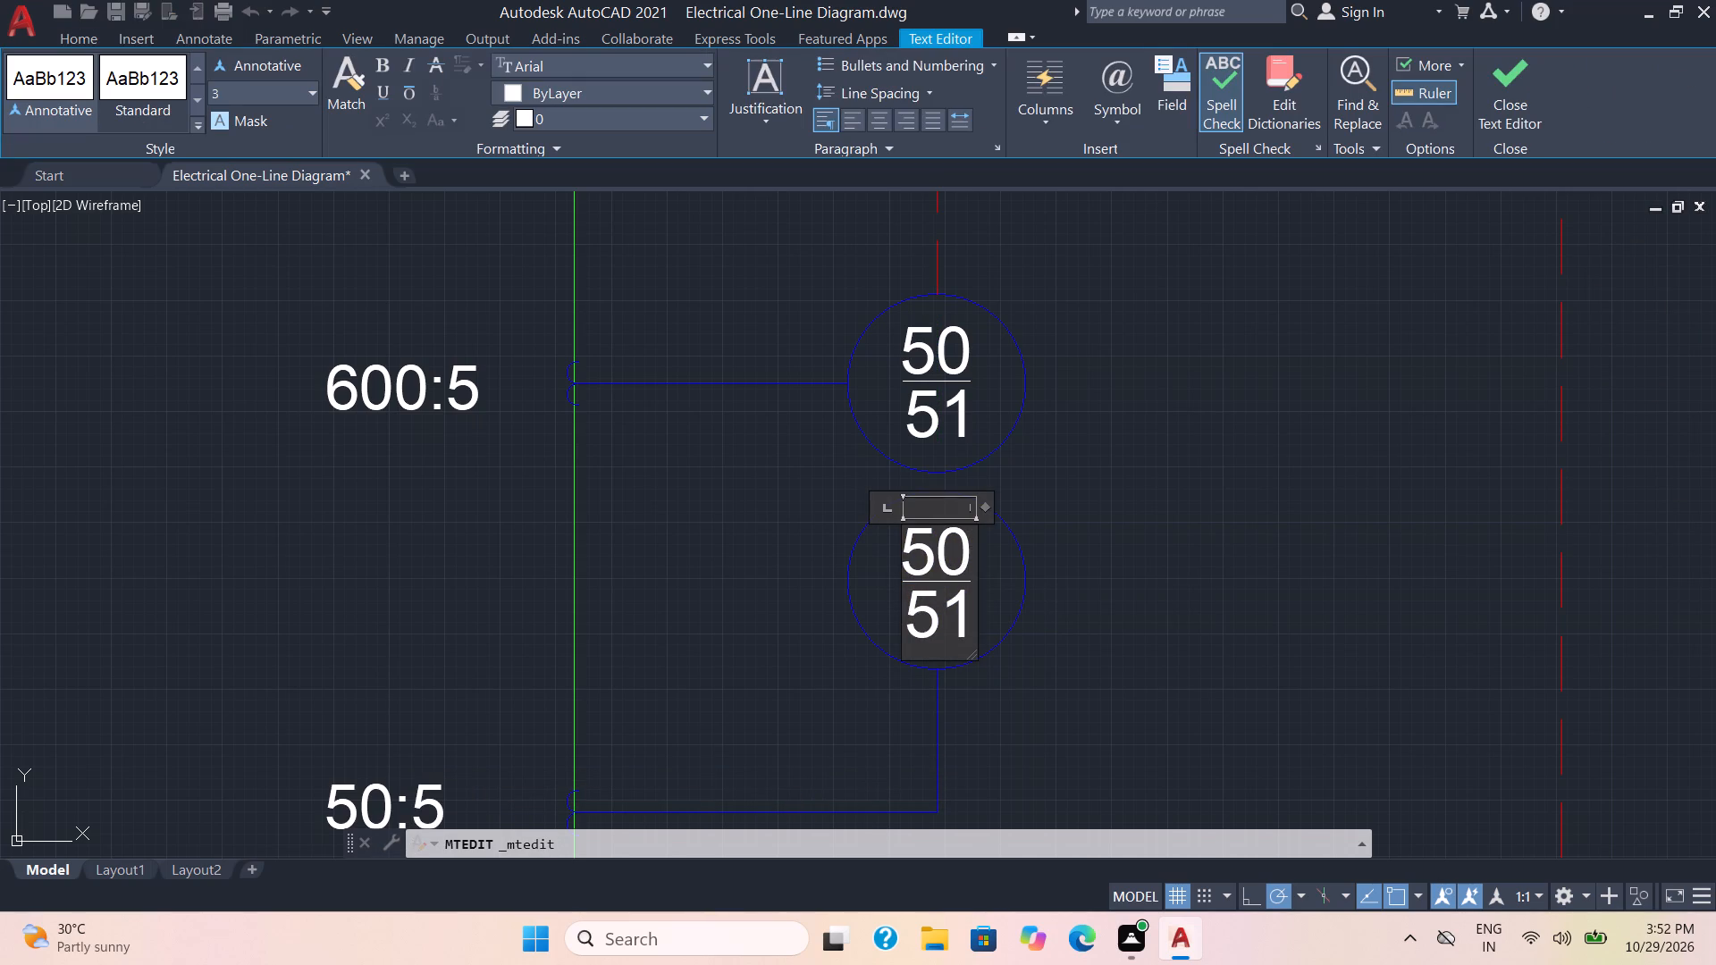
key(BackSpace)
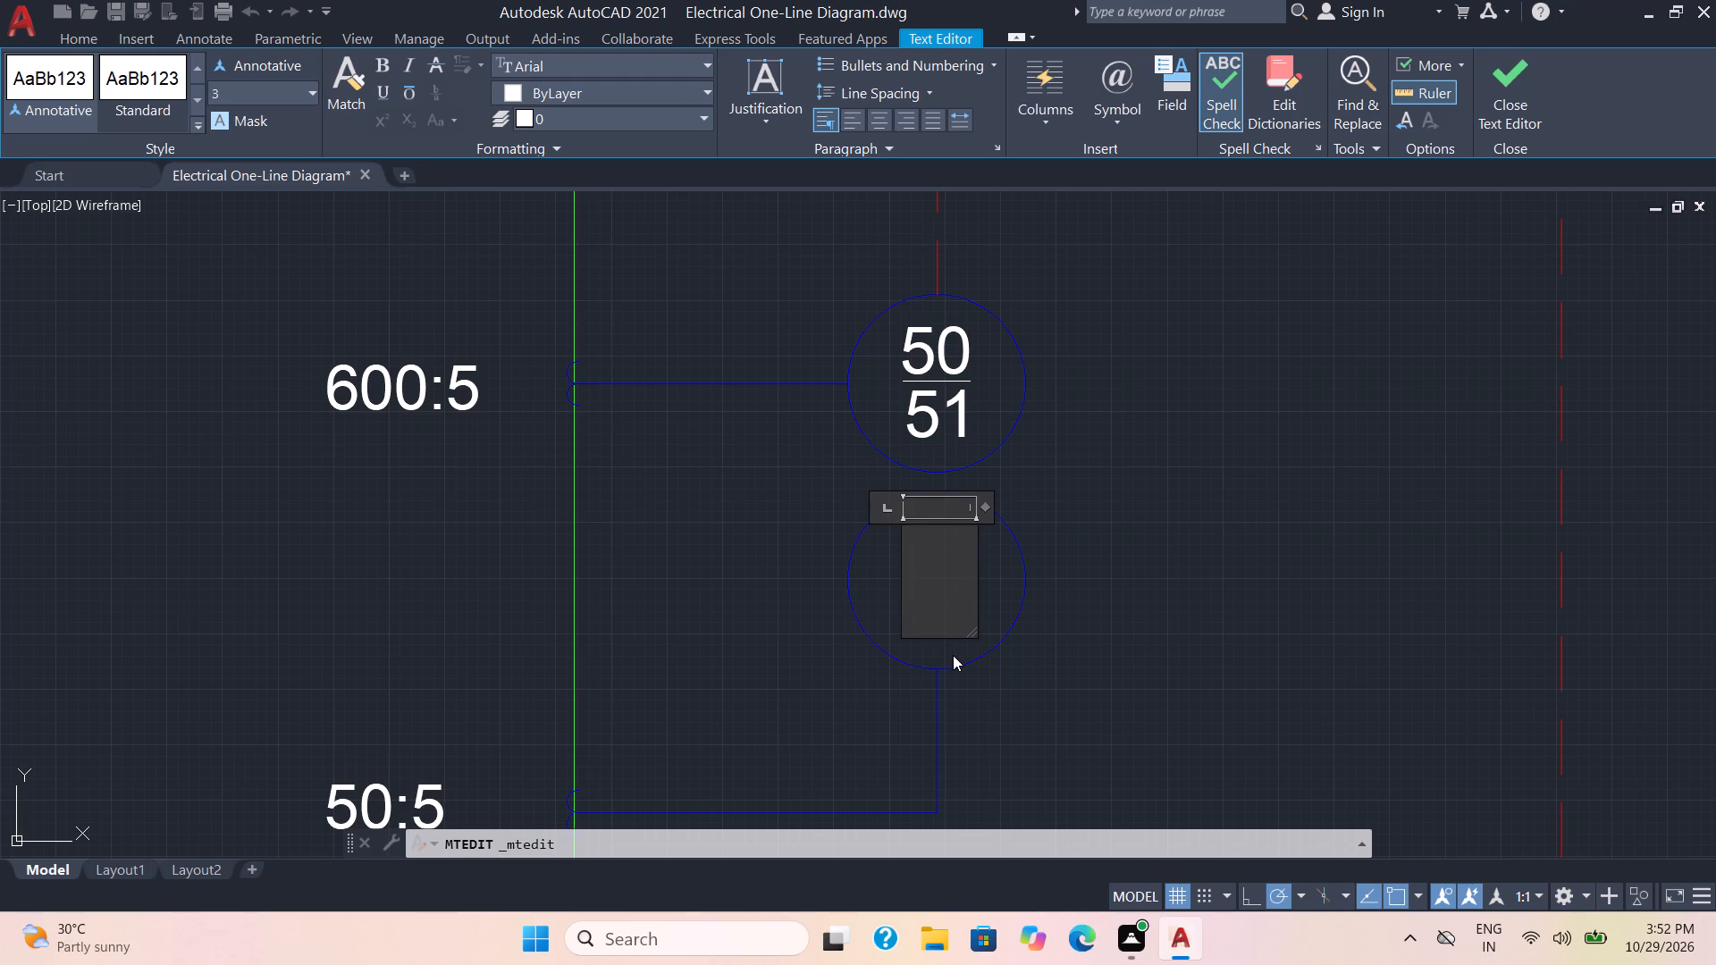
key(5)
key(0)
key(g)
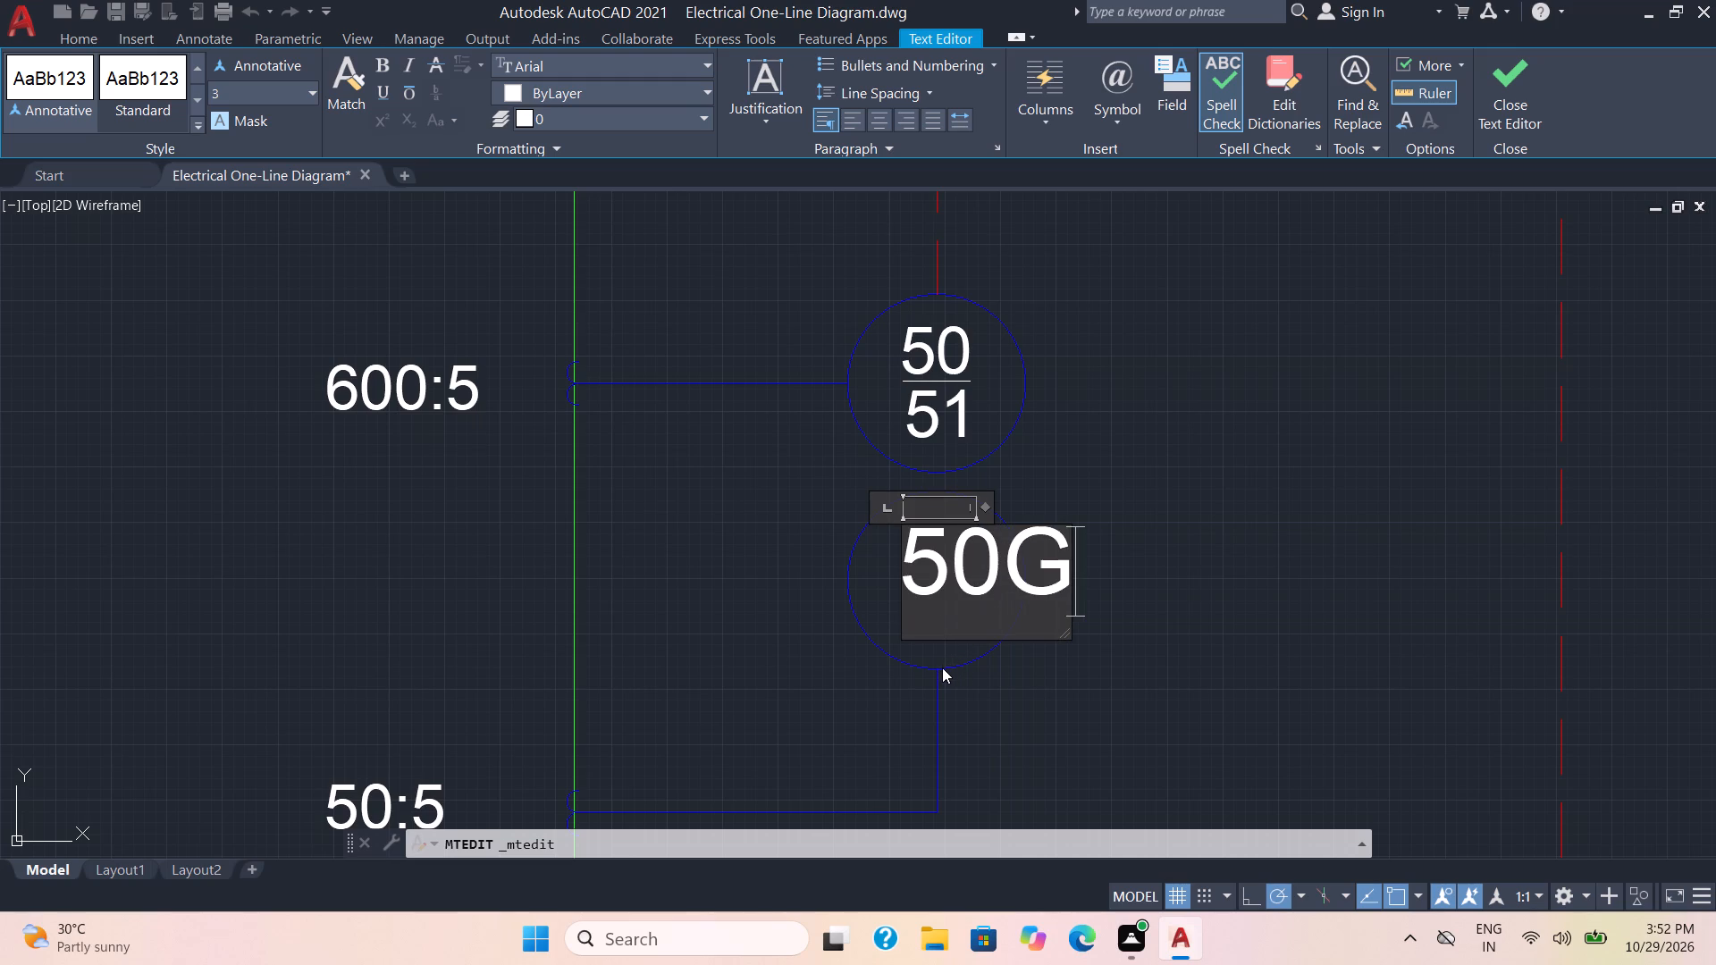
click(1021, 696)
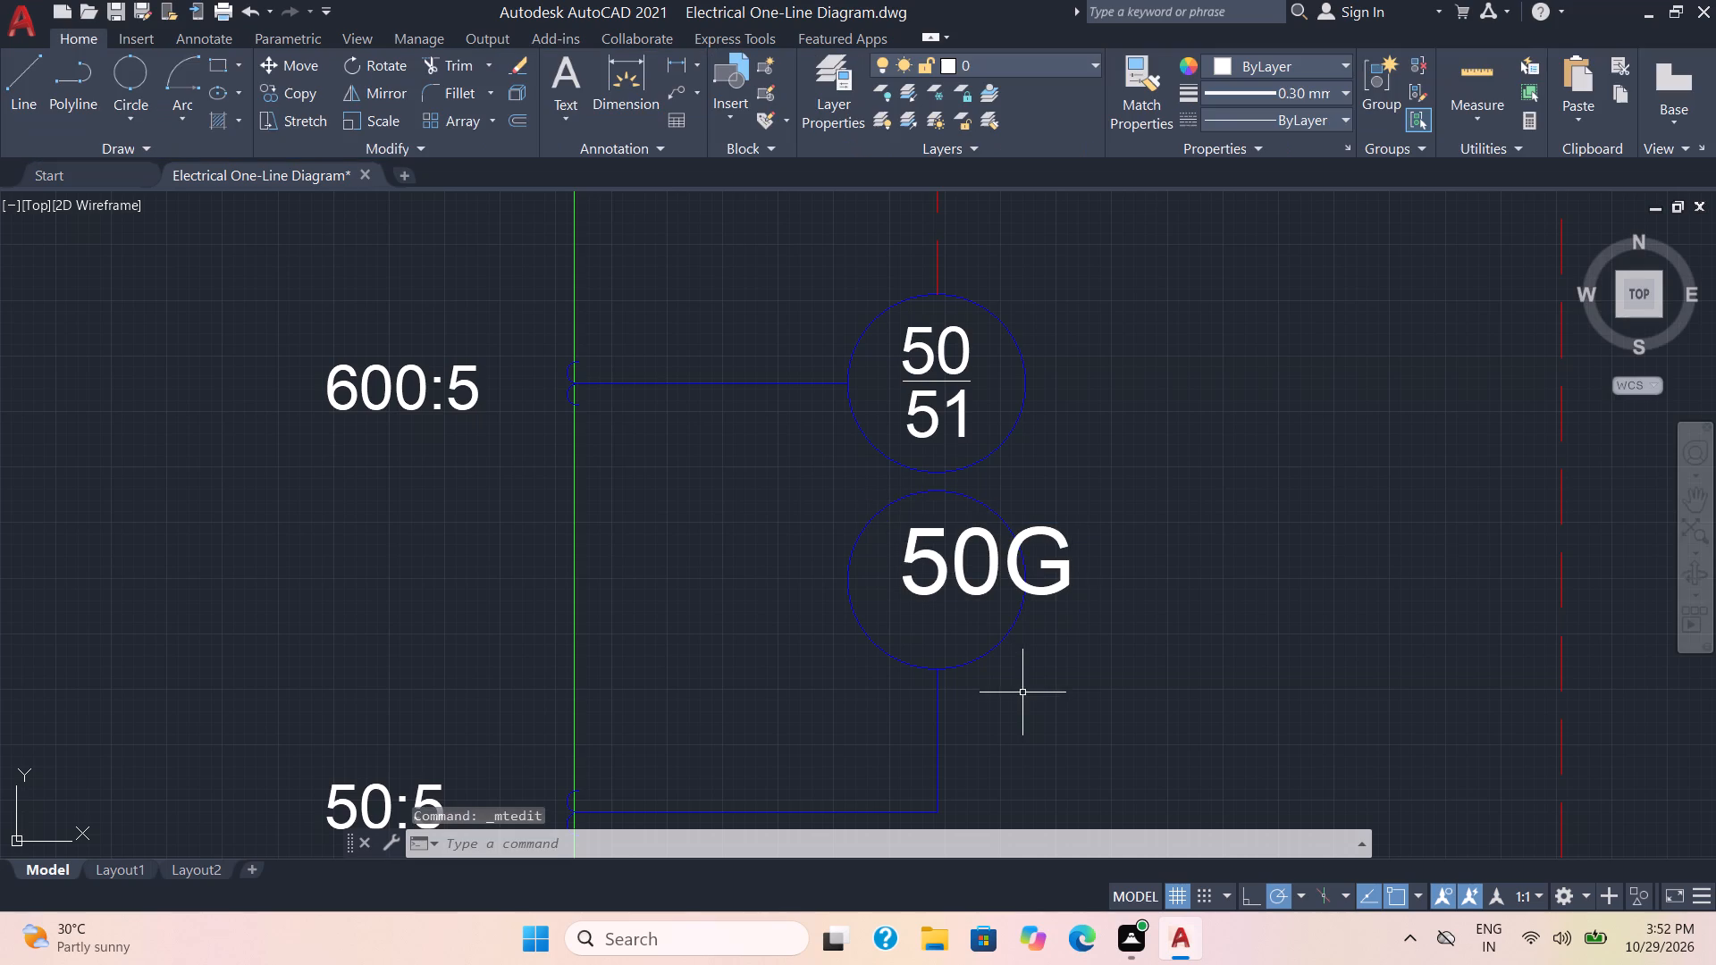
Set the text height of the 50G label in the lower relay circle to 2.
click(971, 588)
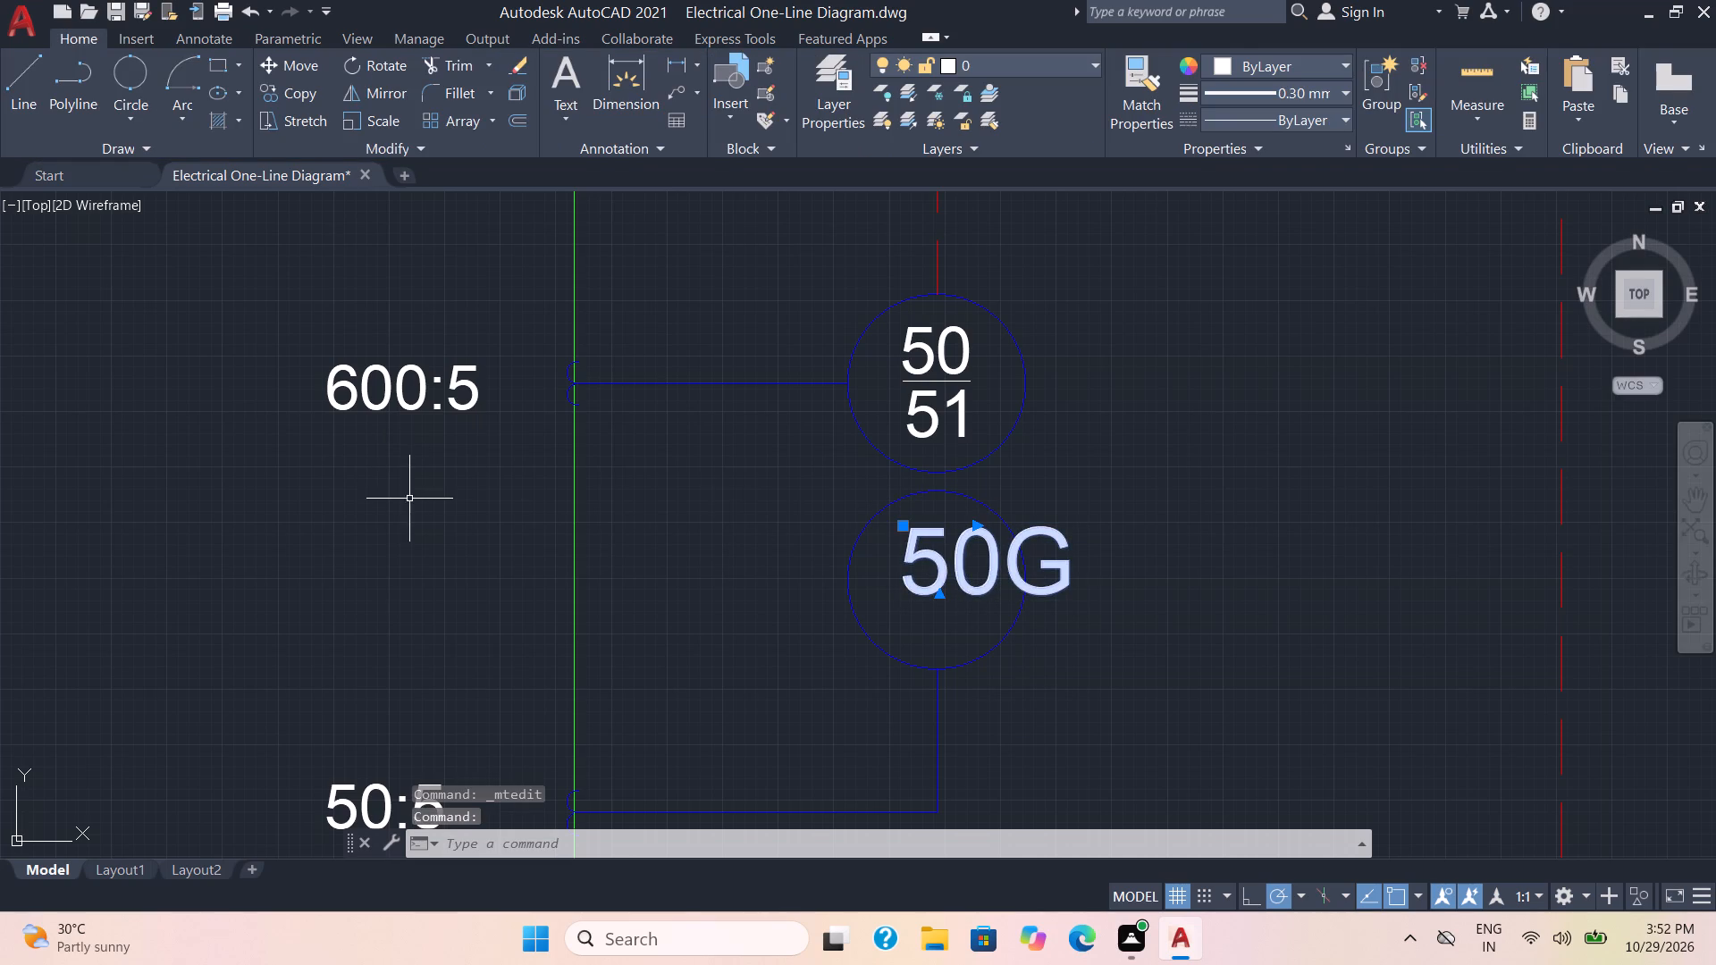
key(ctrl+1)
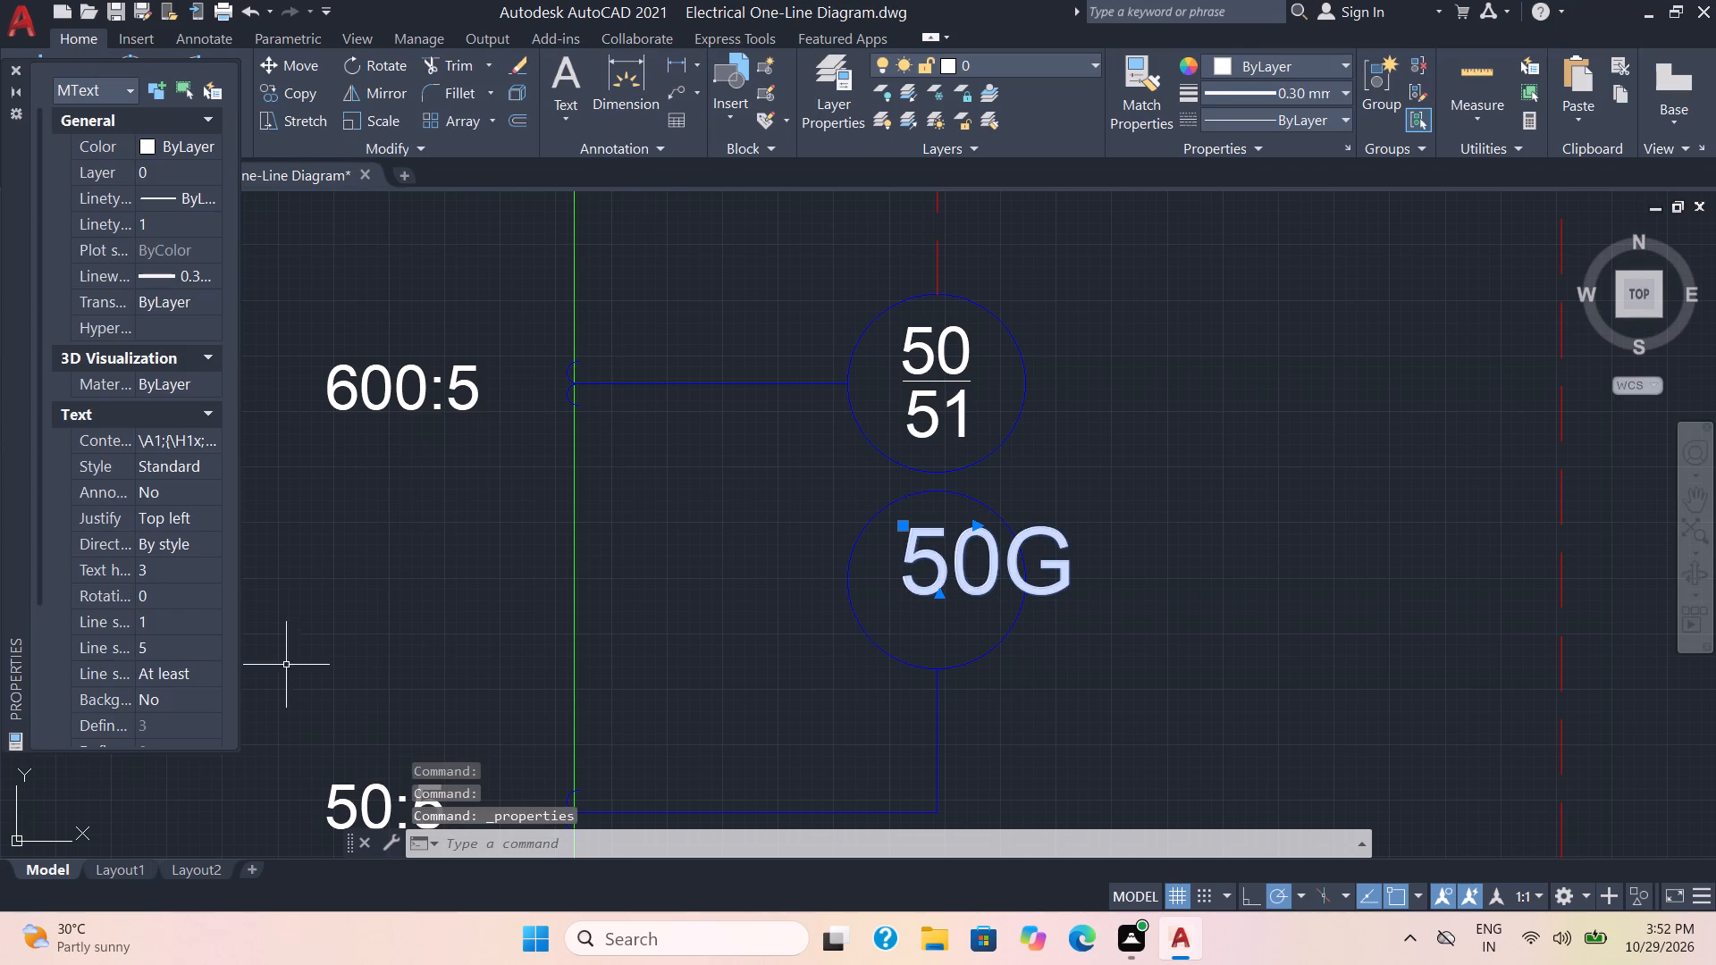
click(172, 560)
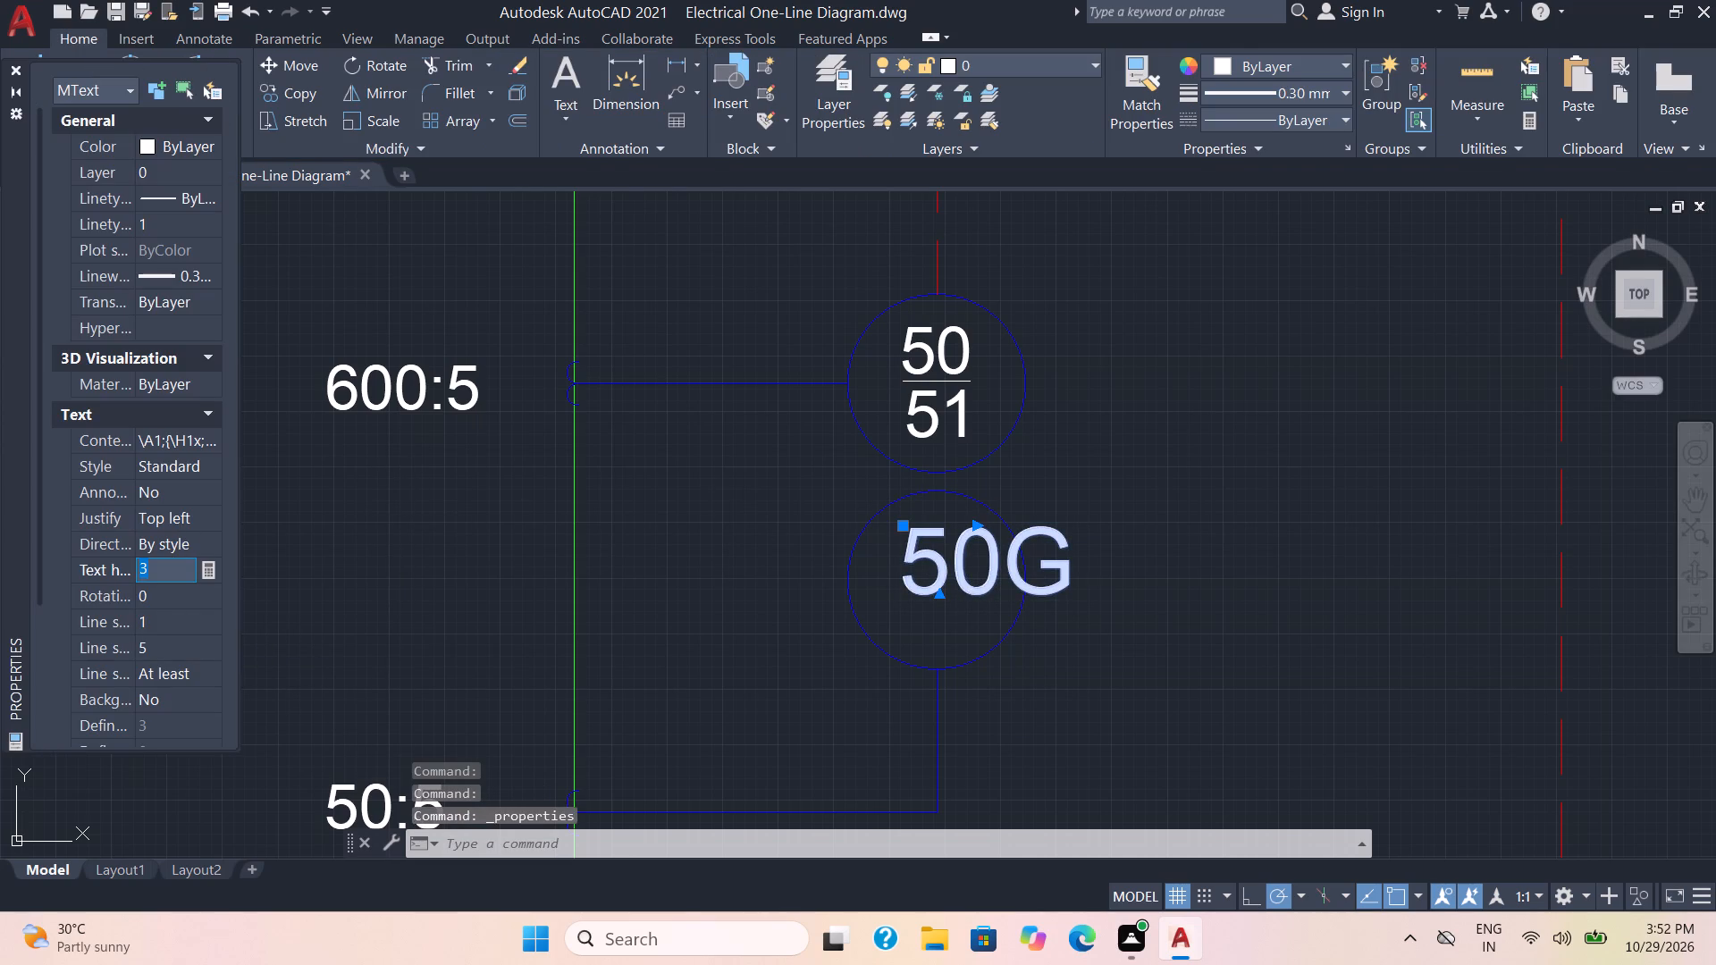
key(2)
key(Return)
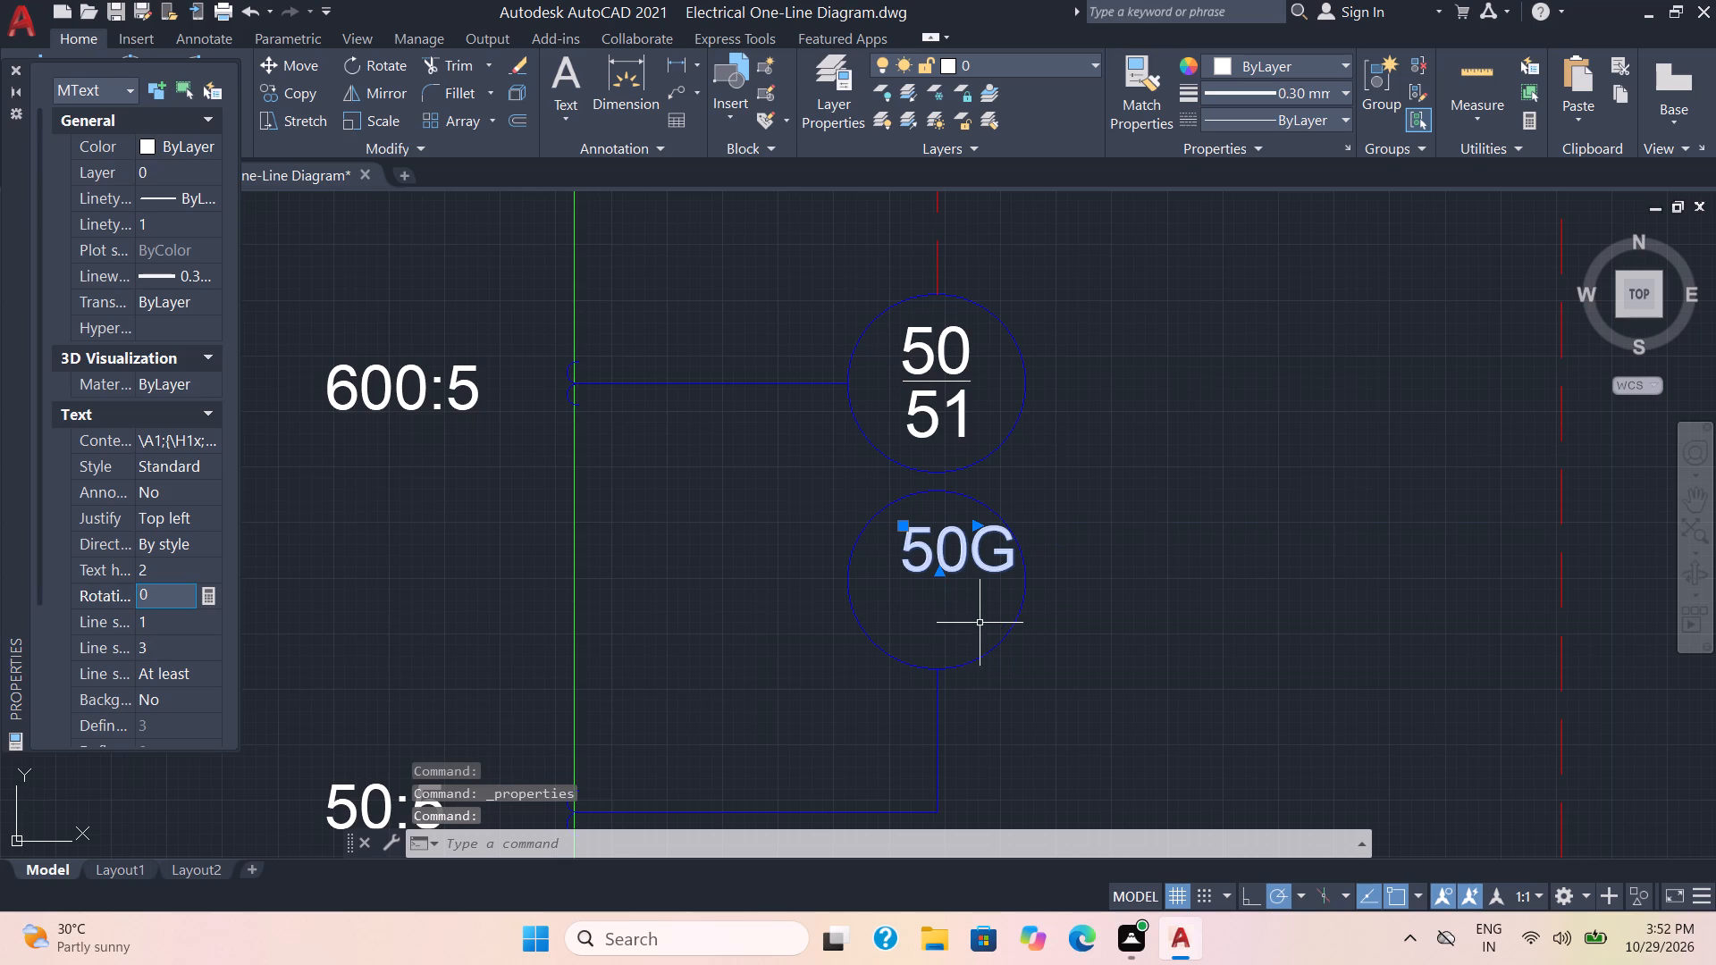
click(10, 70)
Move the 50G label about 2 mm at about 238° to centre it in its blue relay circle.
click(282, 64)
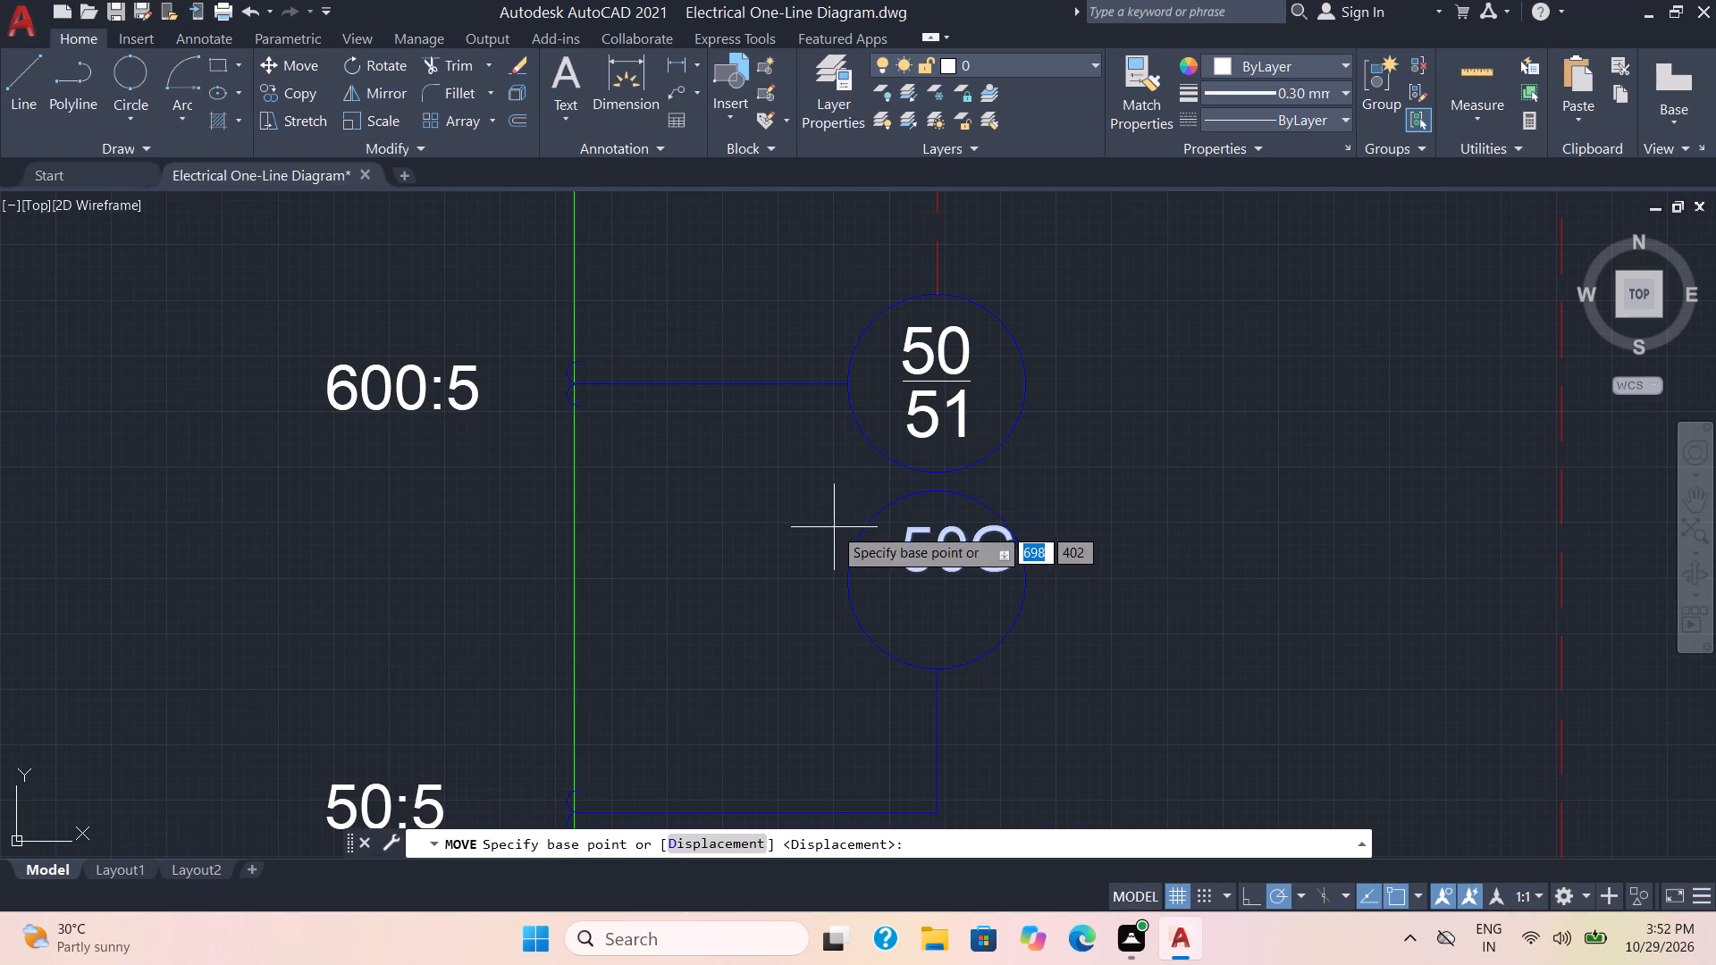
click(945, 565)
scroll(929, 583, up, 2)
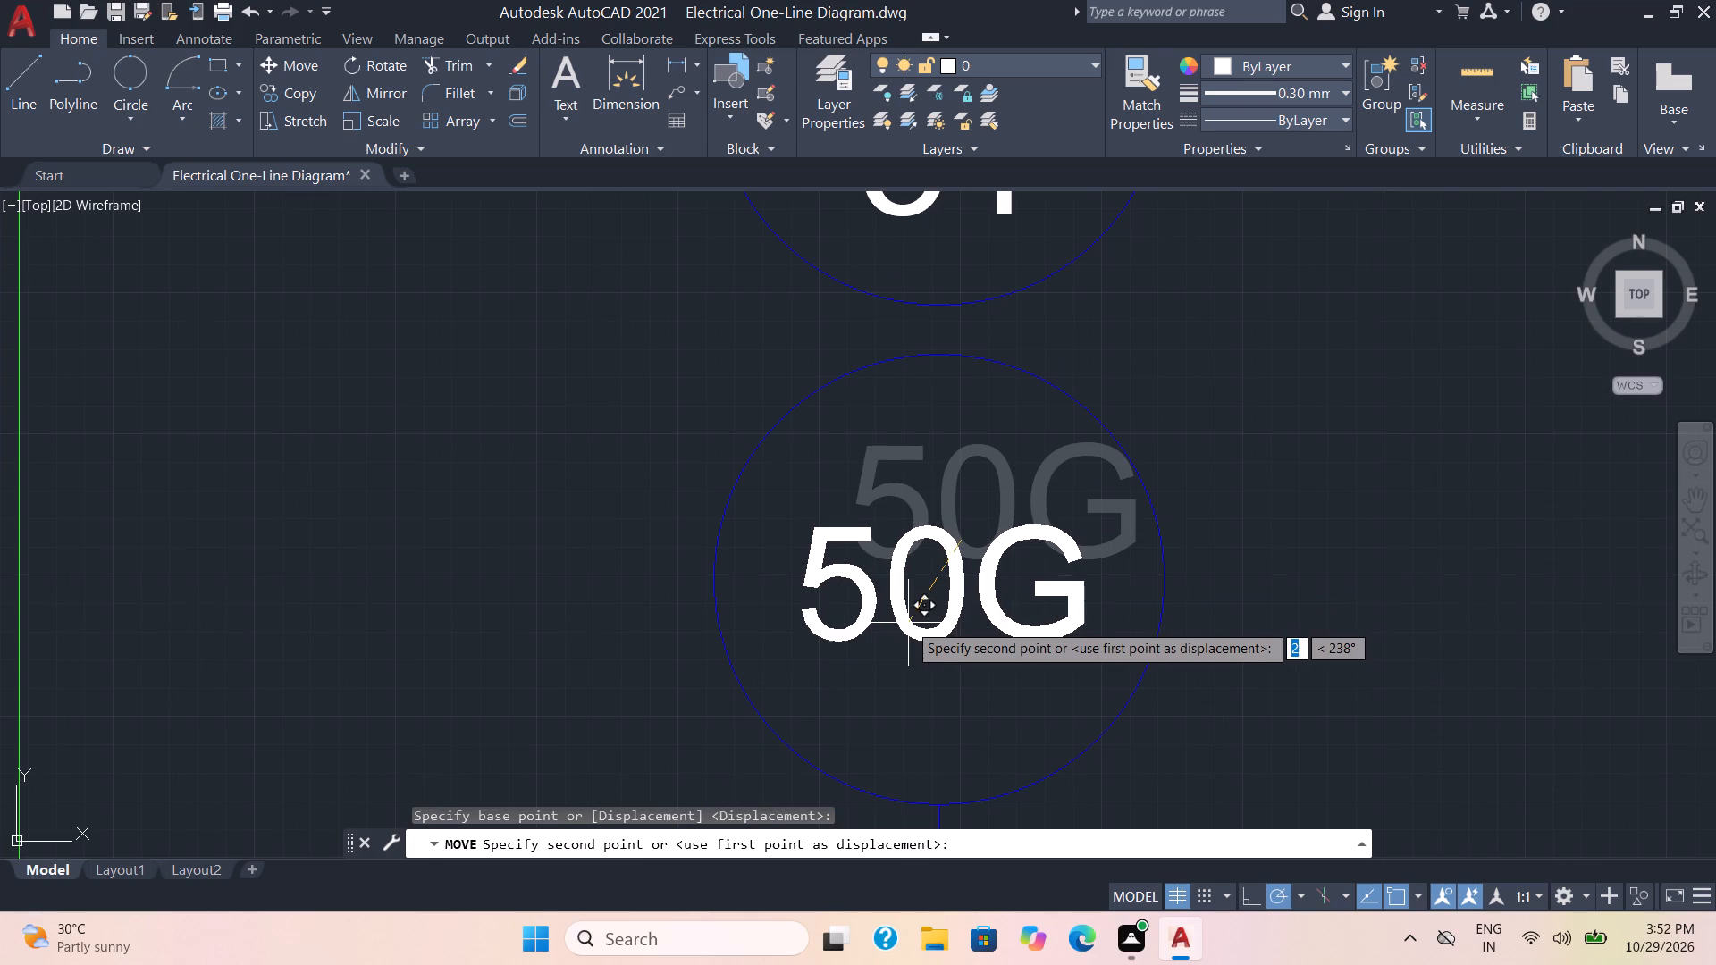
click(908, 623)
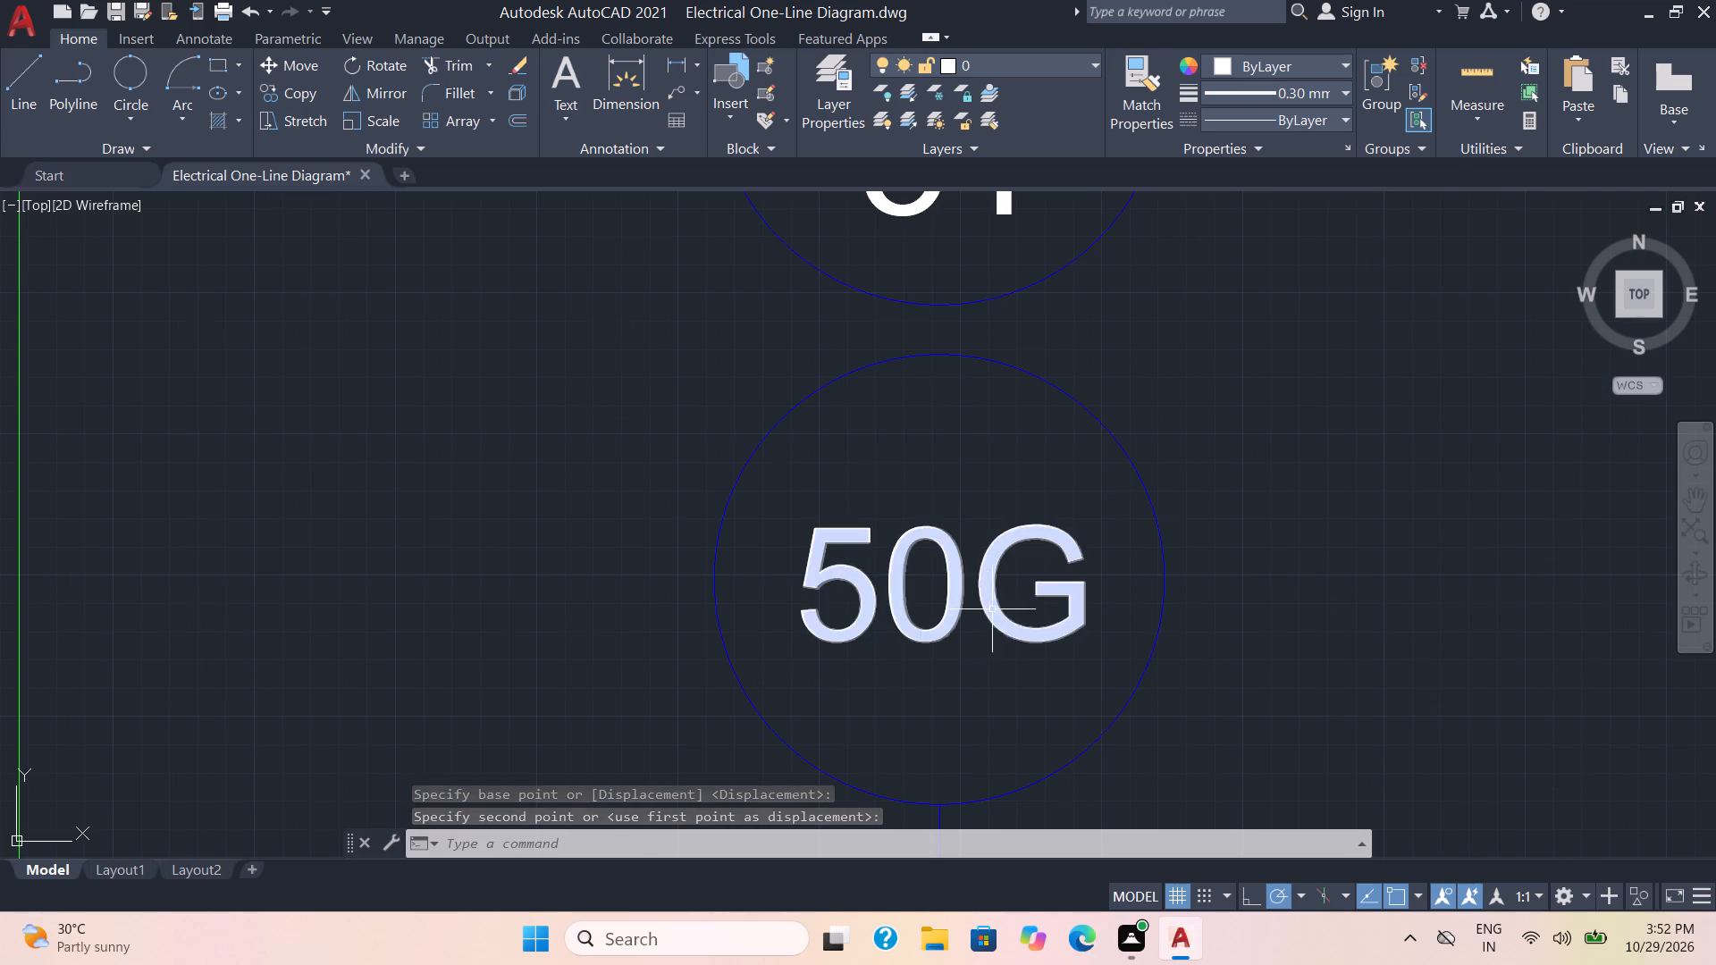
Copy the 50G label to the second 150:5 relay circle, the circle on the red dashed line, the one beside the transformer, and the second above SUB A.
click(993, 608)
click(896, 579)
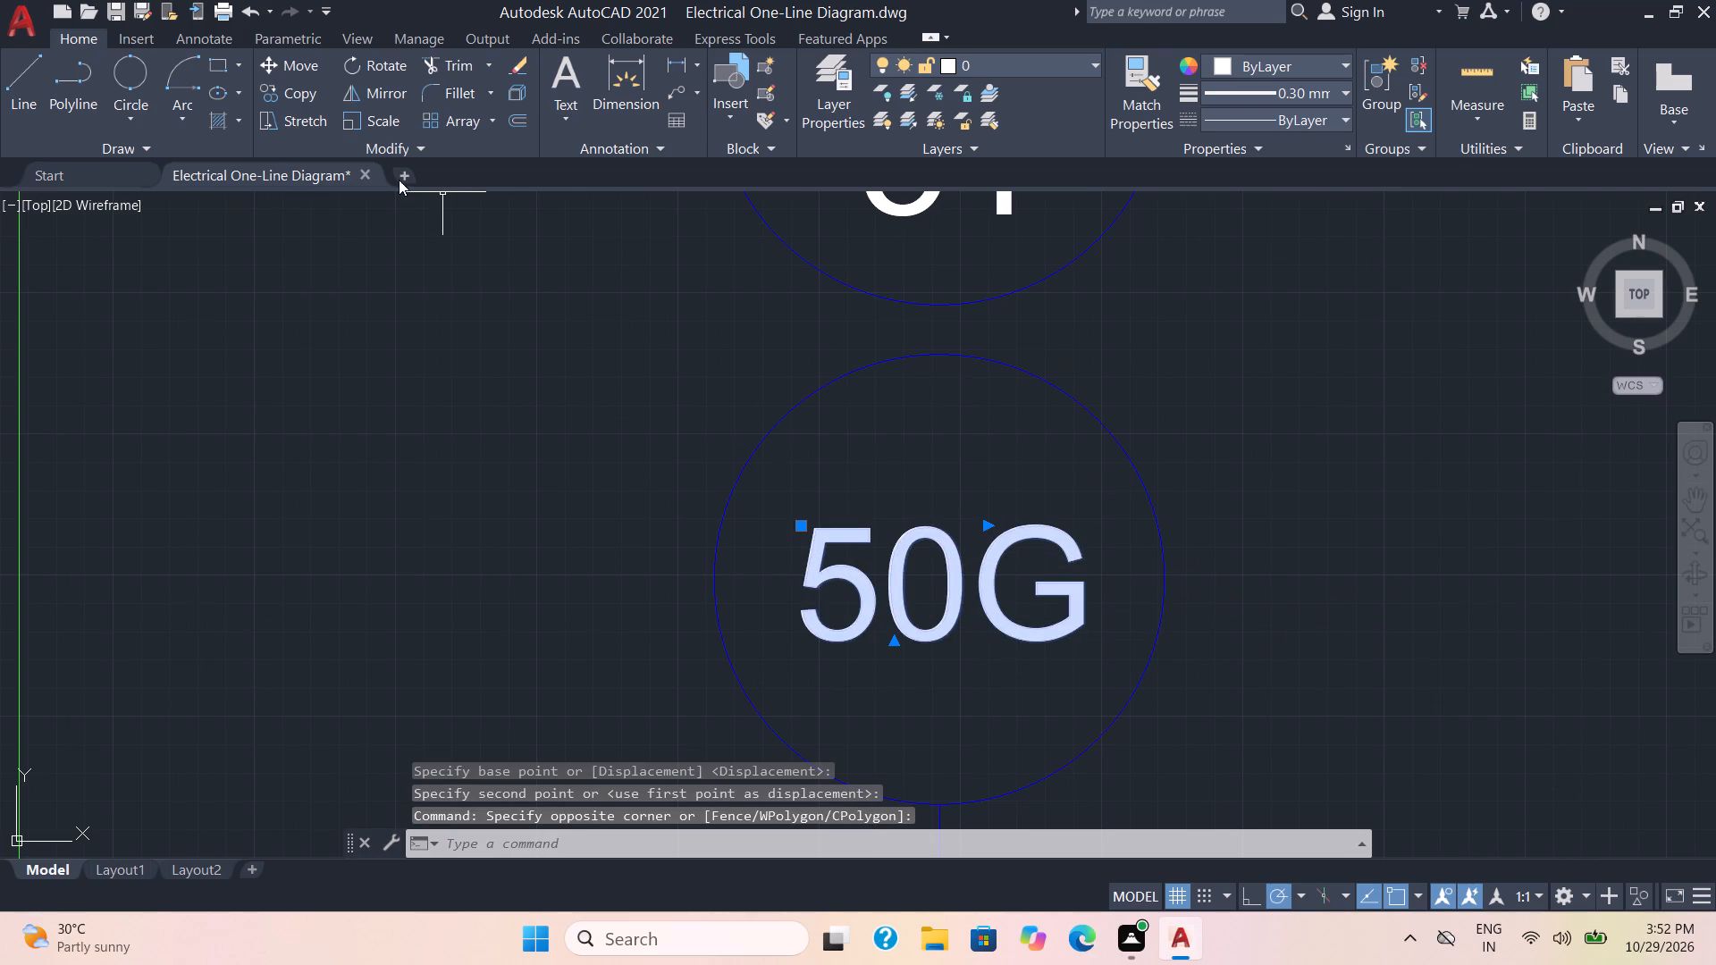
click(301, 92)
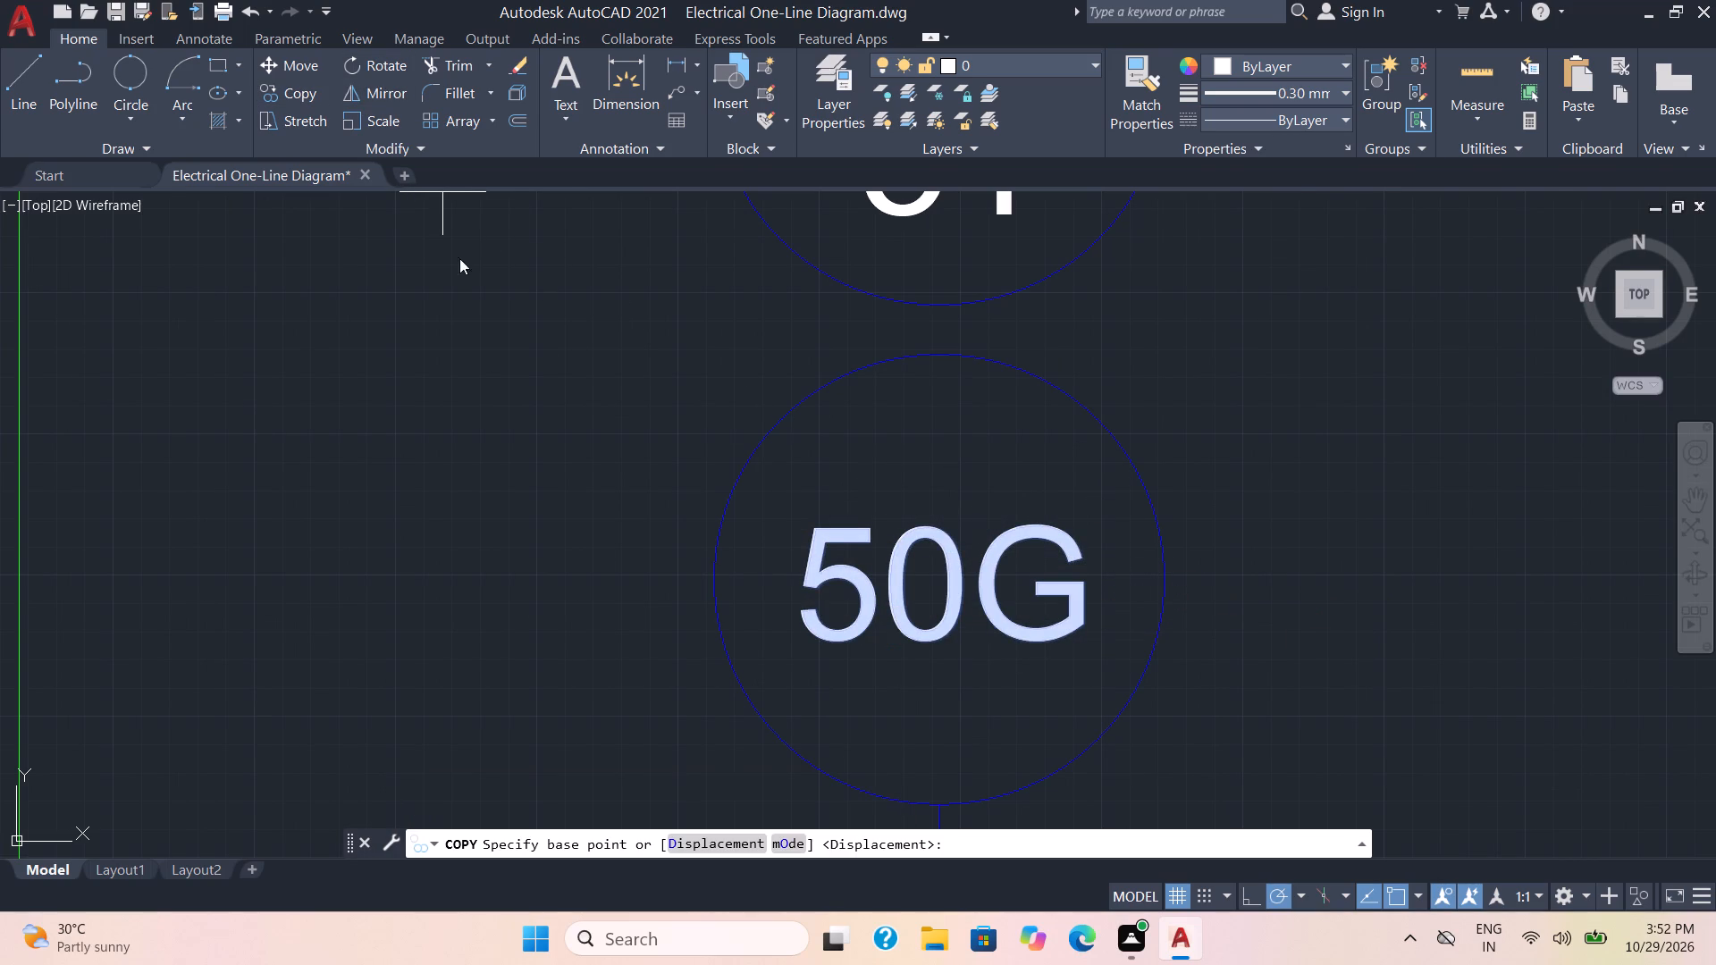
click(955, 591)
scroll(945, 670, down, 1)
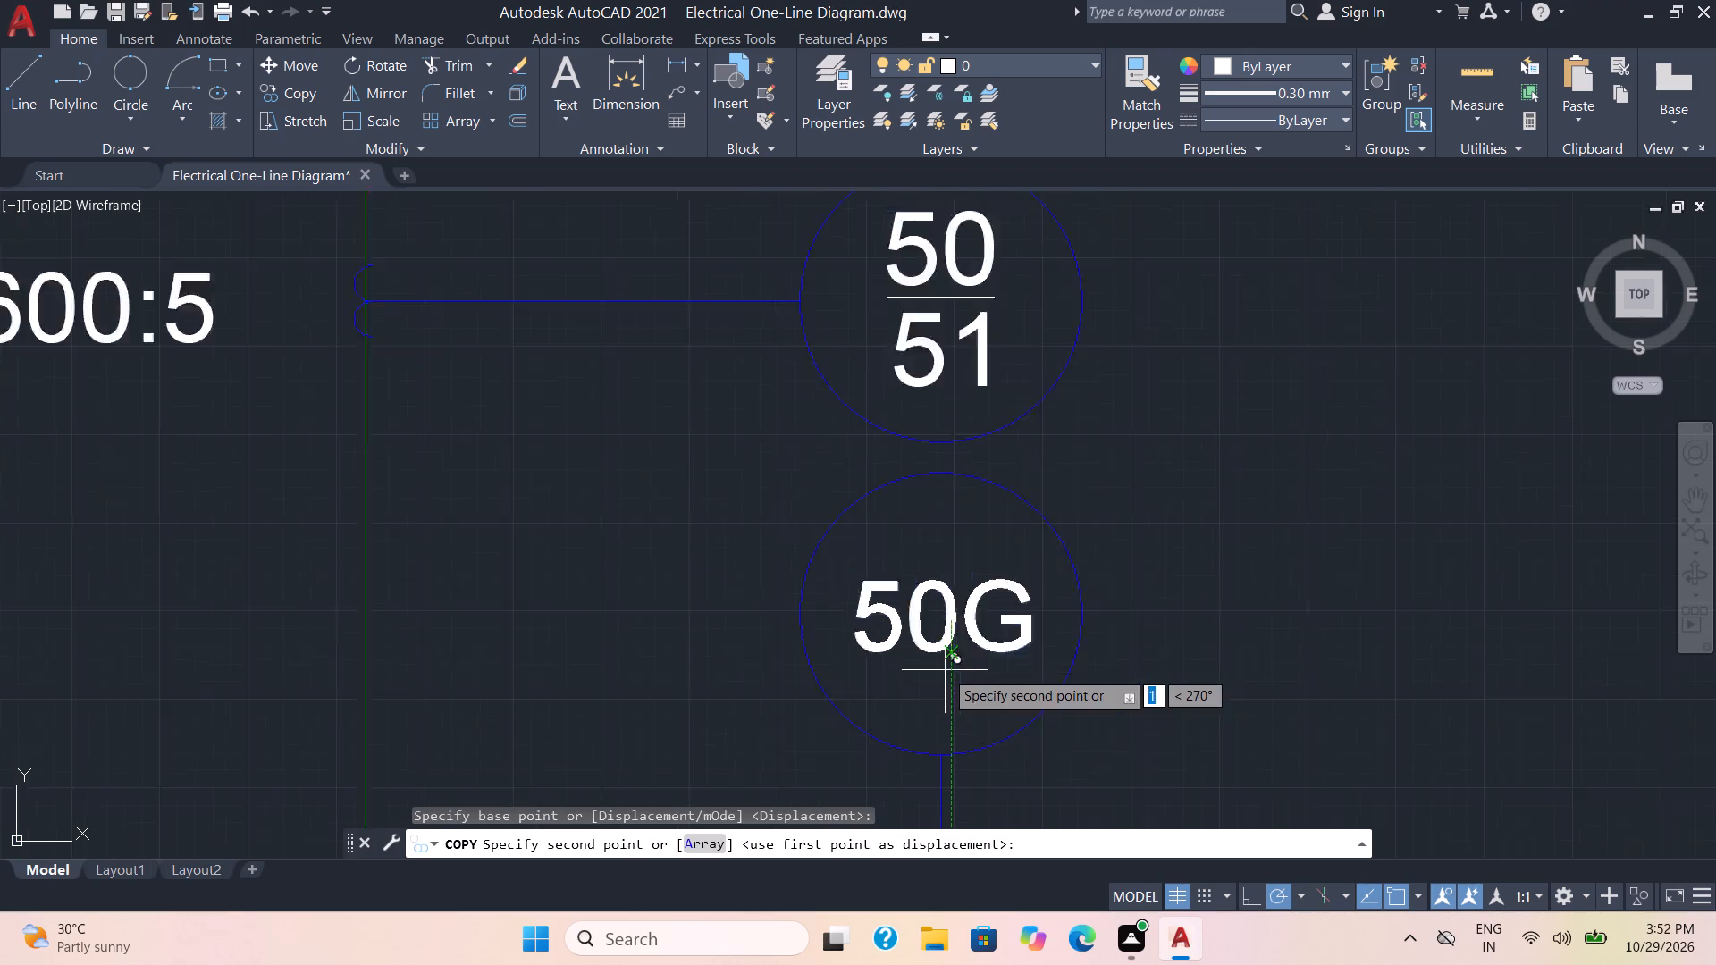
scroll(945, 670, down, 1)
middle_drag(937, 731, 1038, 205)
scroll(1083, 548, down, 3)
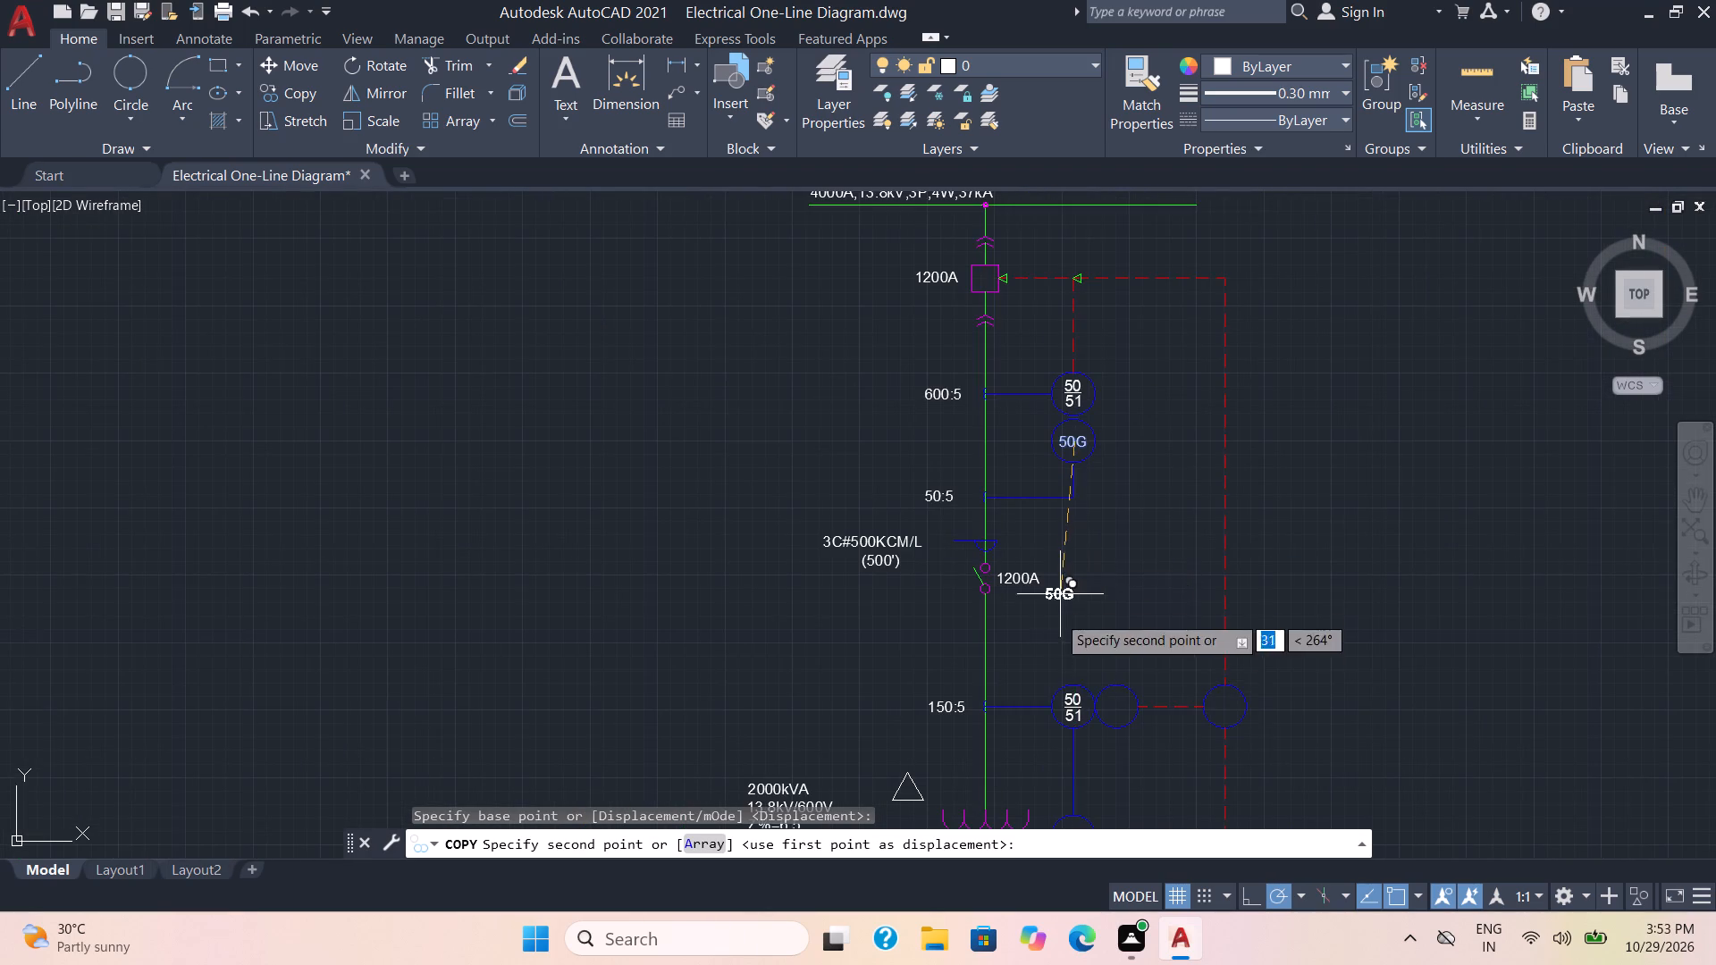
middle_drag(1052, 665, 627, 352)
scroll(696, 405, up, 3)
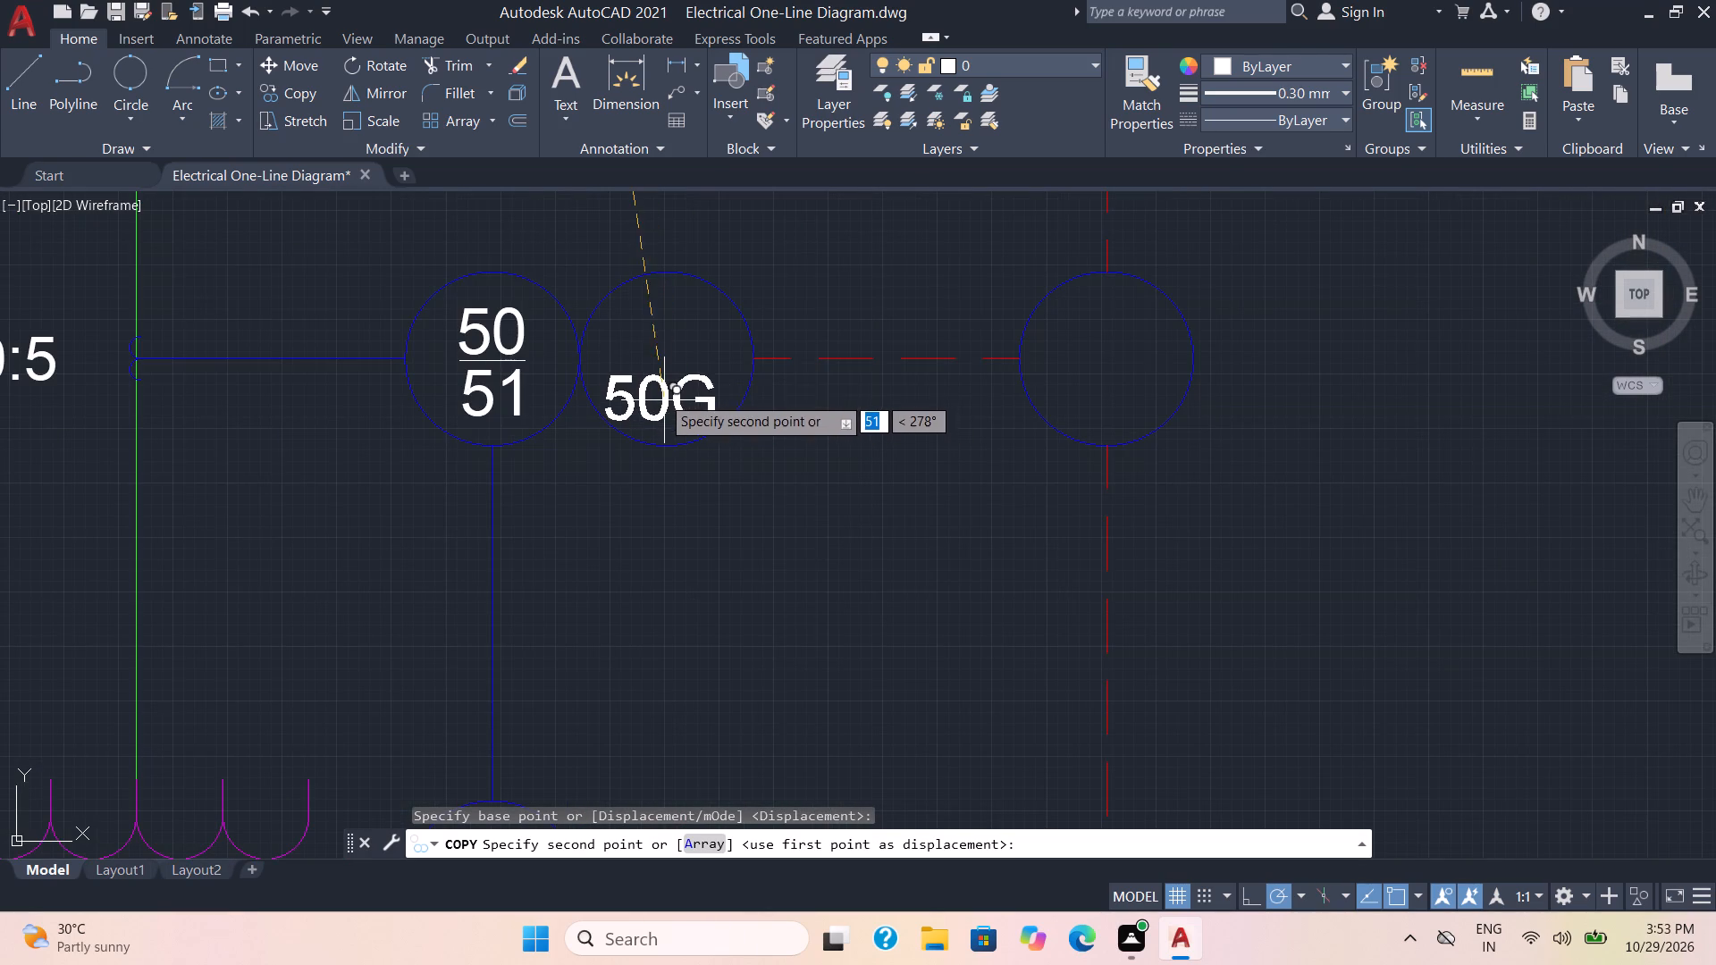
click(668, 360)
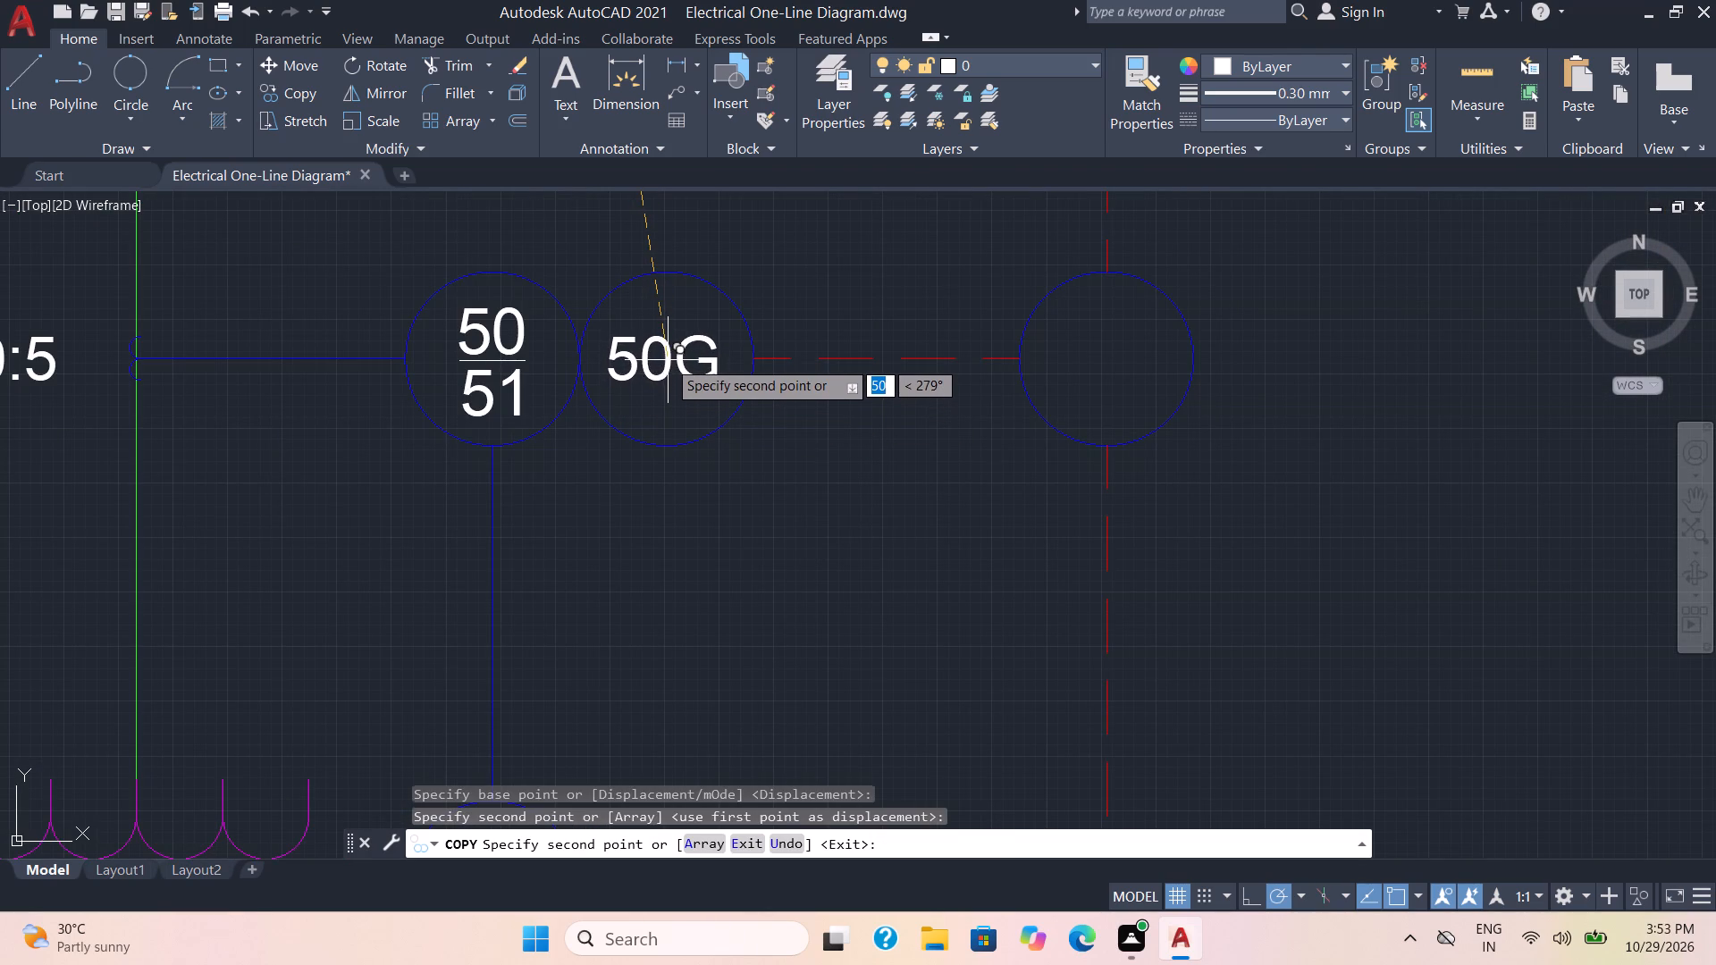
click(1113, 358)
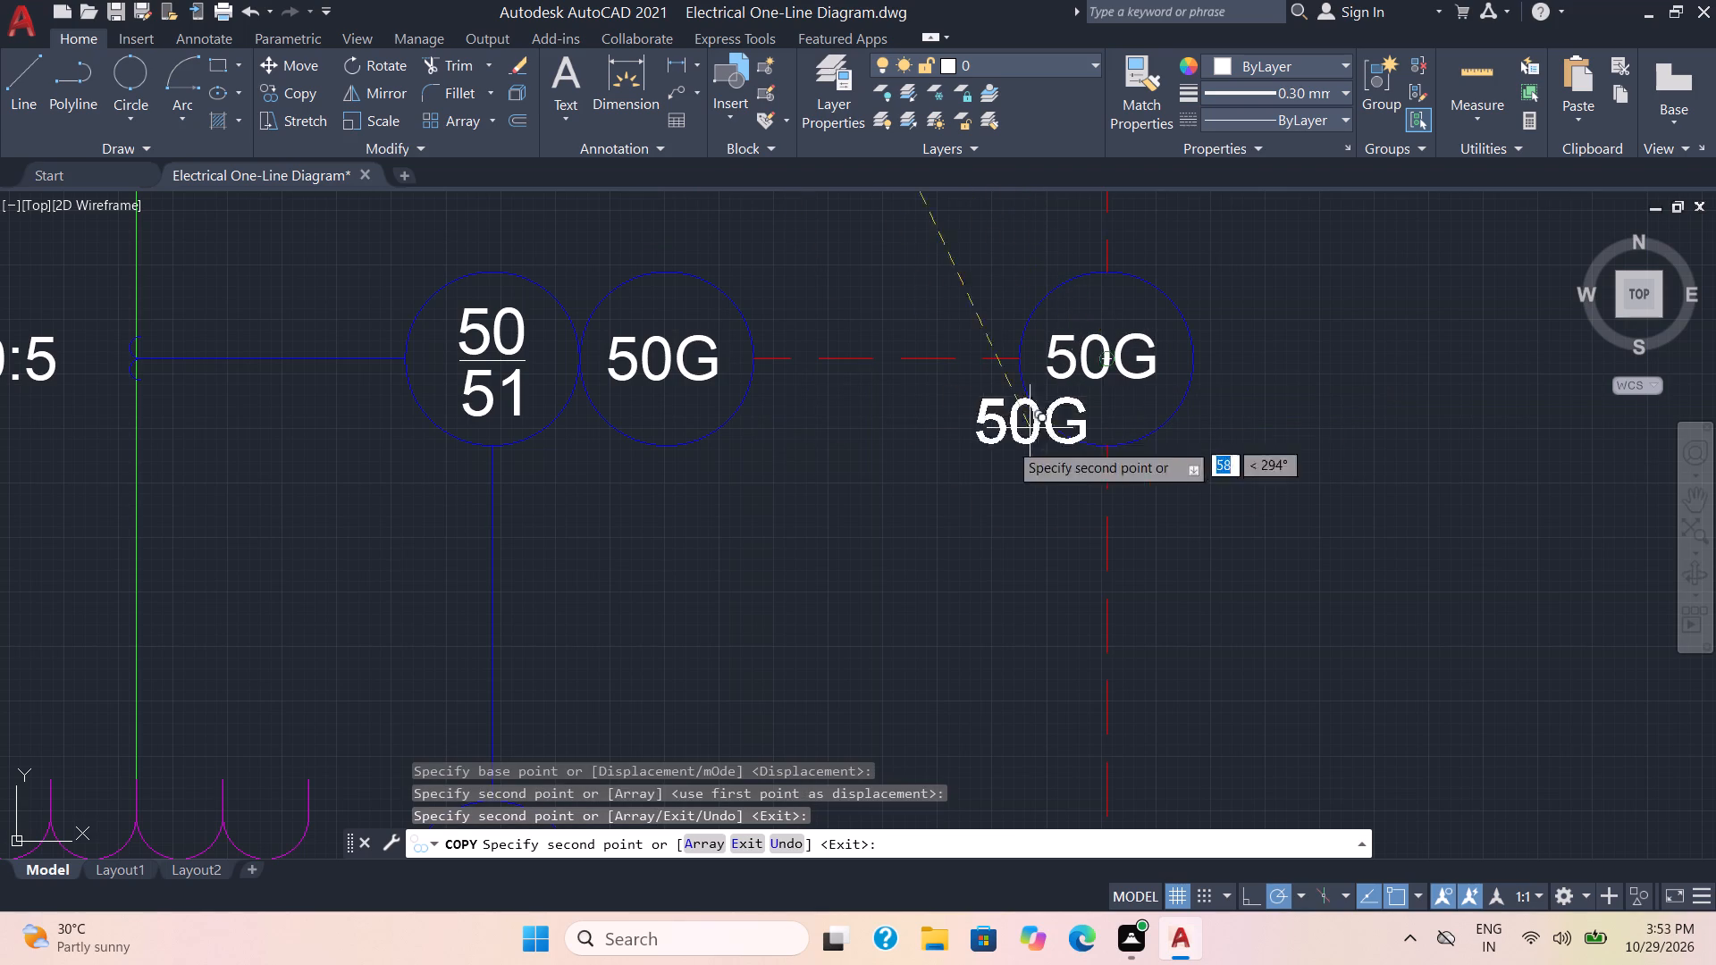
middle_drag(860, 612, 1109, 203)
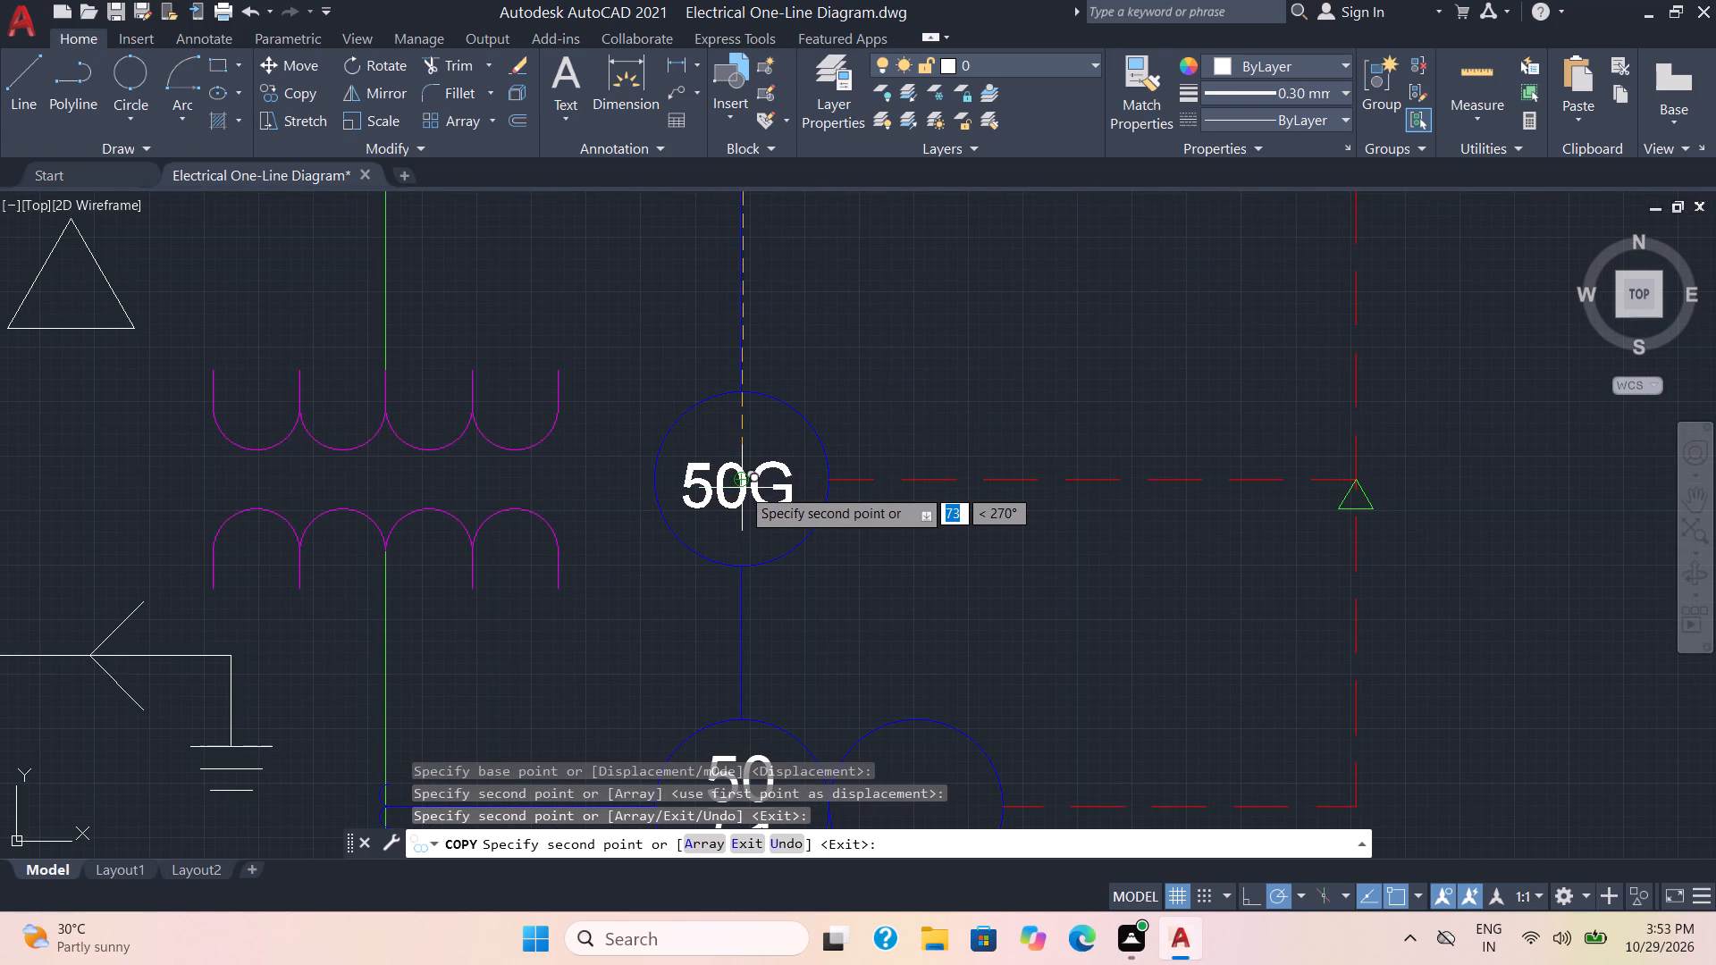
click(742, 479)
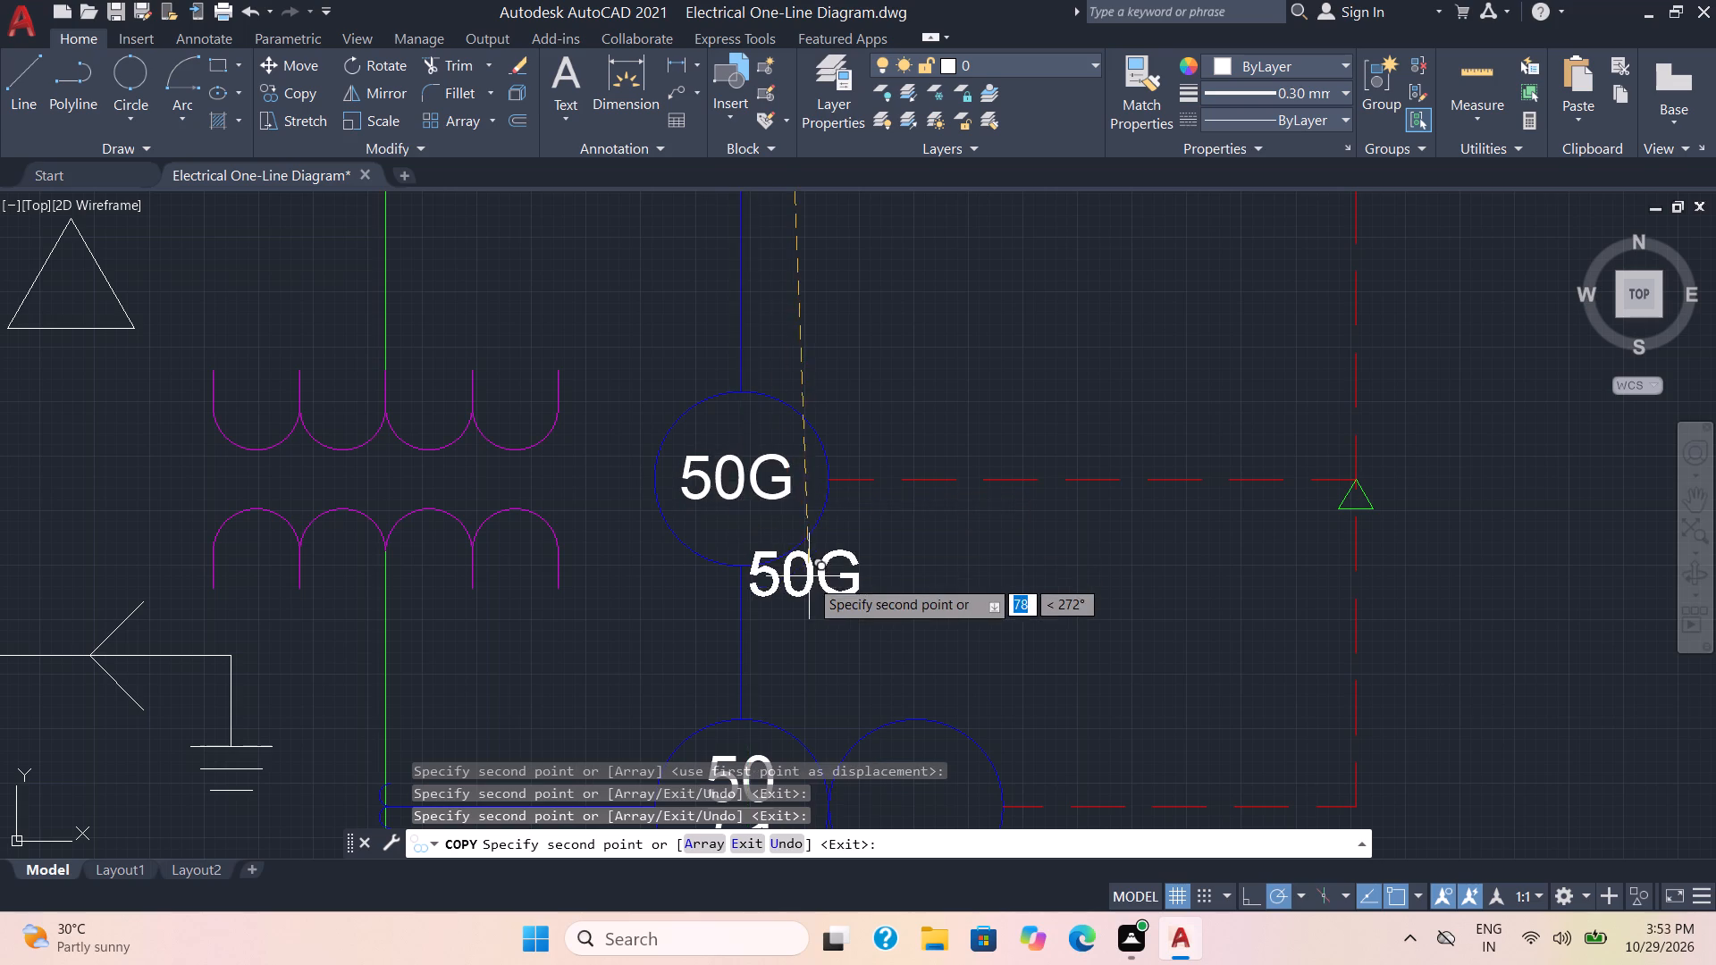
scroll(810, 580, down, 2)
middle_drag(813, 584, 828, 491)
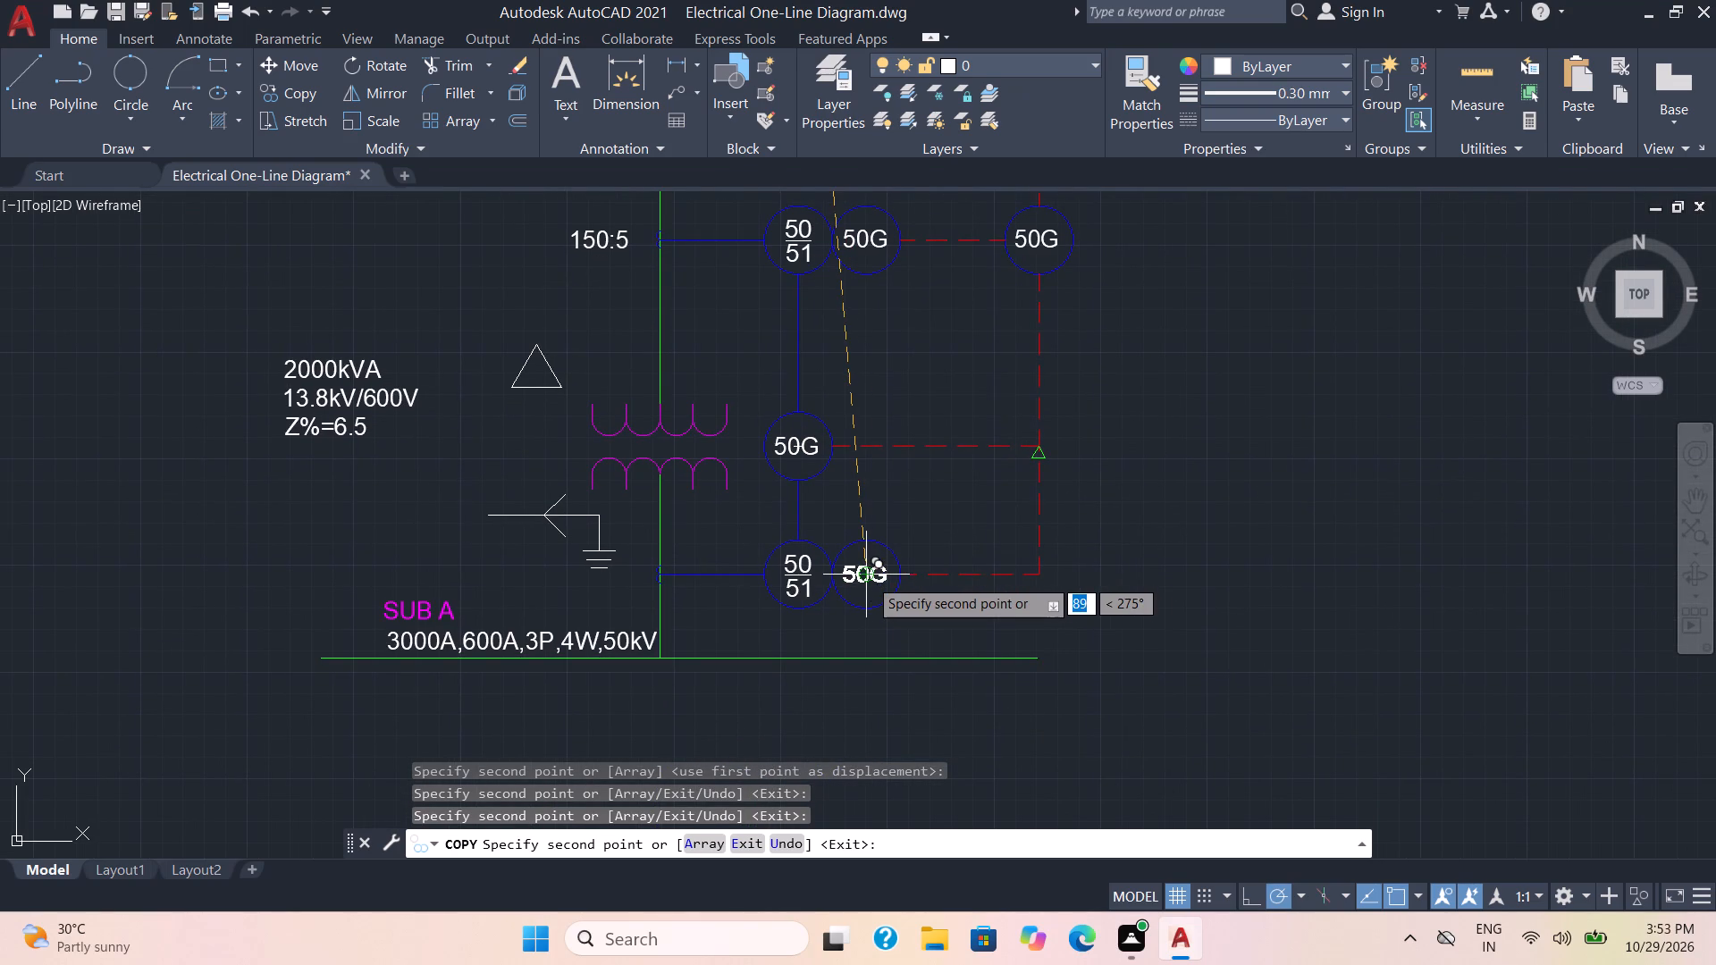
click(869, 578)
key(space)
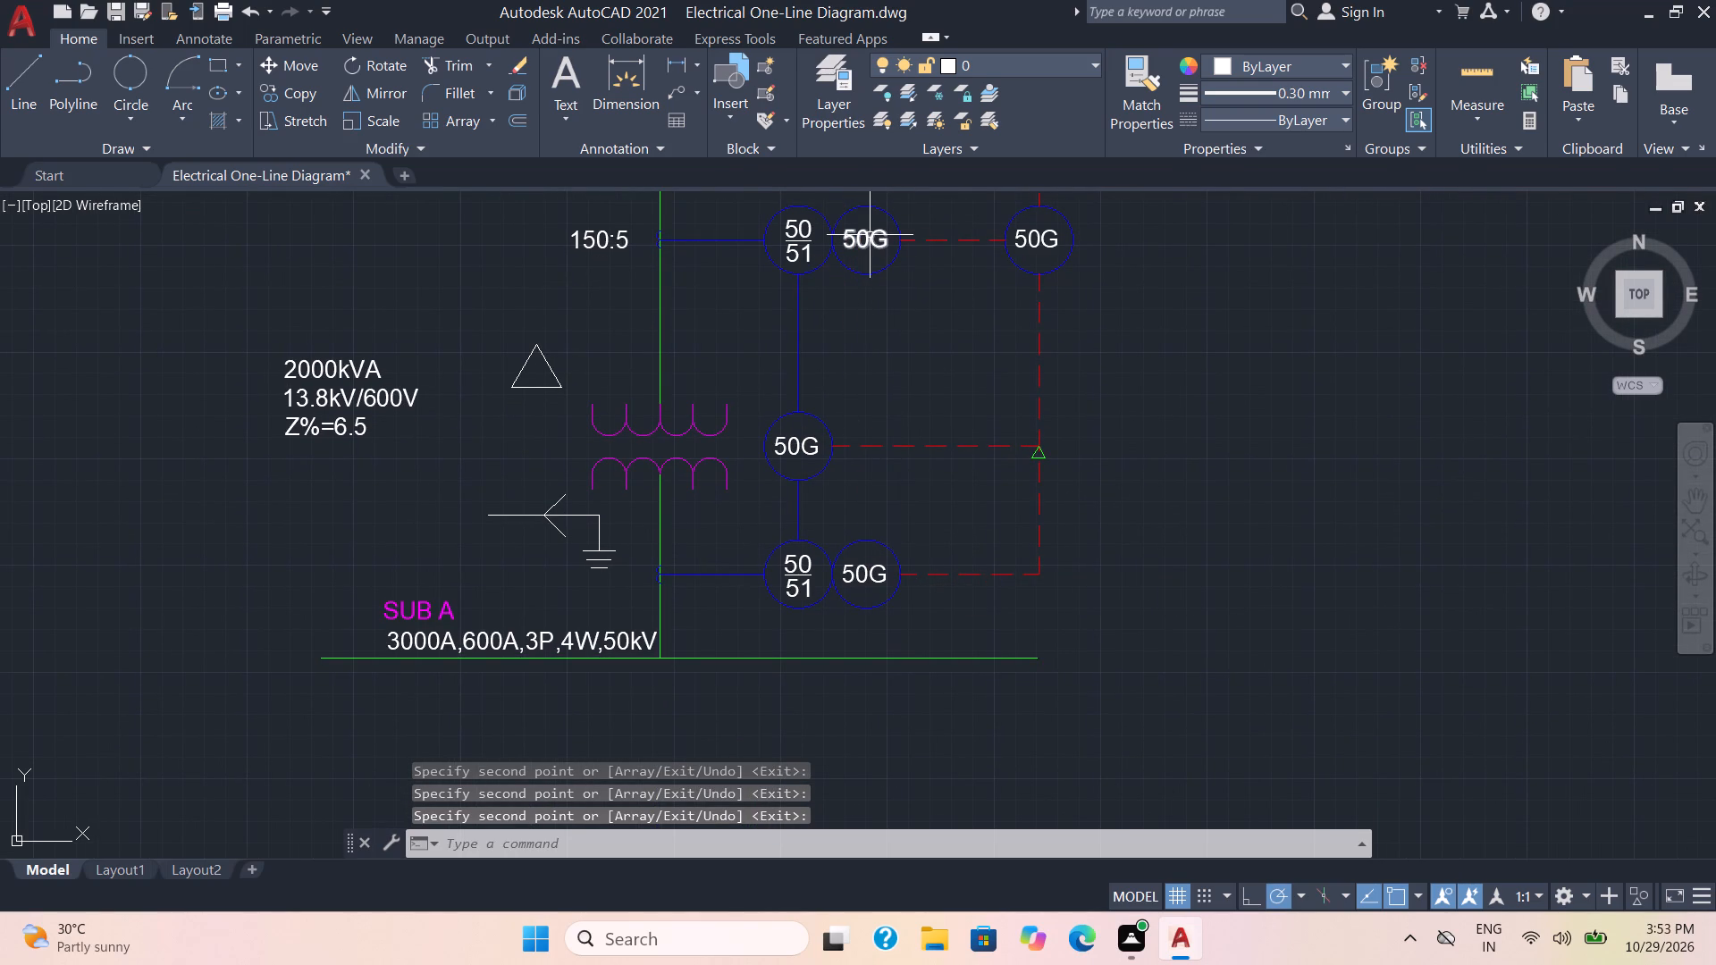
Change the label in the second relay circle on the 150:5 branch to 51N.
double_click(869, 235)
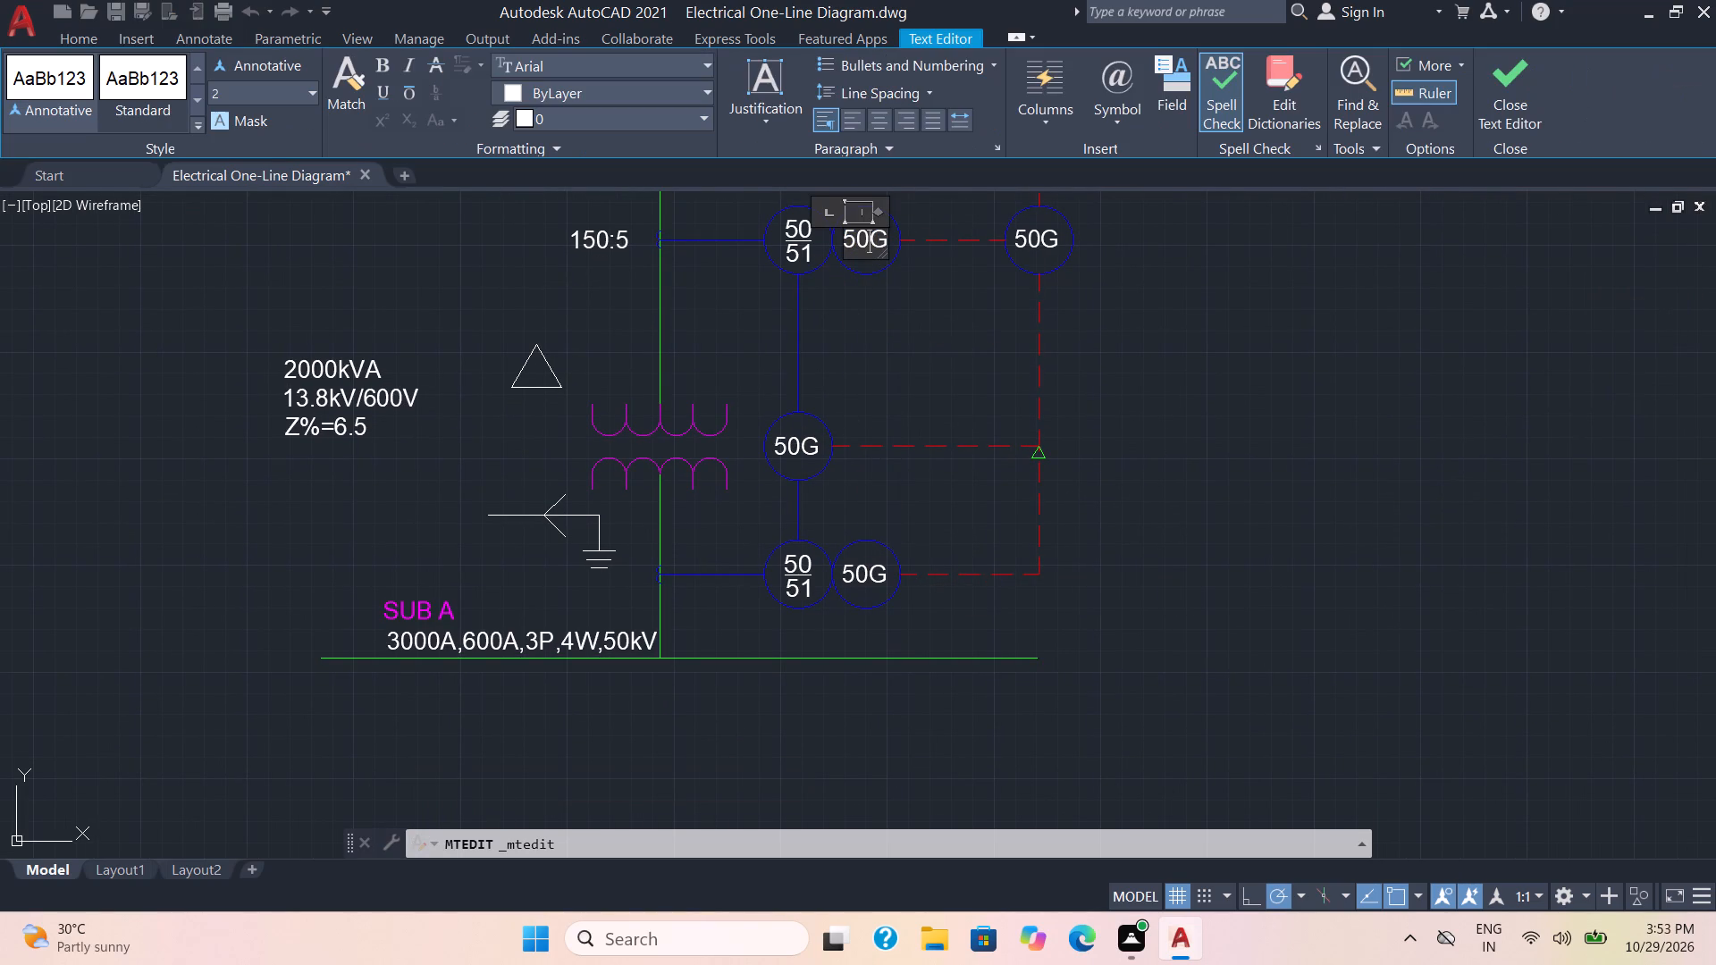
key(BackSpace)
key(1)
key(Right)
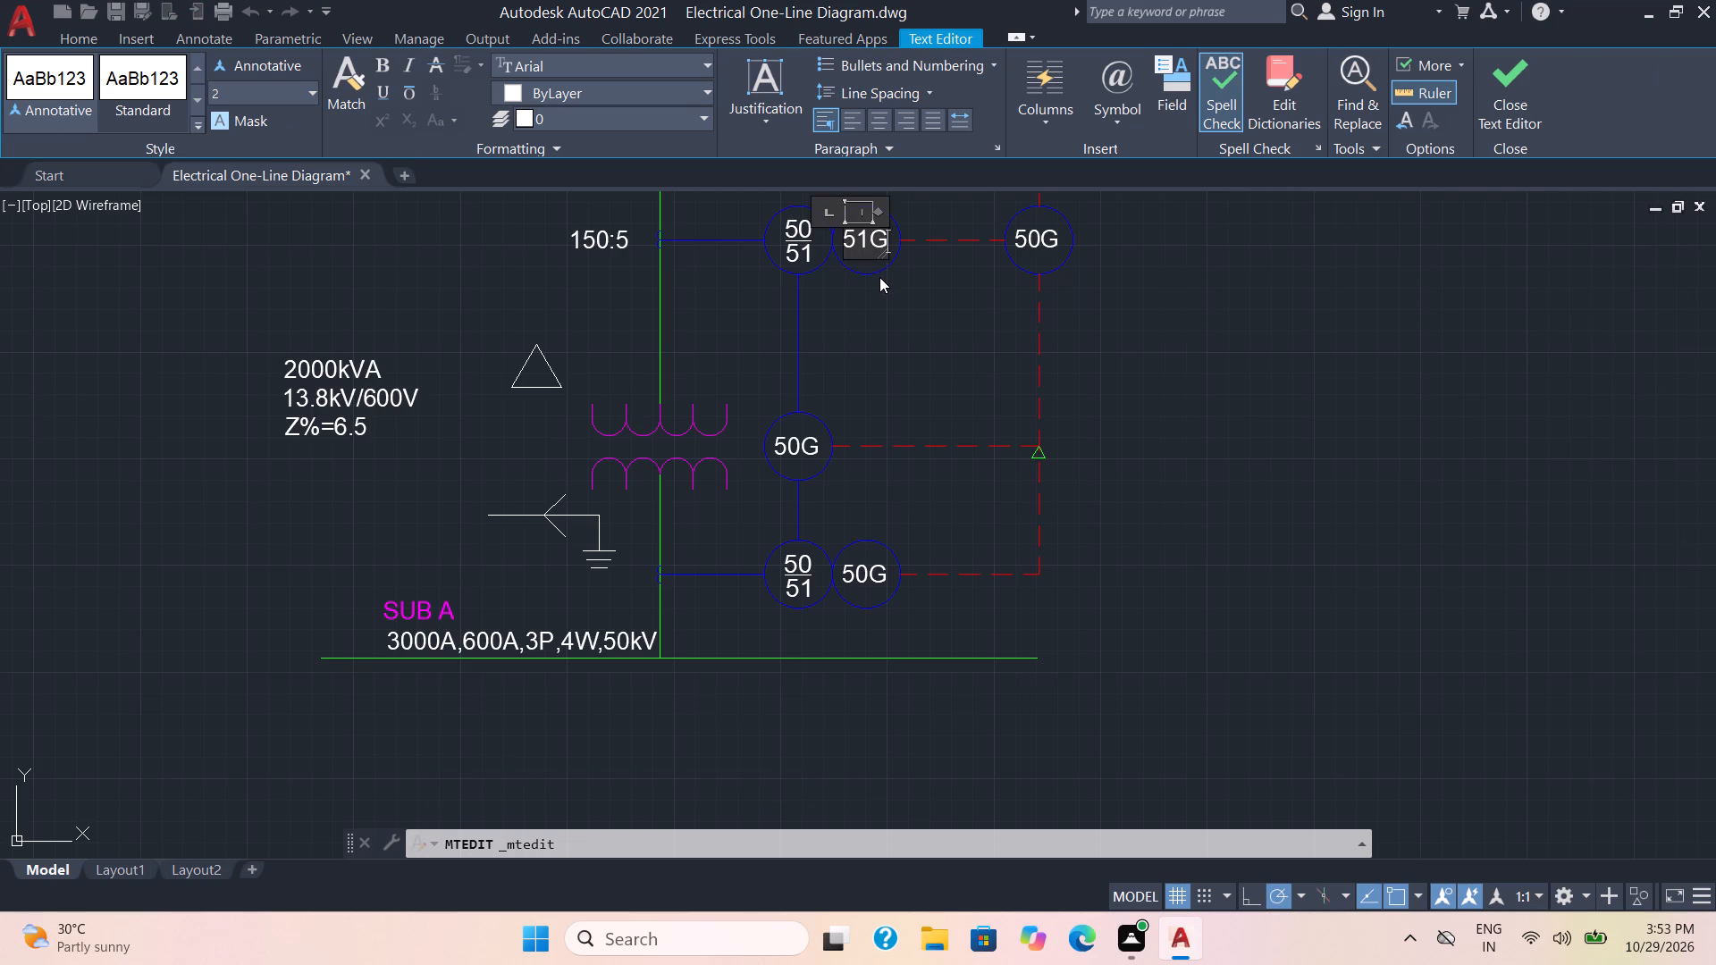
key(BackSpace)
key(n)
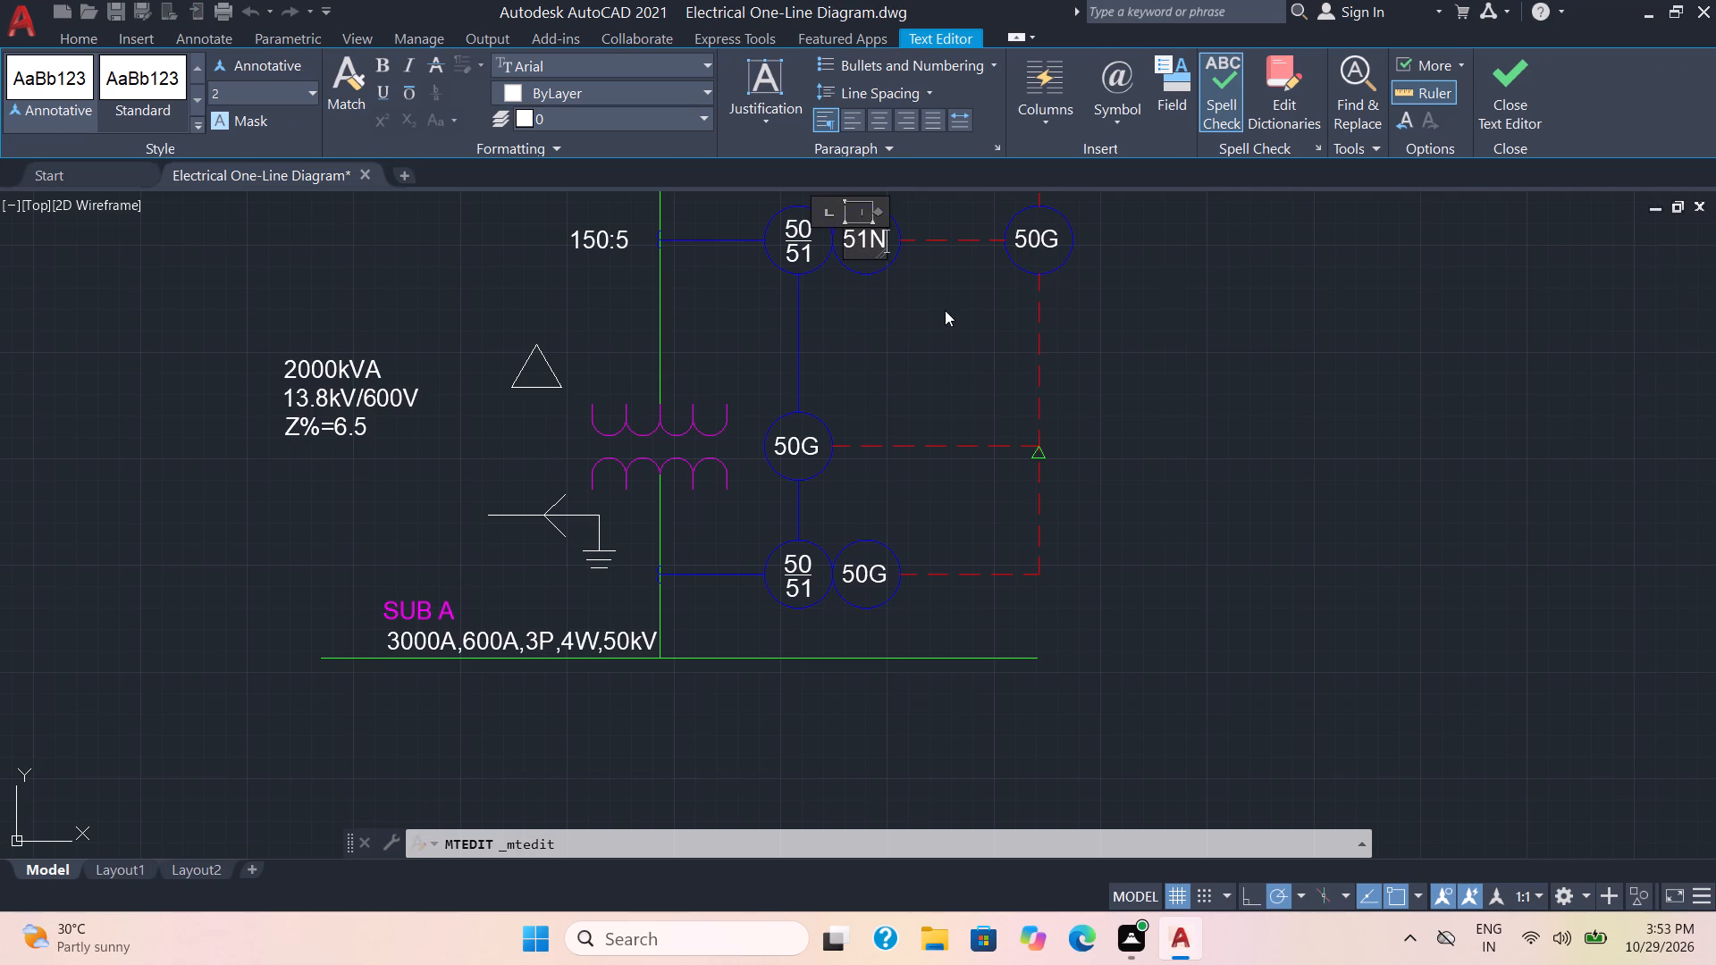
click(945, 312)
Replace the label in the relay circle on the vertical red dashed line, level with the 150:5 branch, with 86.
double_click(1039, 240)
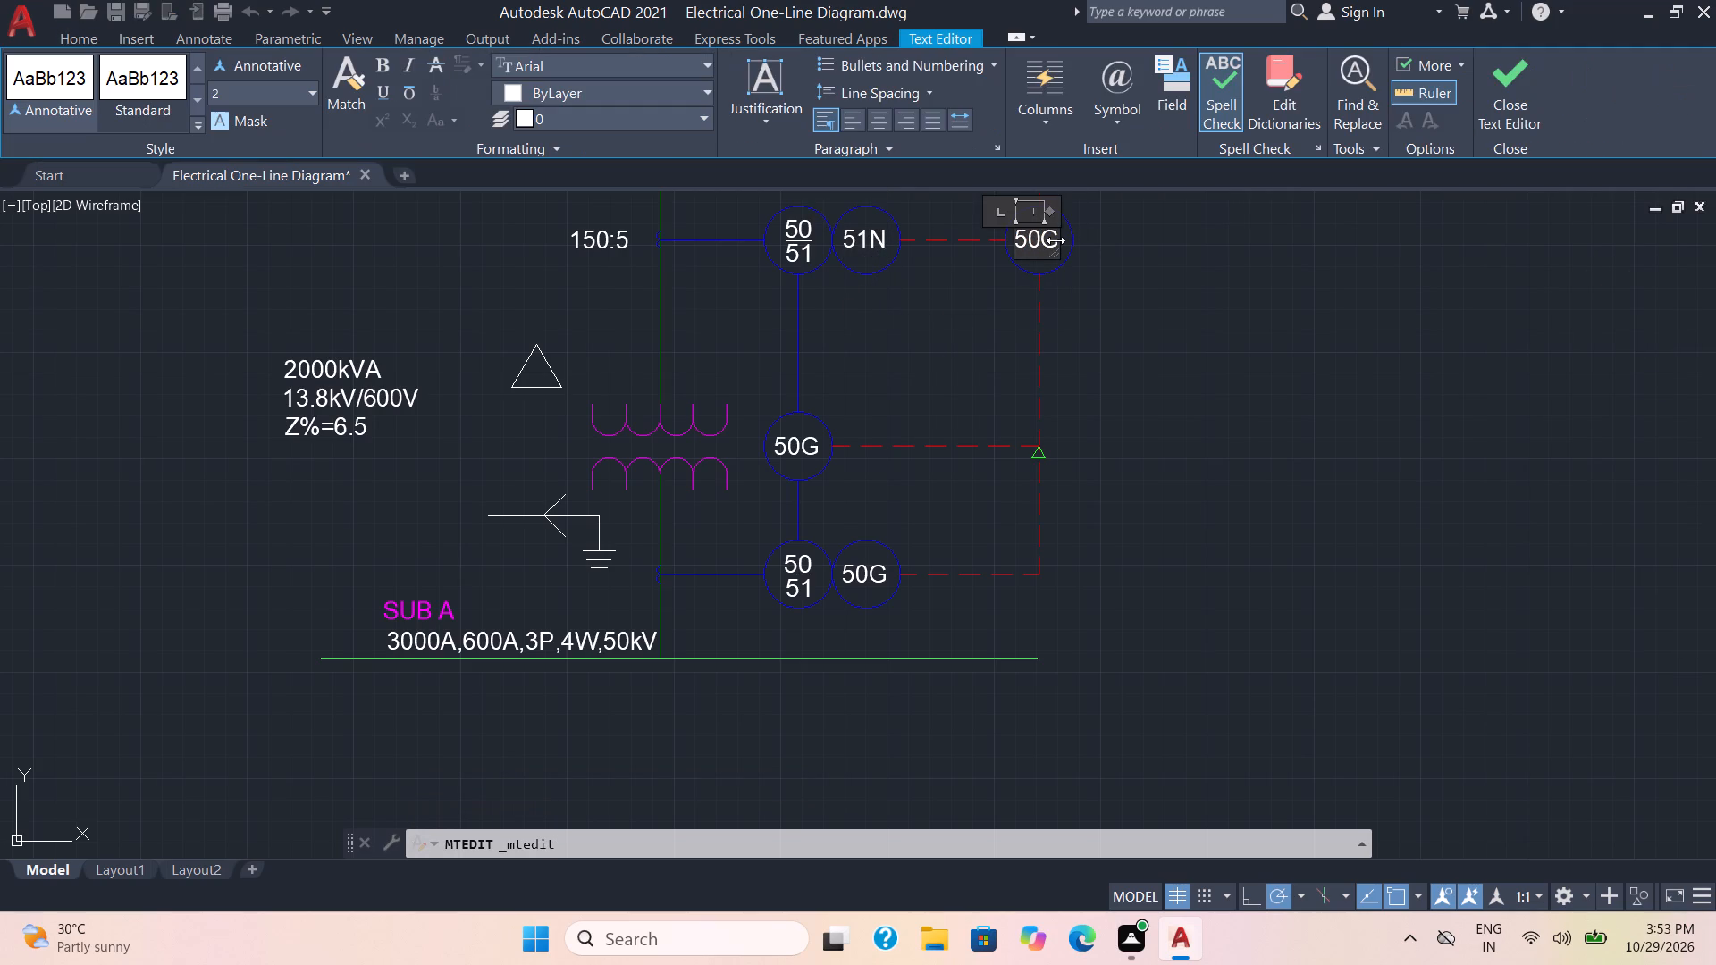
drag(1048, 240, 997, 240)
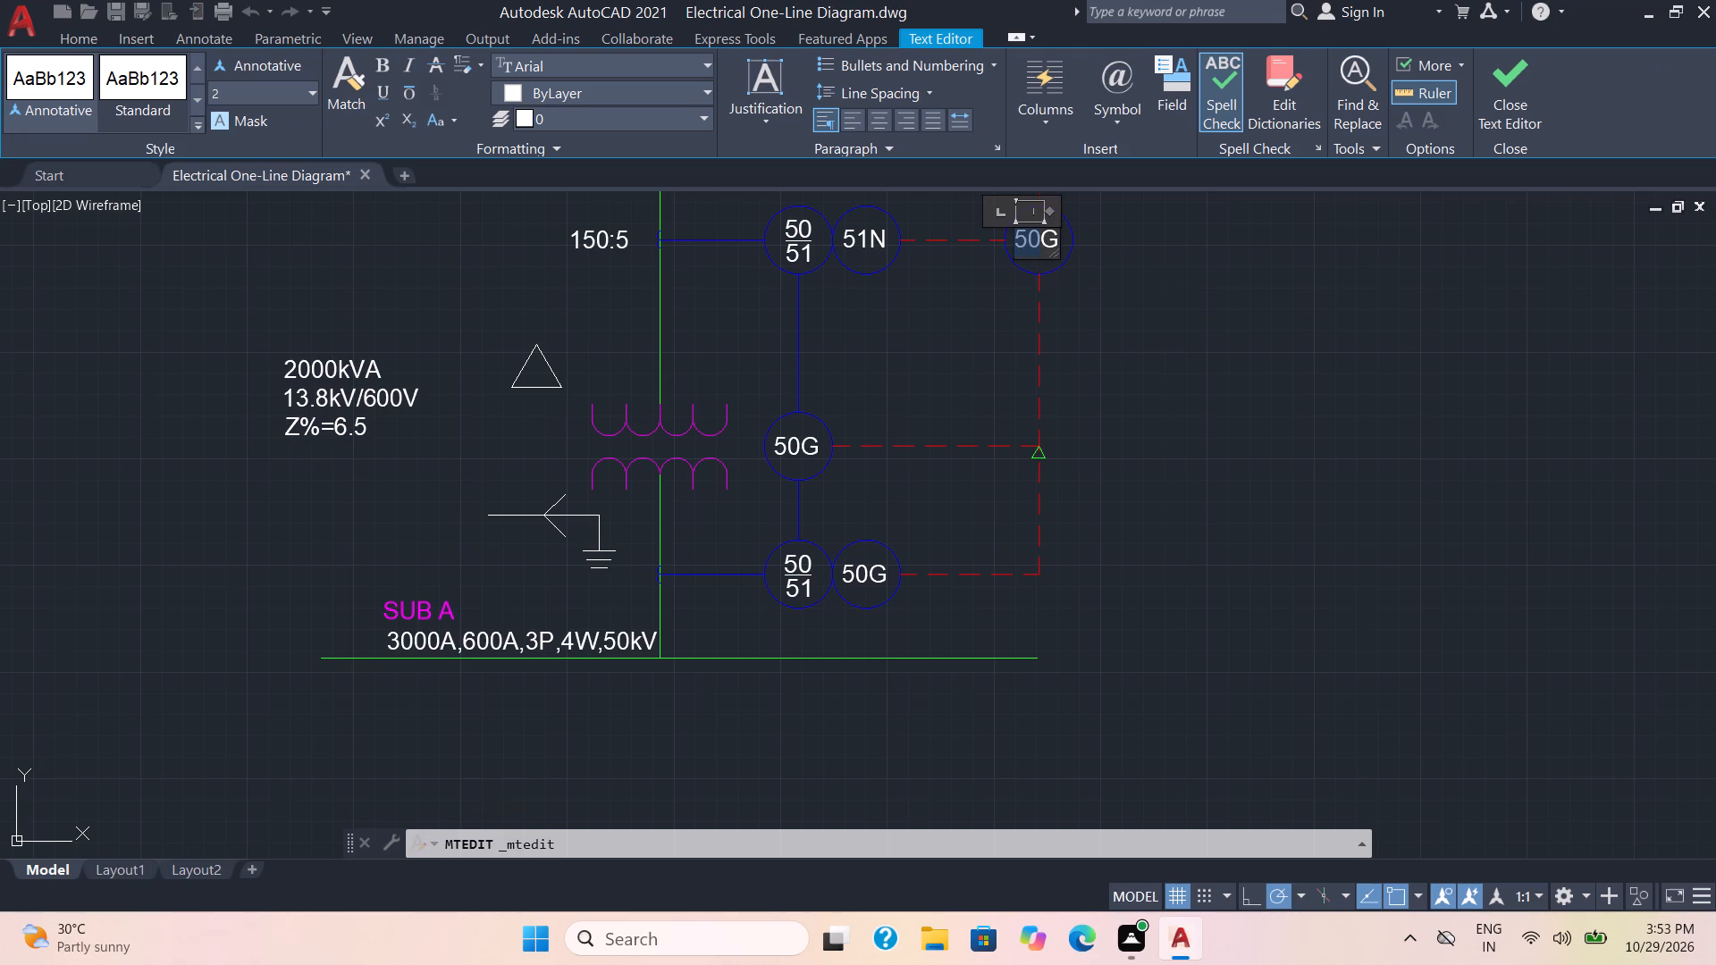
drag(1053, 236, 1001, 239)
key(8)
key(6)
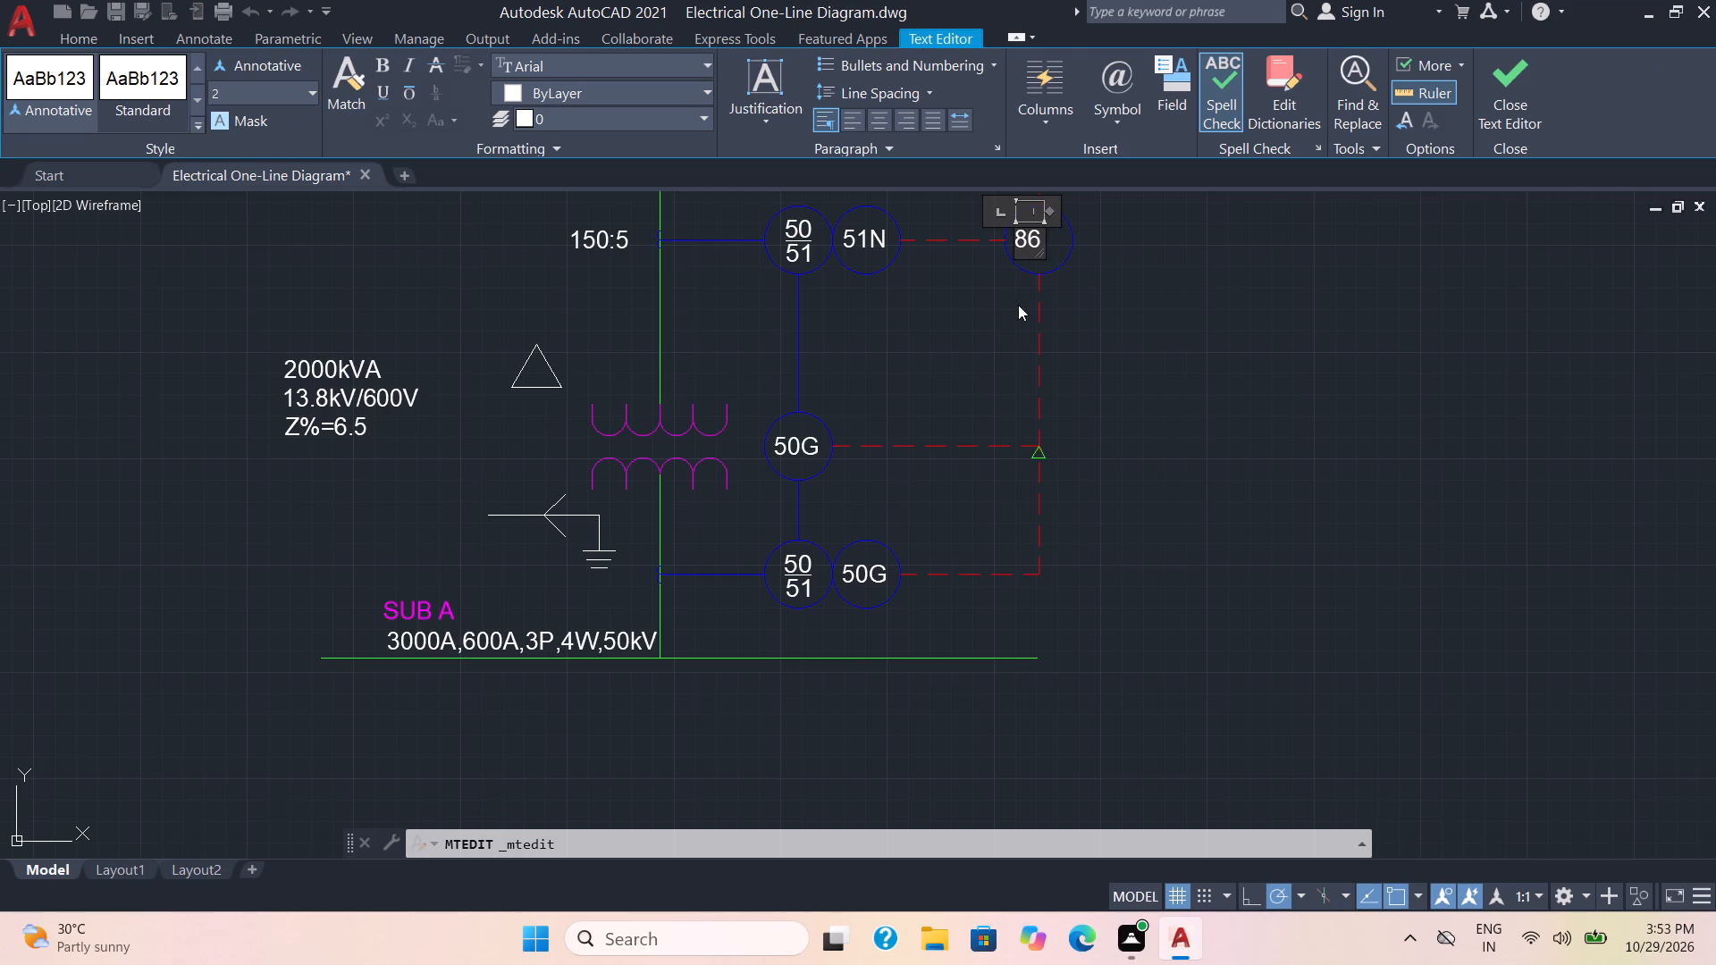
click(957, 301)
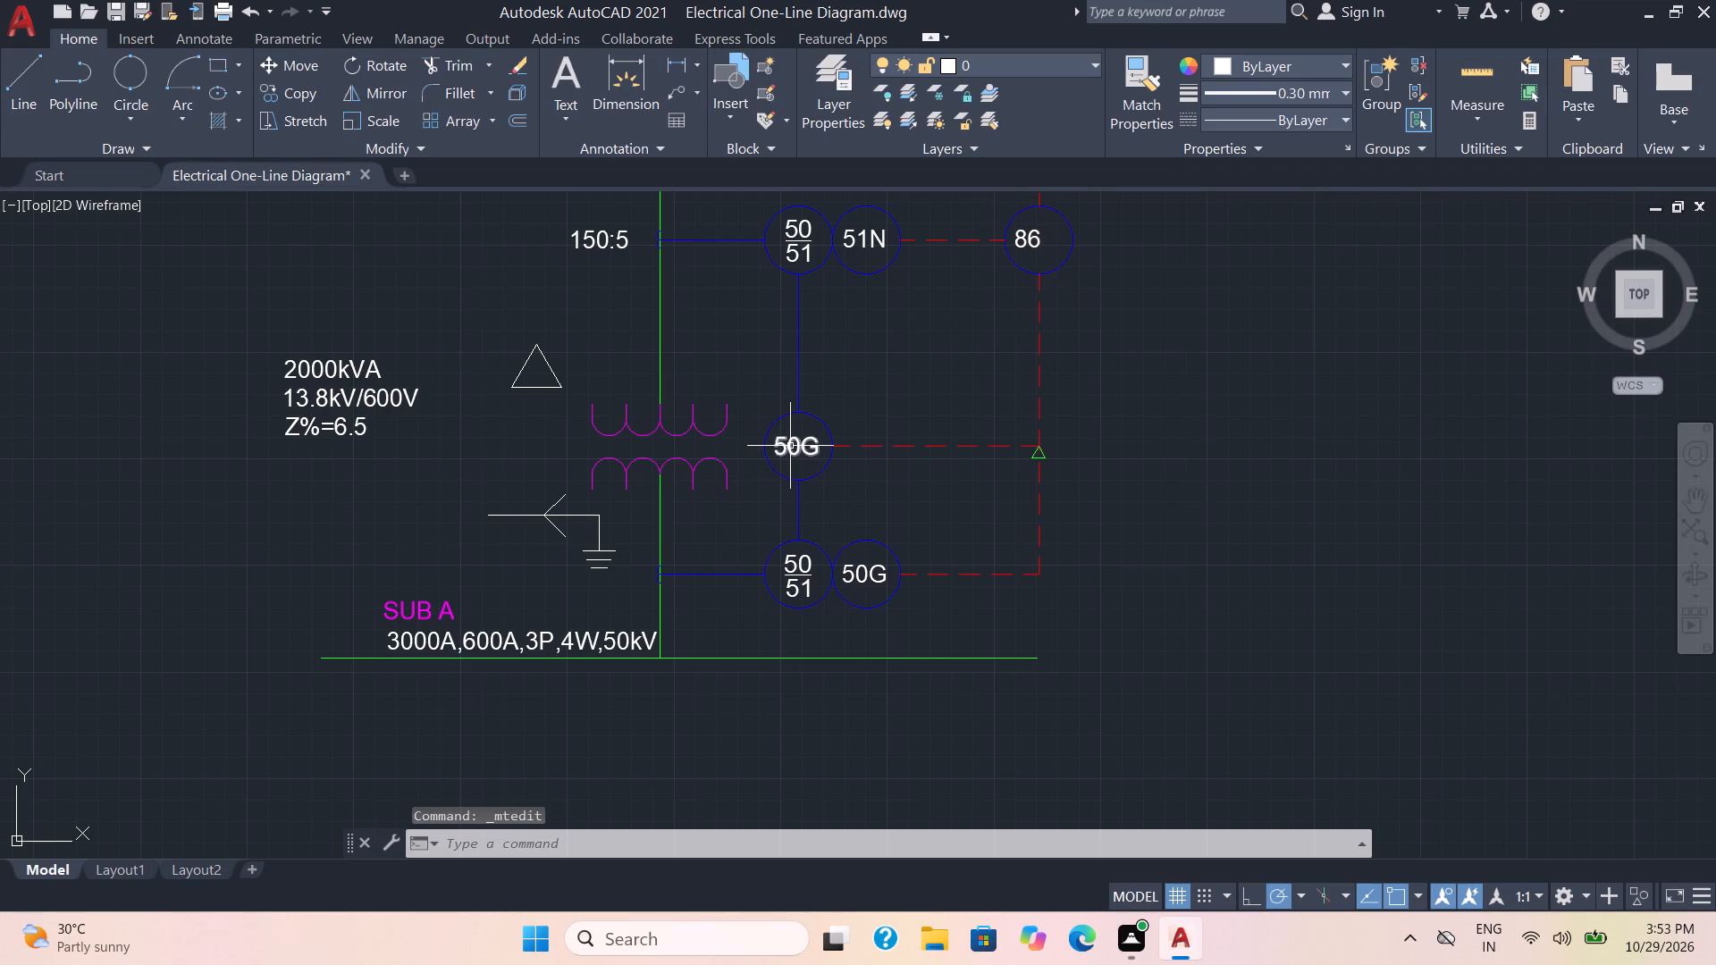
Replace the label in the relay circle beside the transformer windings with 87.
double_click(790, 447)
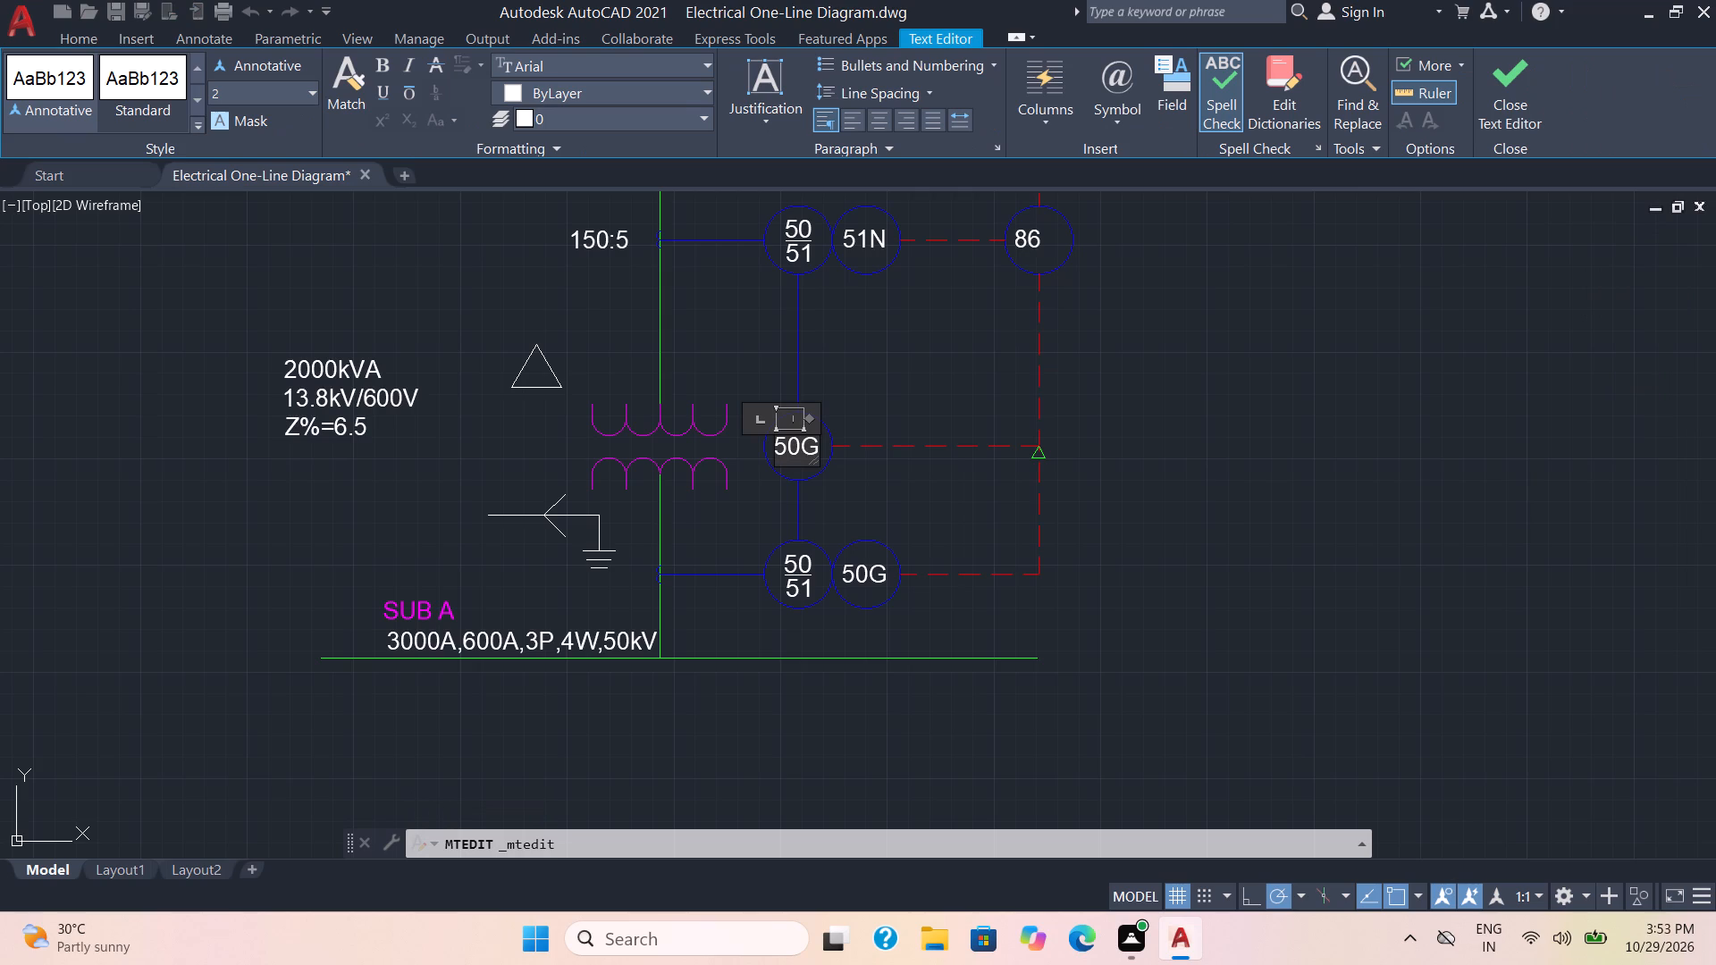
drag(812, 449, 751, 447)
text(87)
click(869, 566)
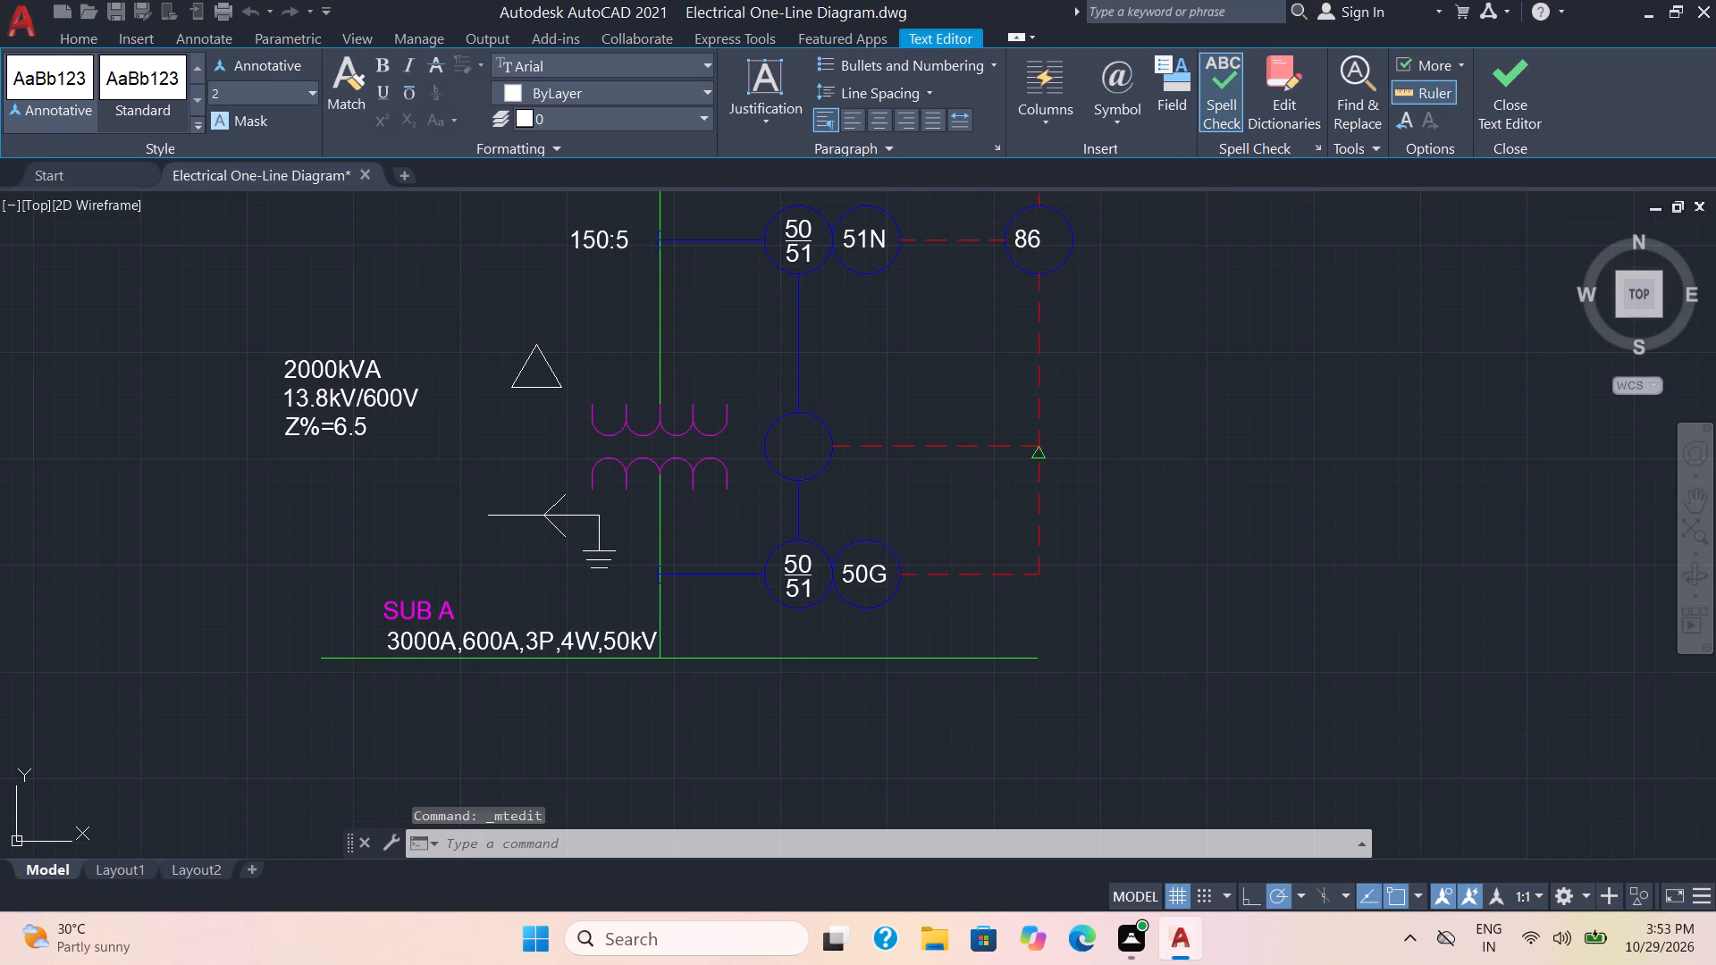
Change the label in the second relay circle on the branch just above the SUB A bus to 51N.
double_click(859, 583)
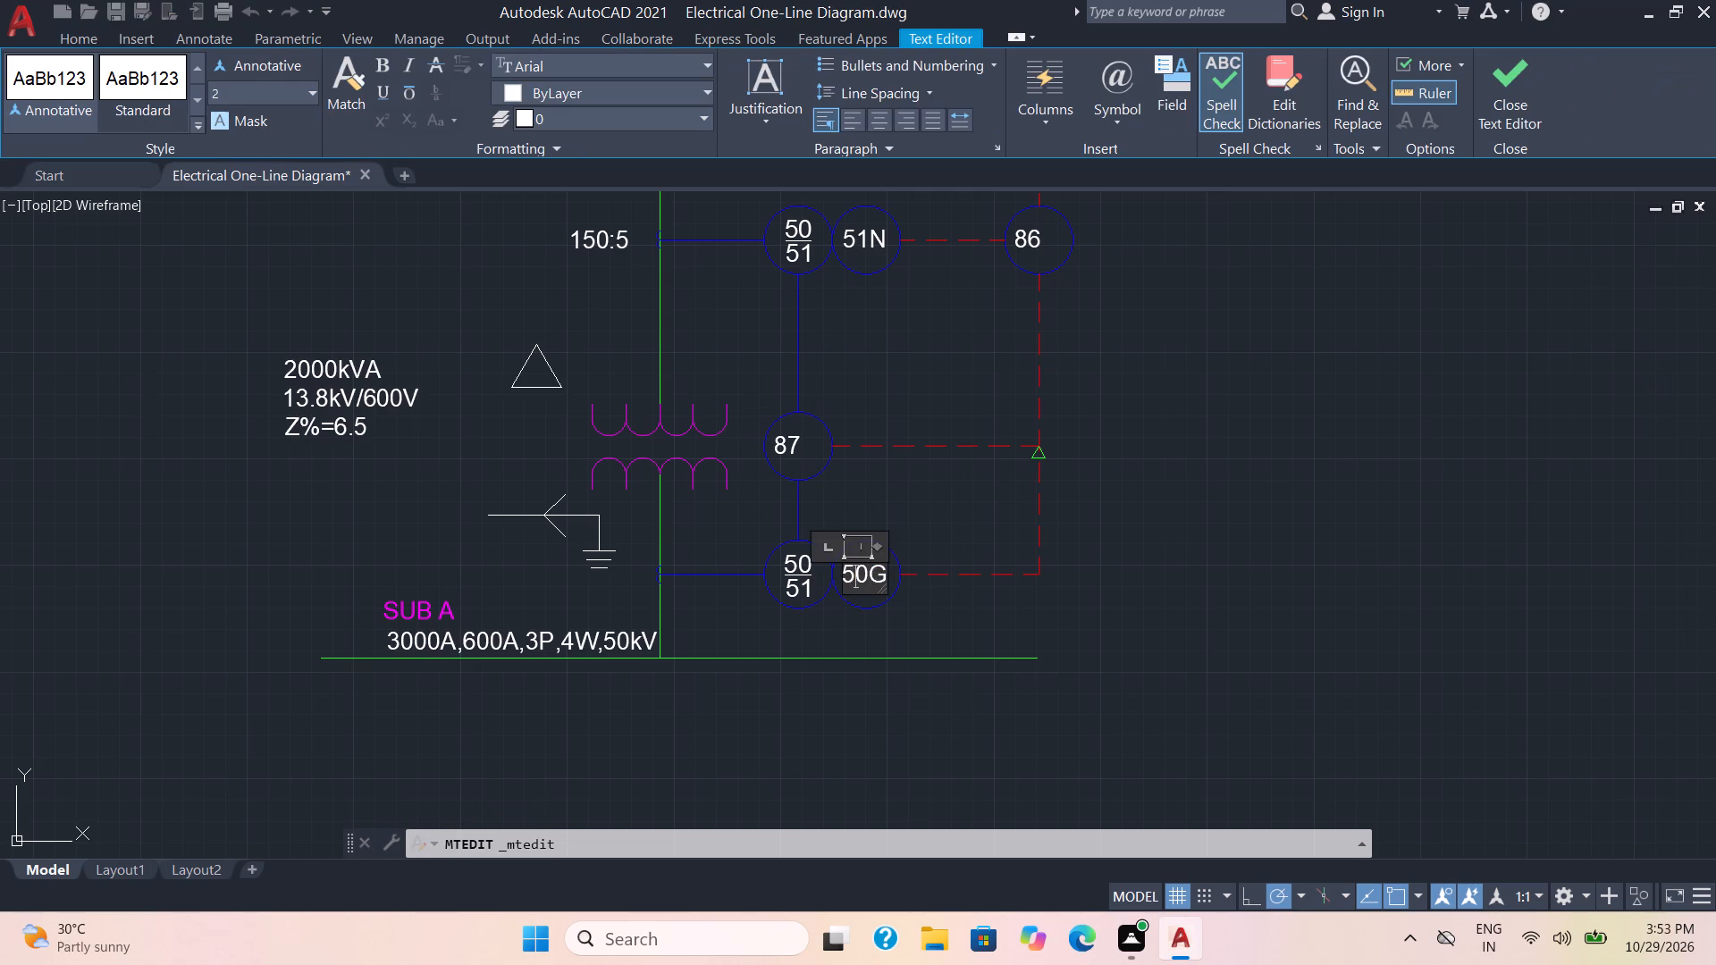
click(878, 578)
key(BackSpace)
key(BackSpace)
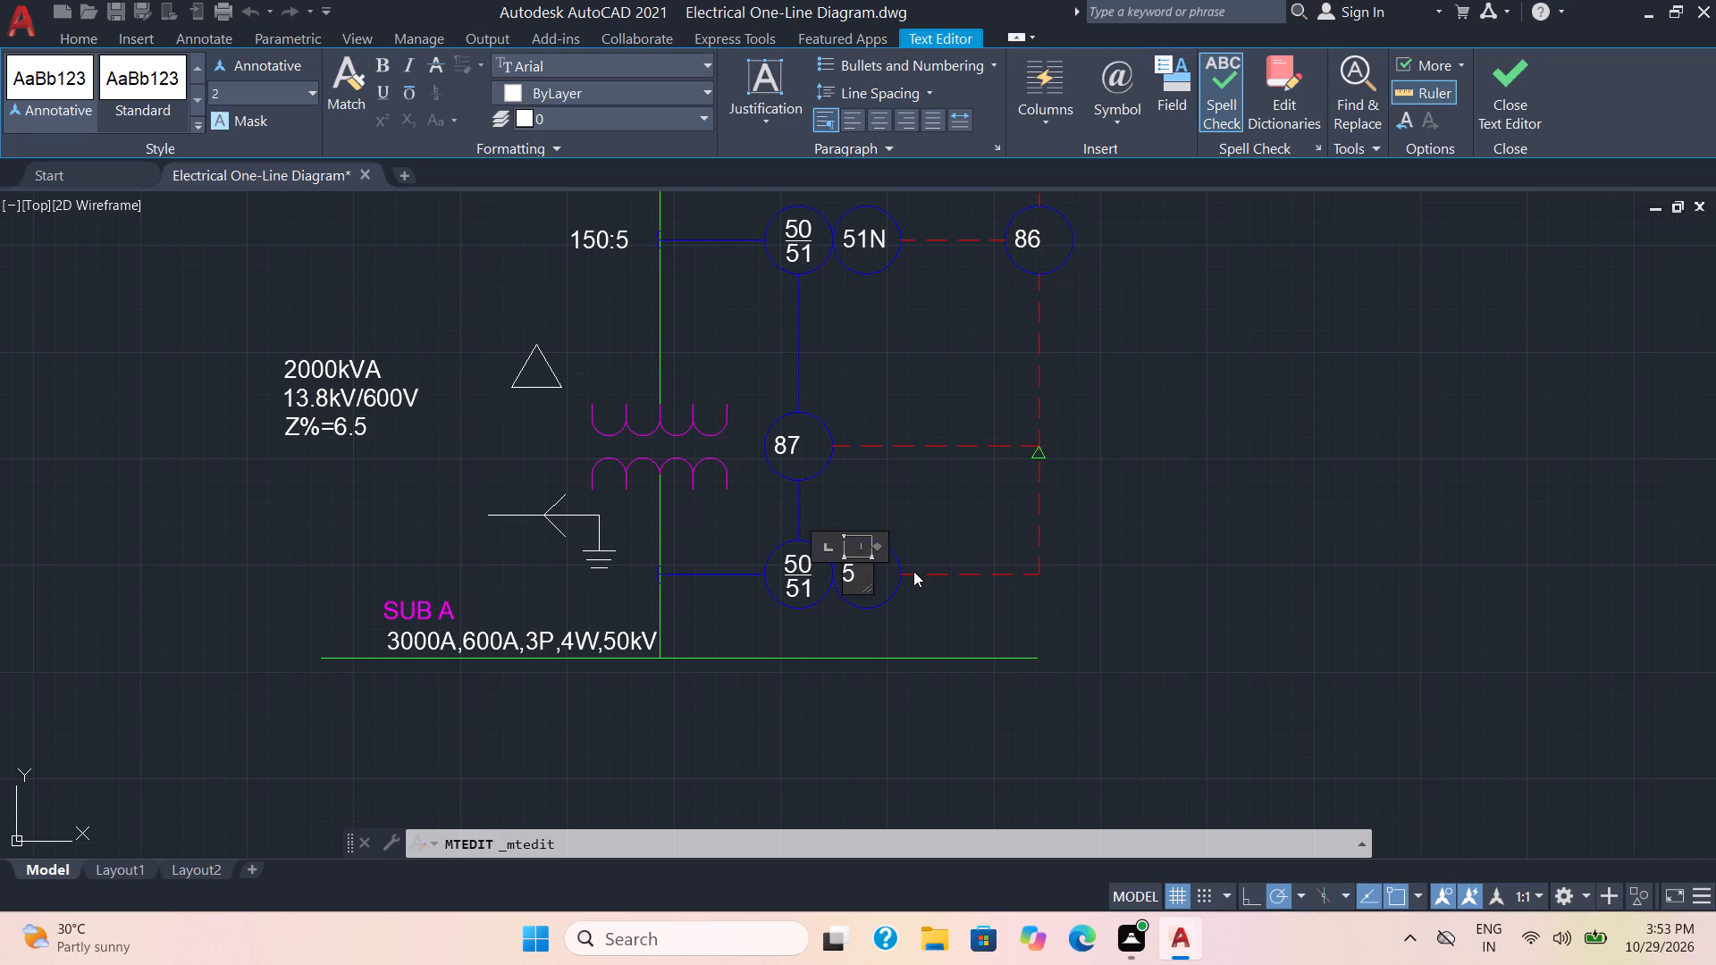
key(1)
key(n)
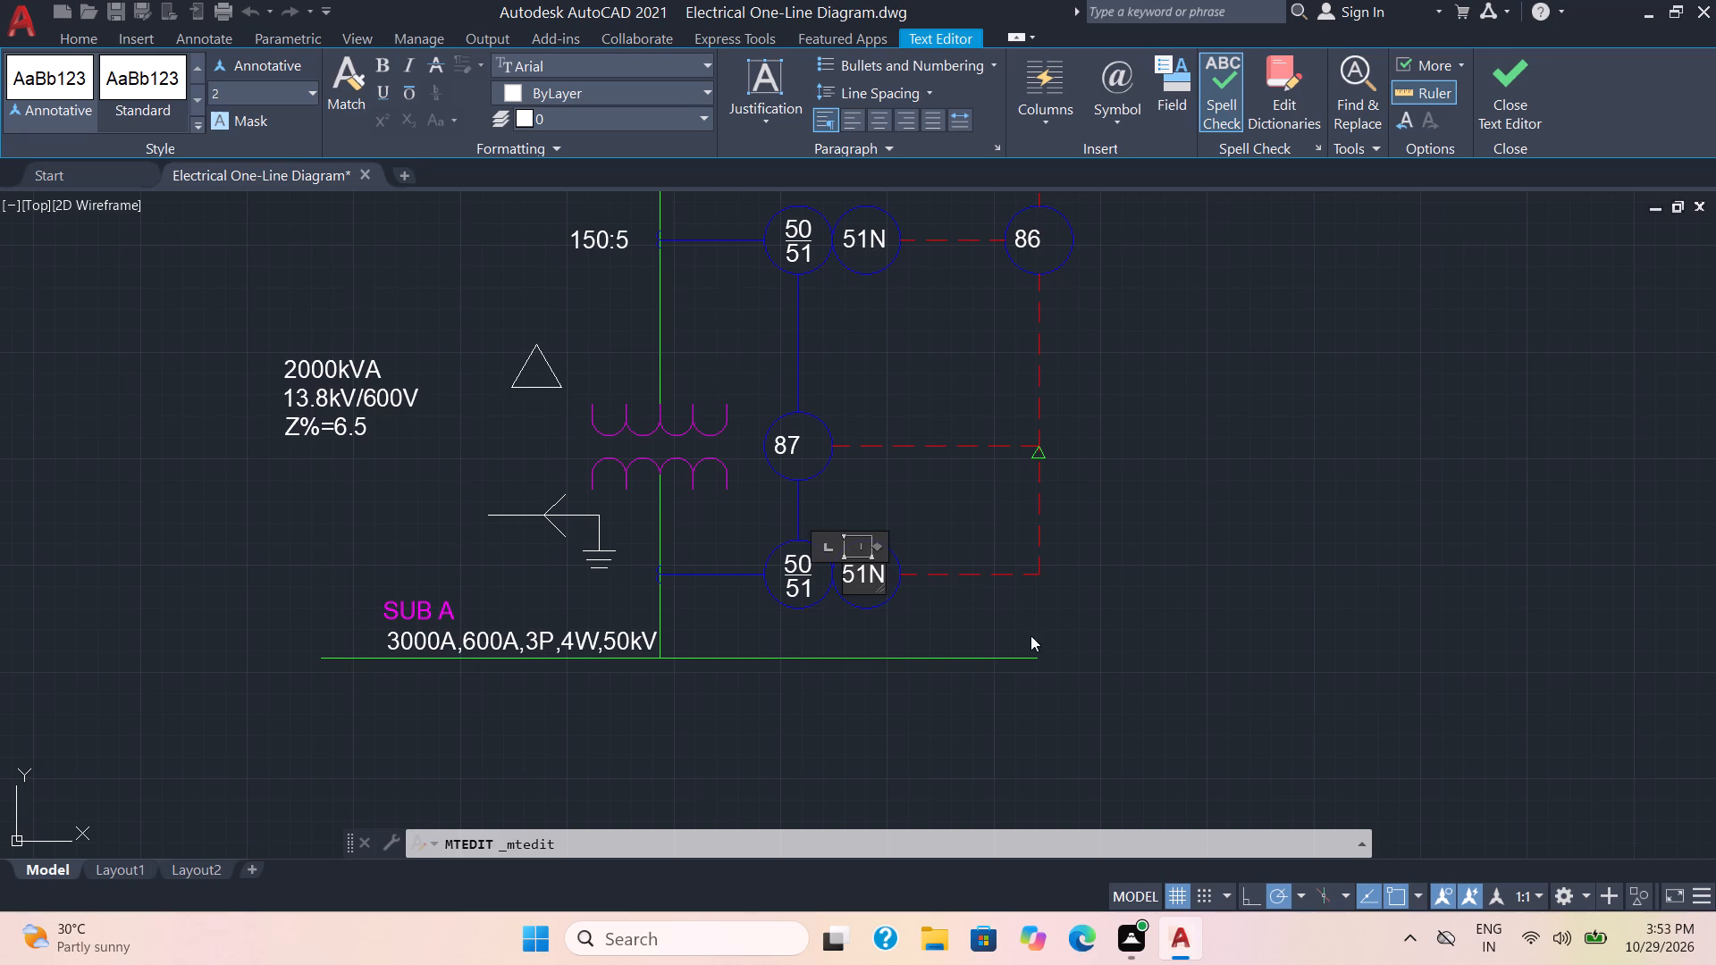
click(1030, 635)
Save the Electrical One-Line Diagram drawing.
key(ctrl+s)
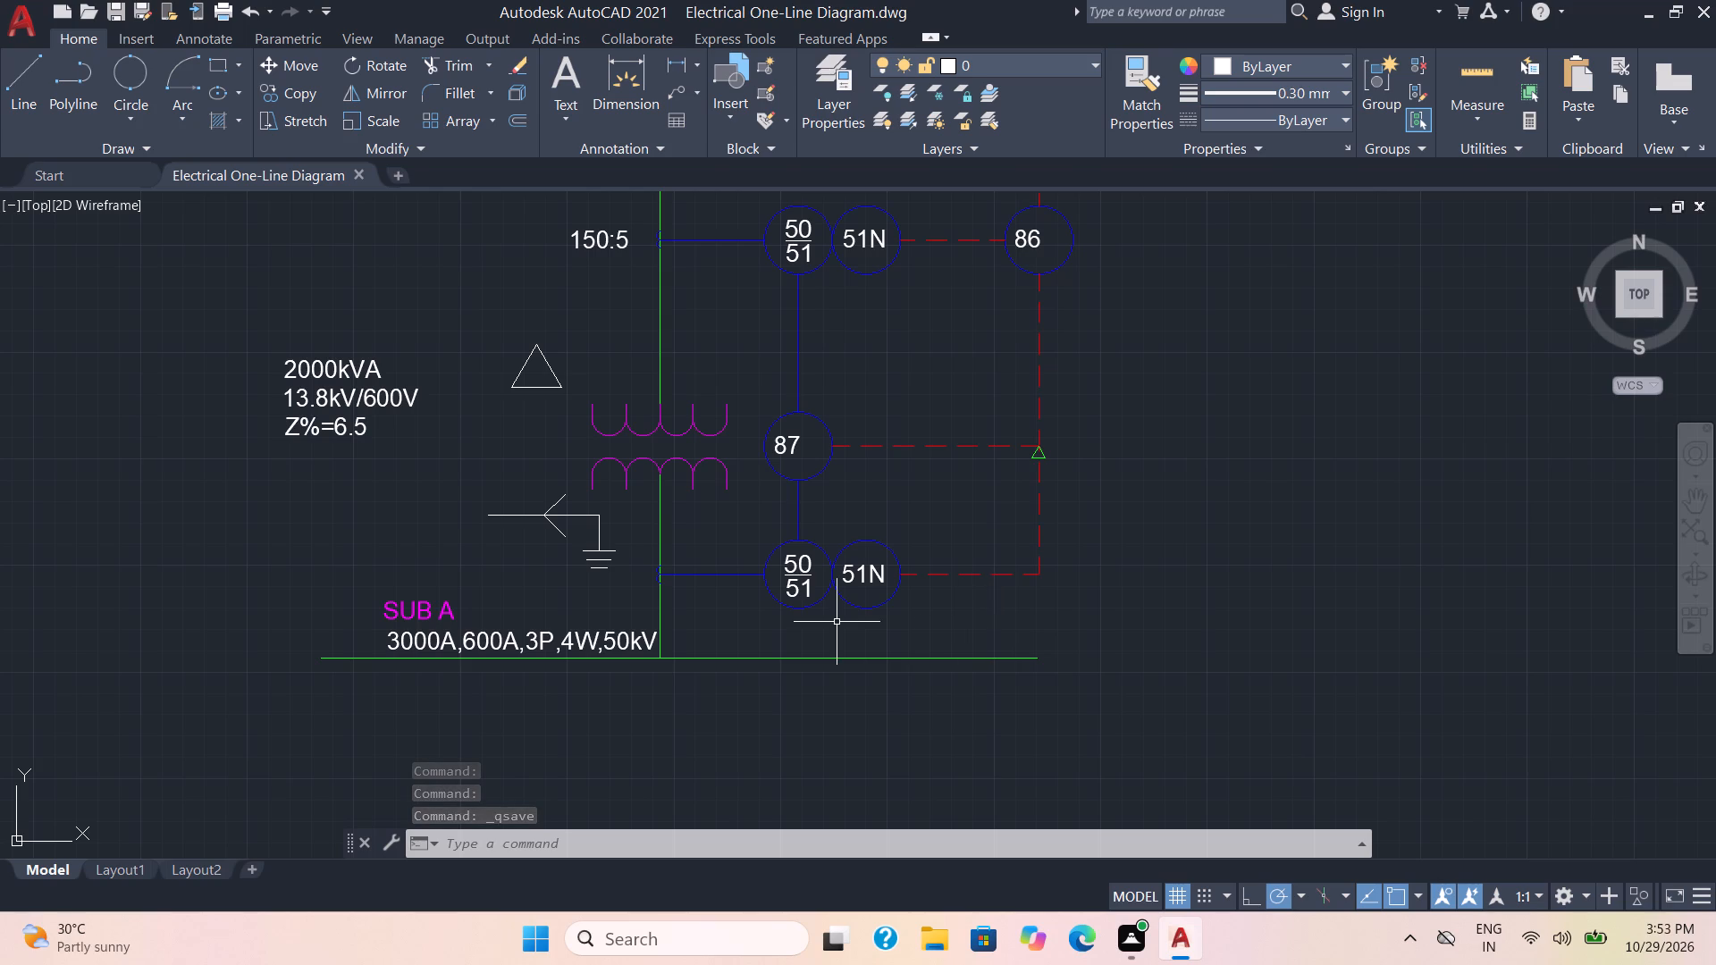
Move the 86 label to the centre of its relay circle on the vertical red dashed line.
scroll(837, 622, down, 1)
scroll(907, 683, down, 1)
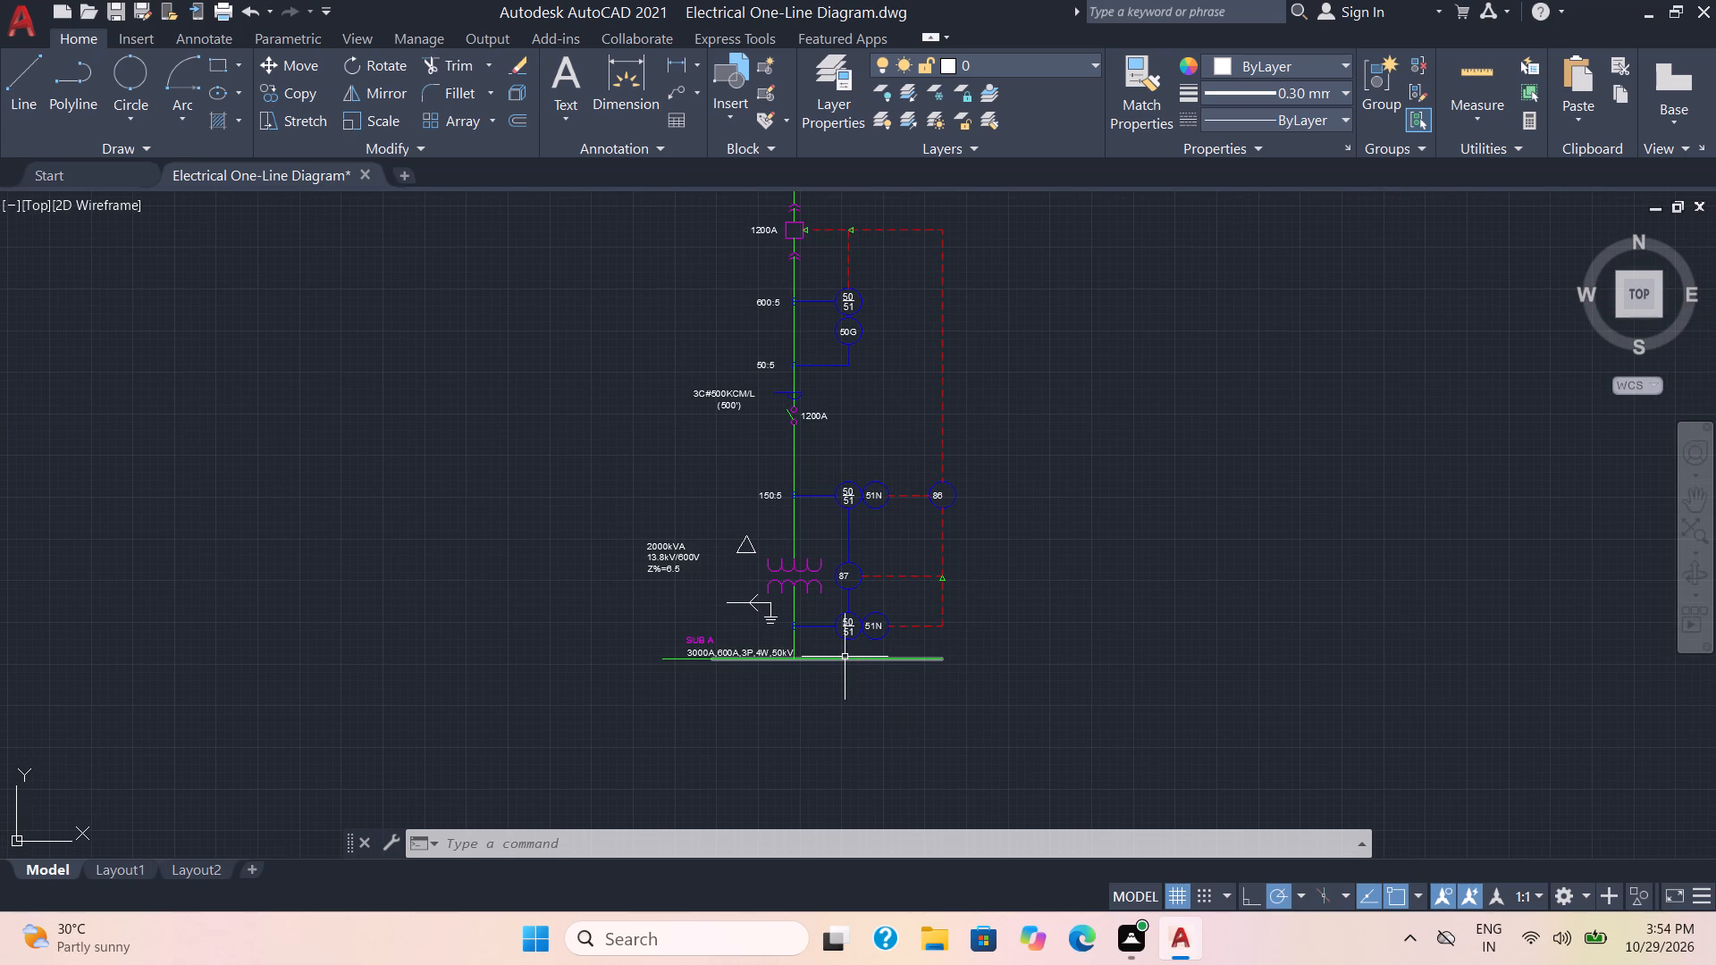
scroll(845, 657, up, 1)
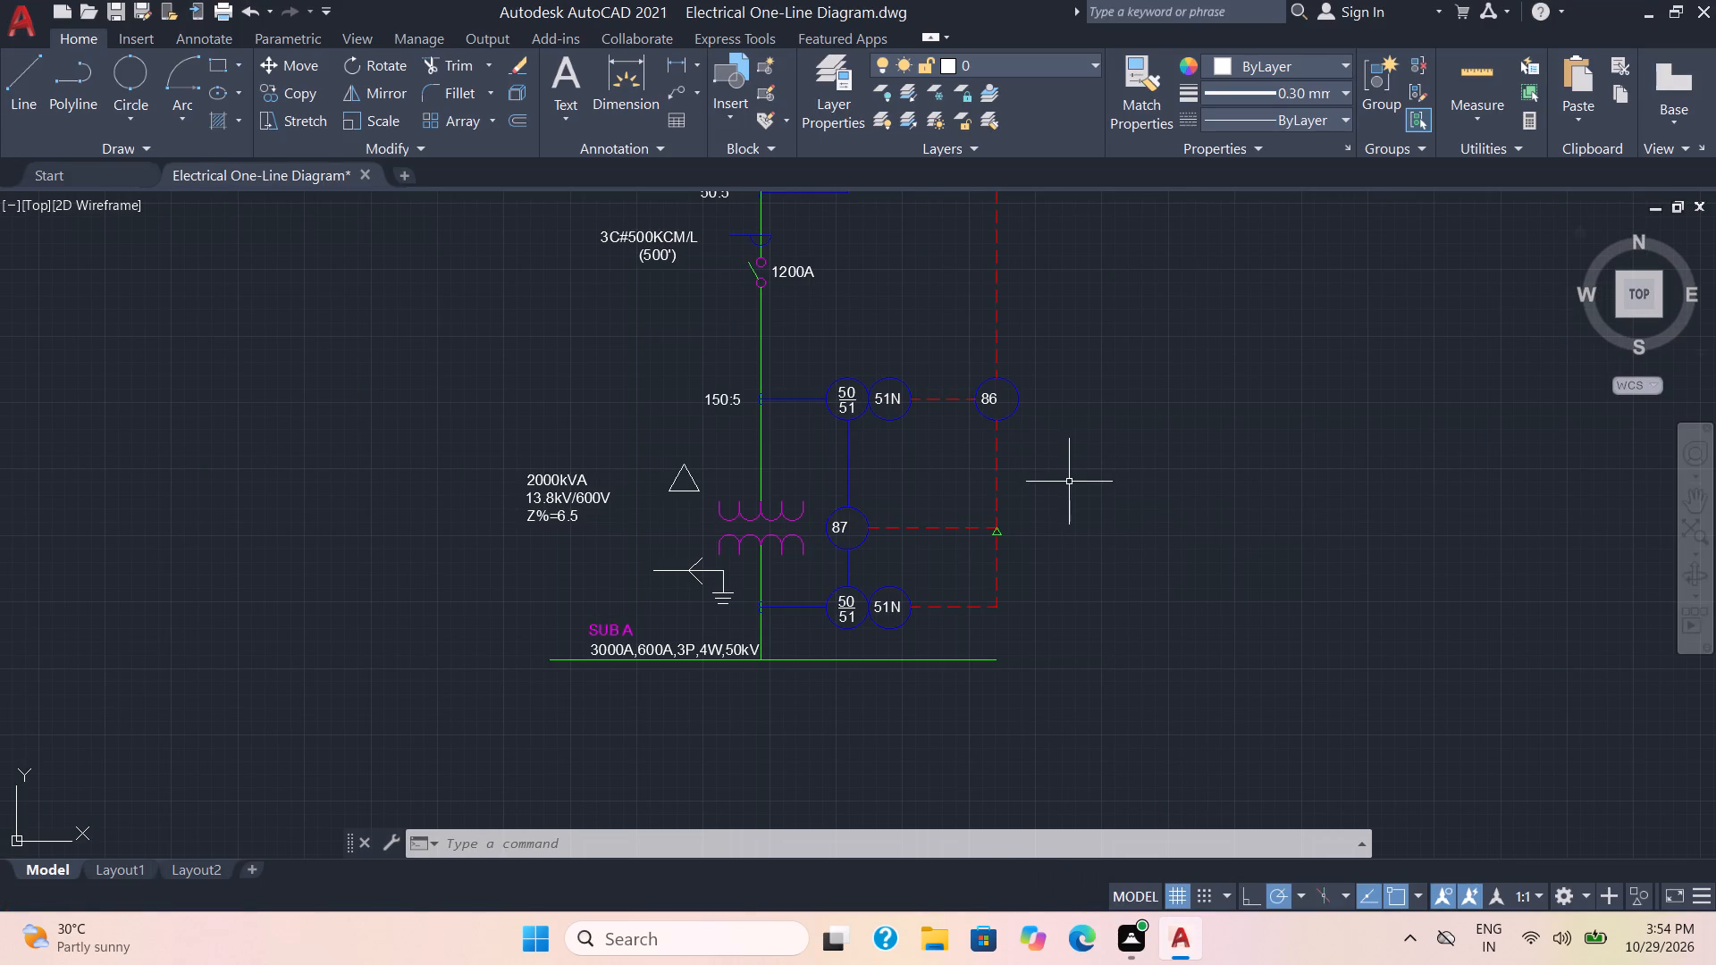
scroll(1074, 491, down, 1)
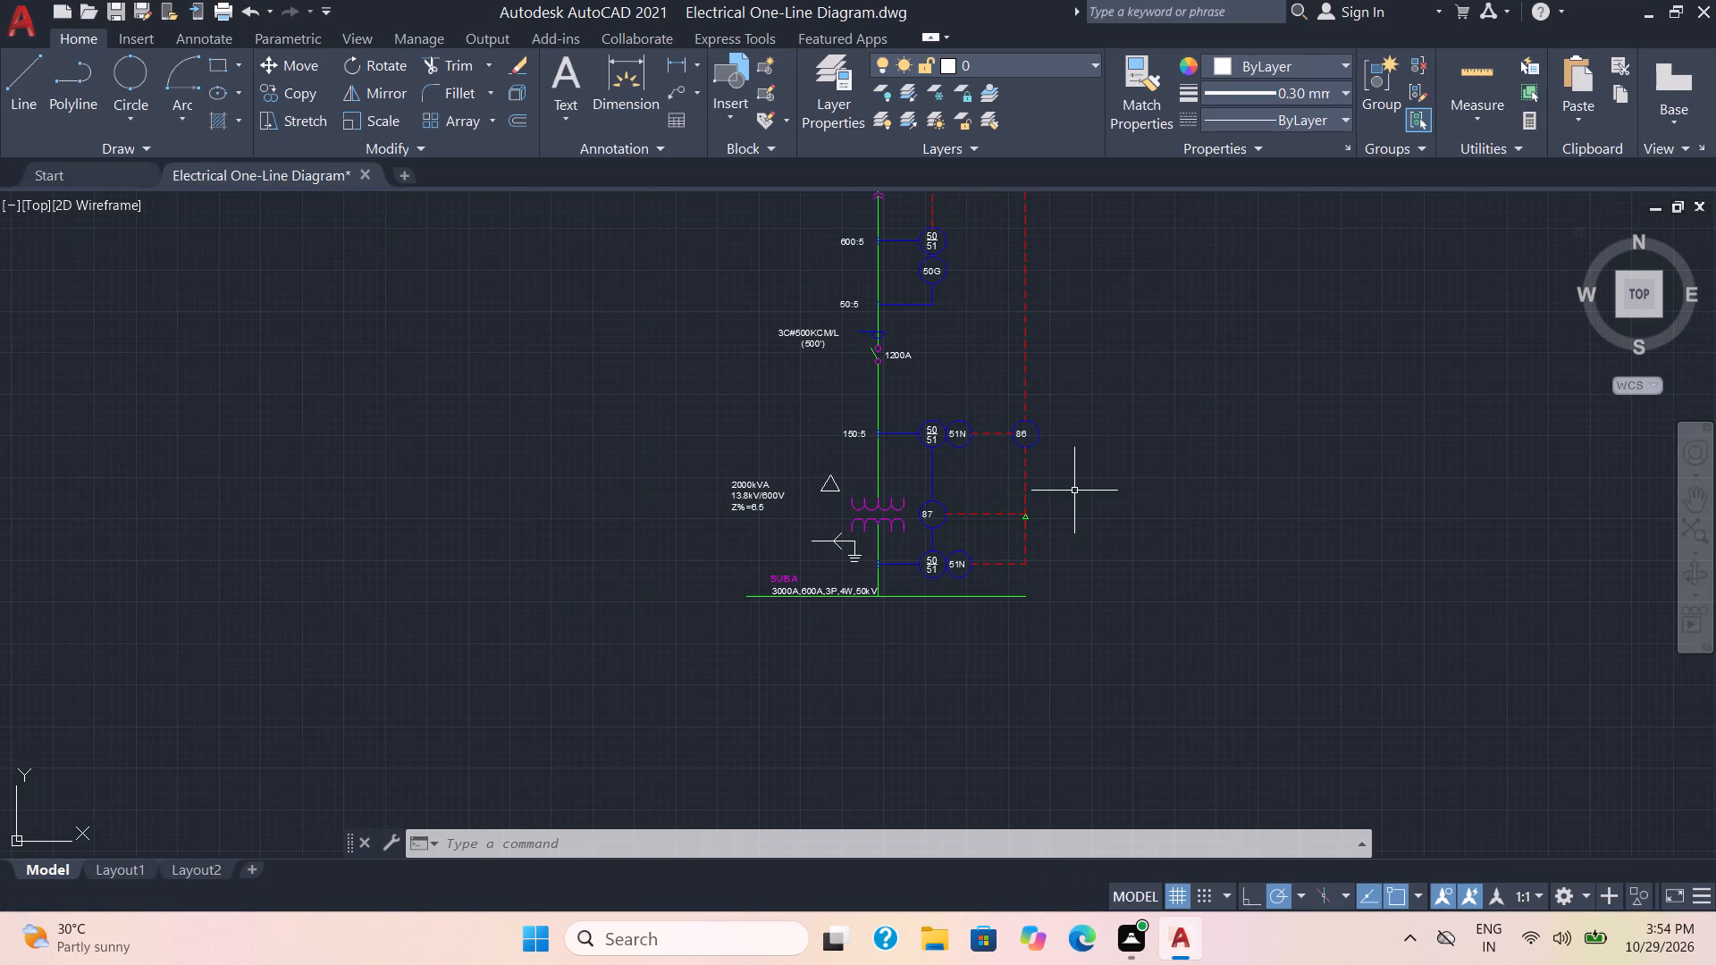
scroll(1073, 490, up, 2)
click(932, 348)
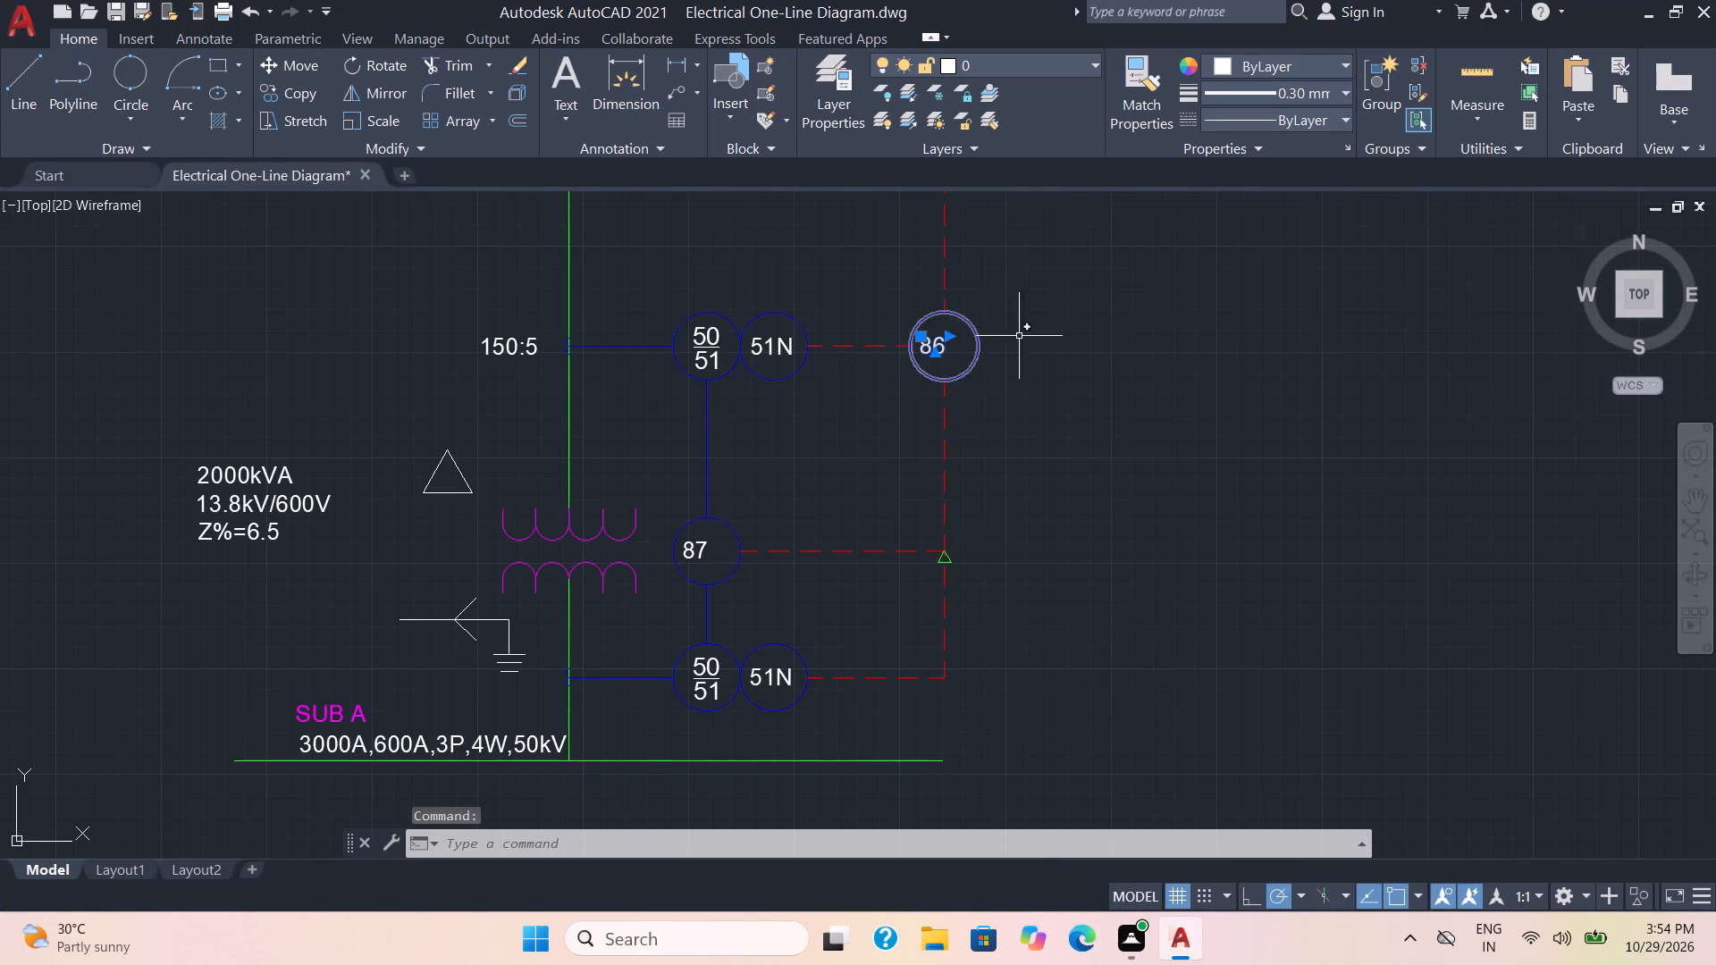
click(279, 63)
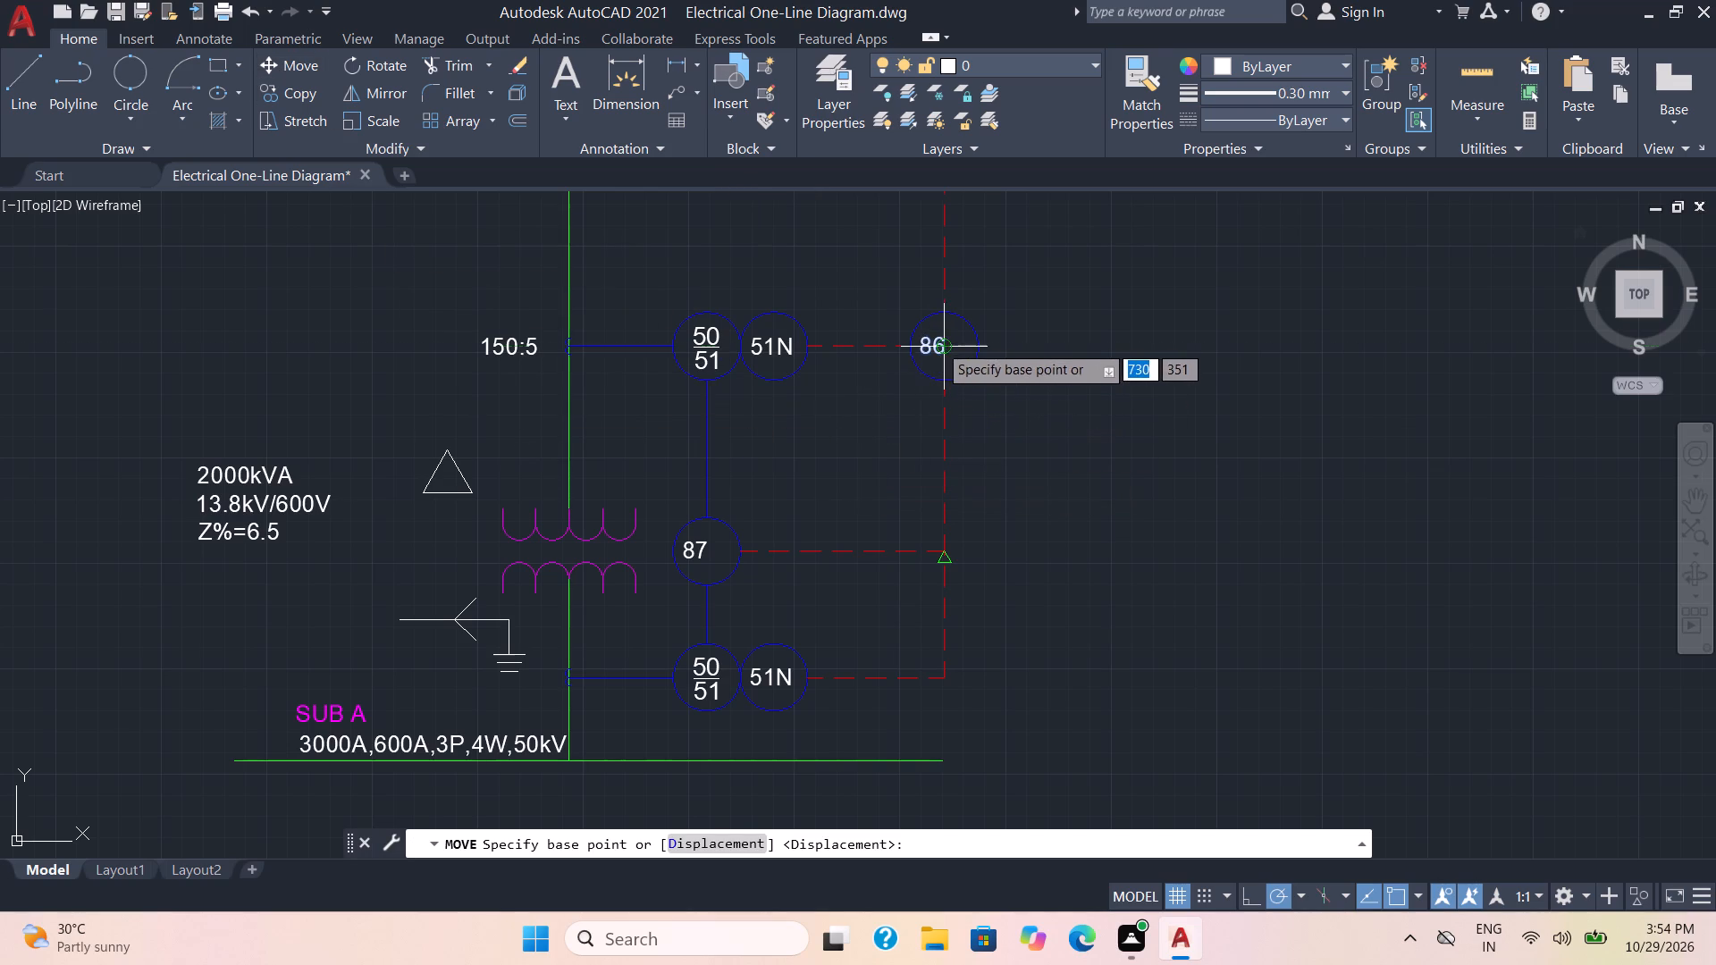
scroll(926, 347, up, 3)
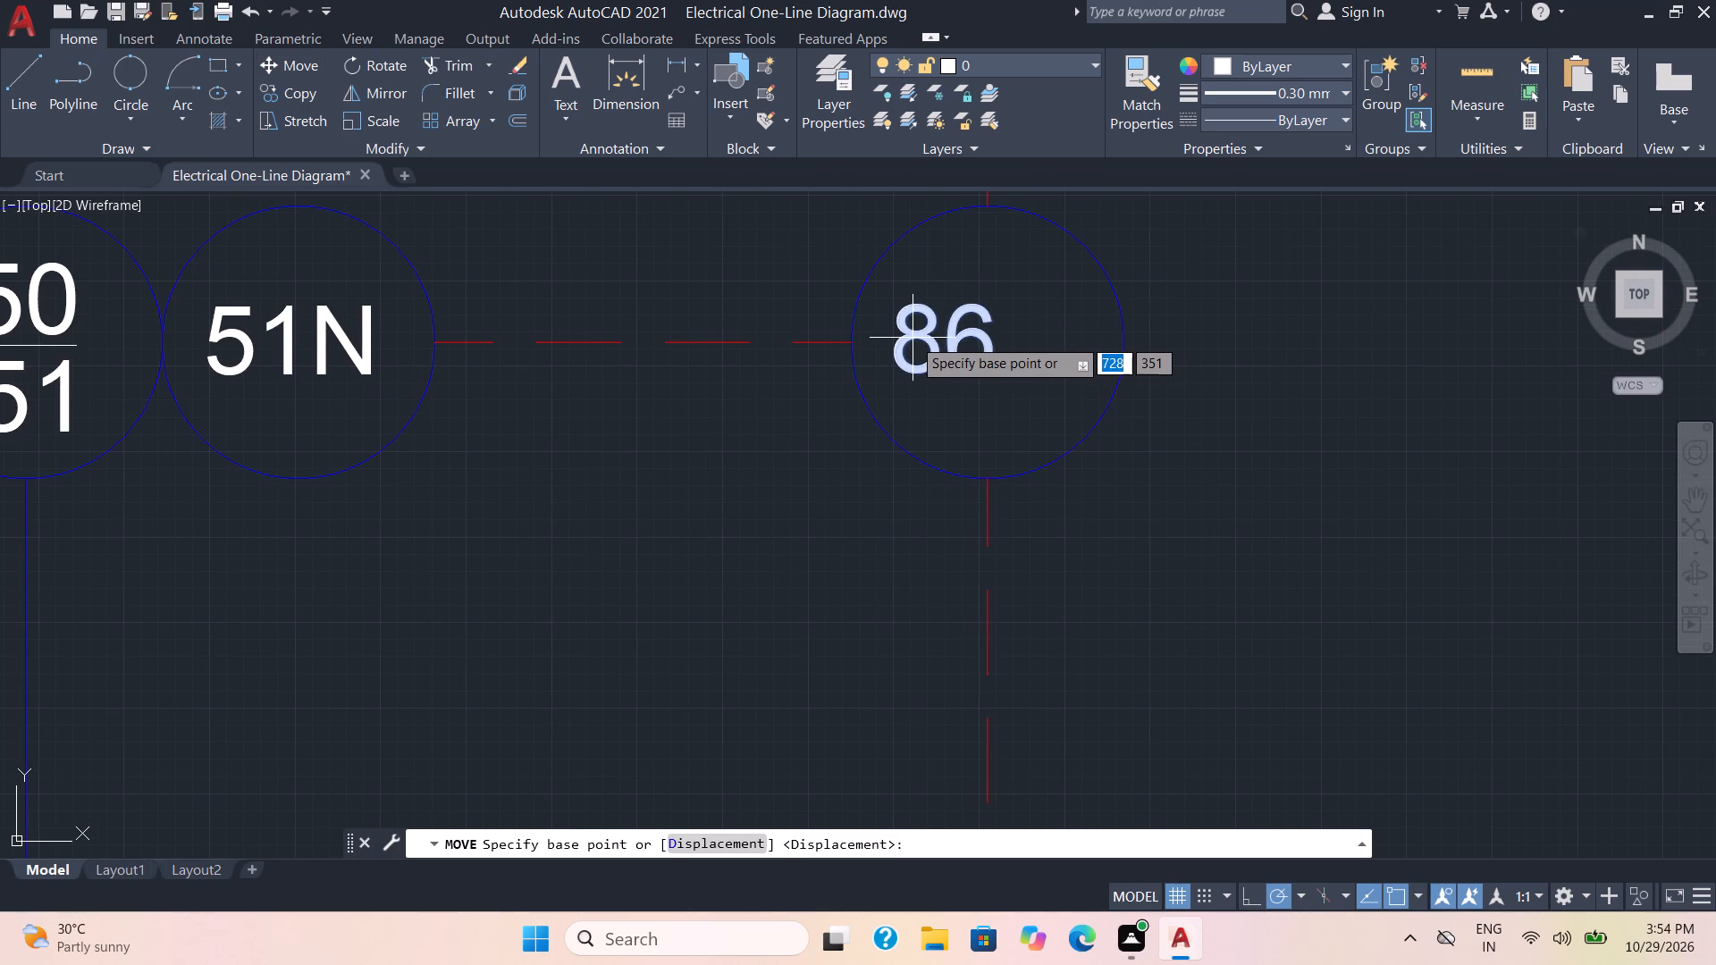
click(941, 336)
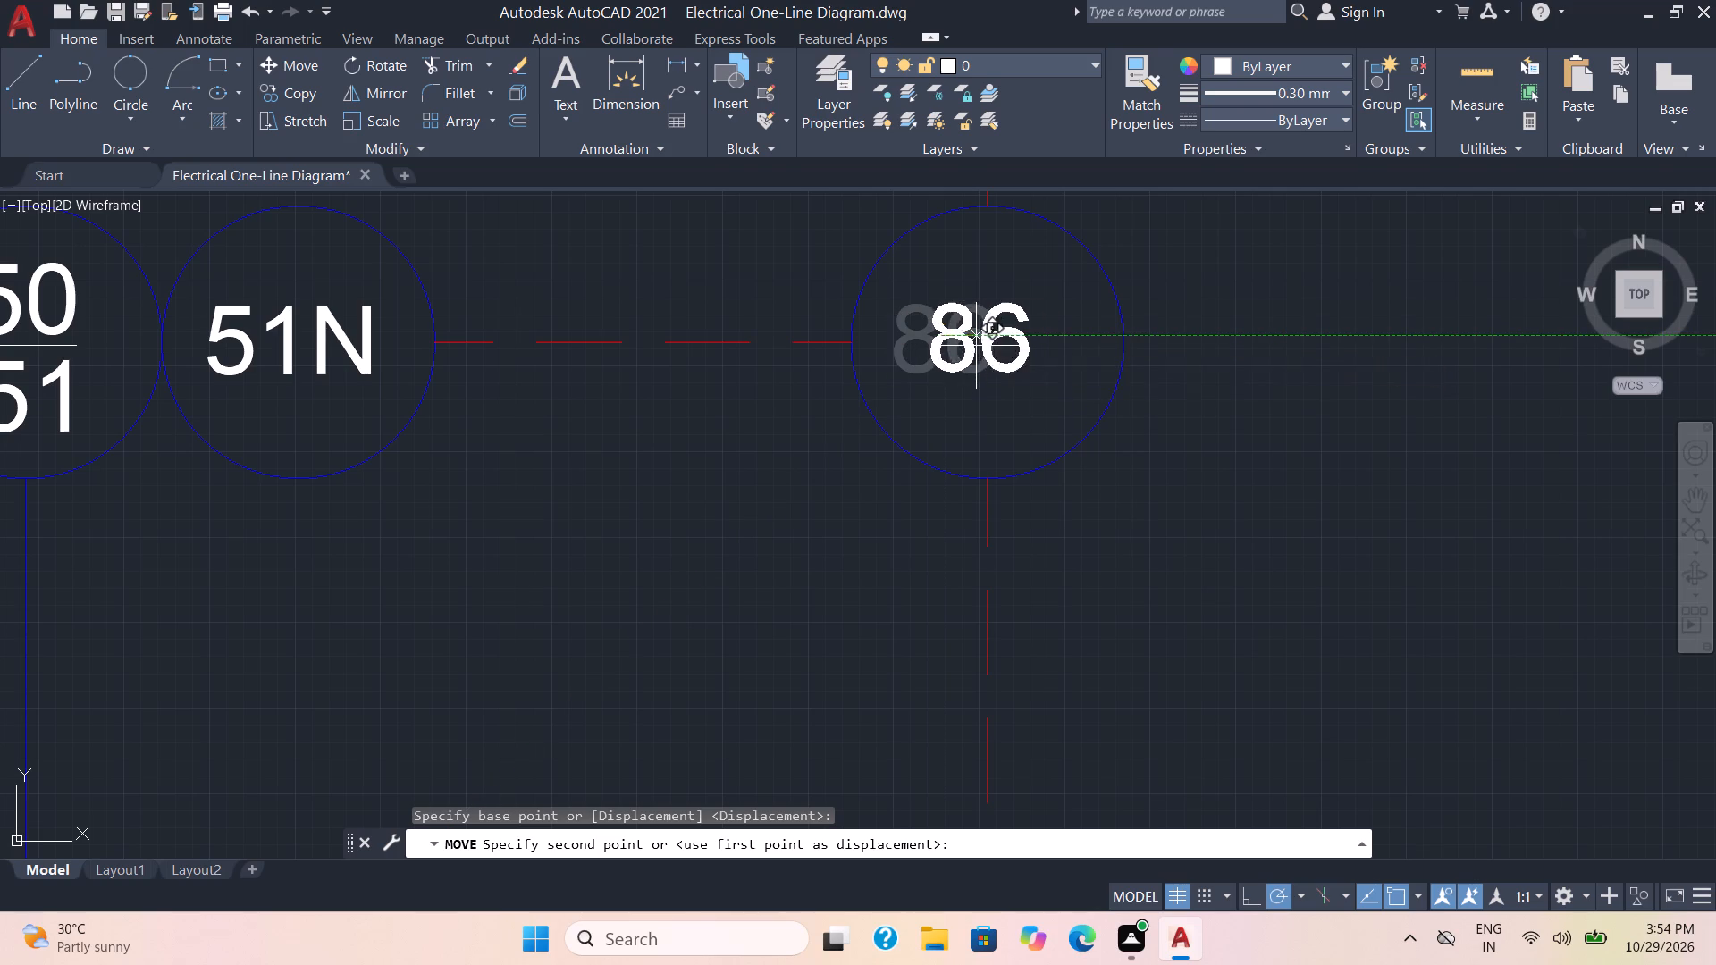
scroll(976, 345, up, 2)
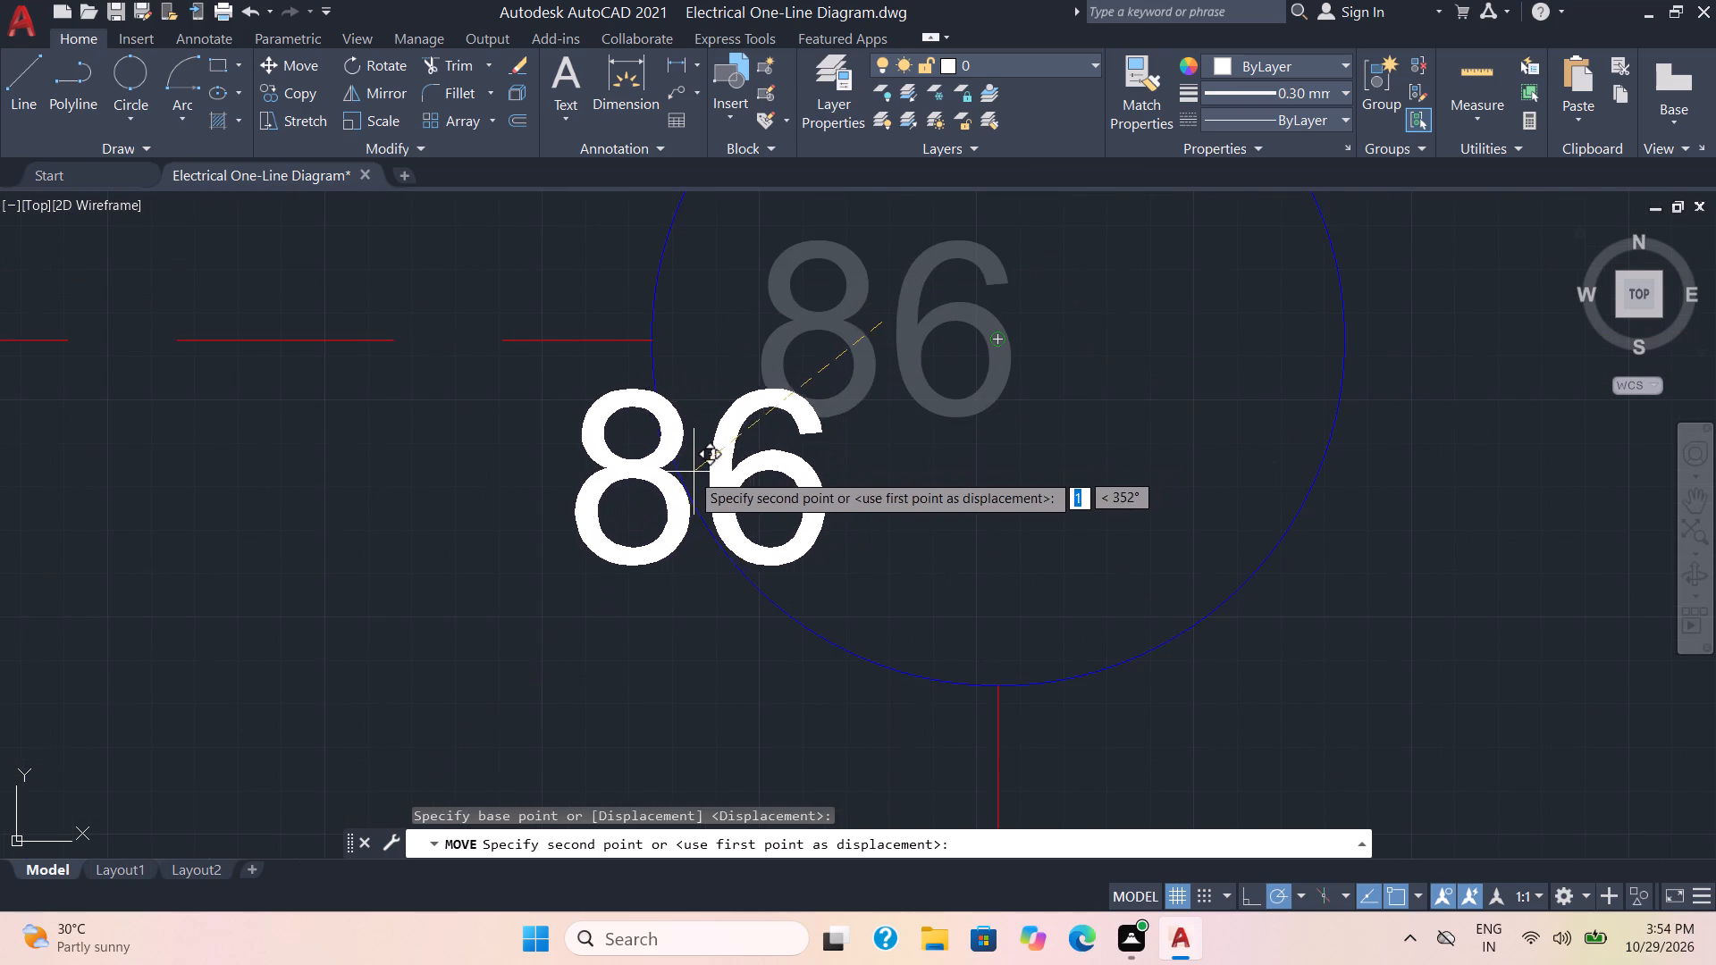
click(1003, 341)
Move the 87 label to the centre of its relay circle beside the transformer windings.
scroll(988, 435, down, 3)
scroll(859, 632, down, 2)
middle_drag(827, 659, 826, 658)
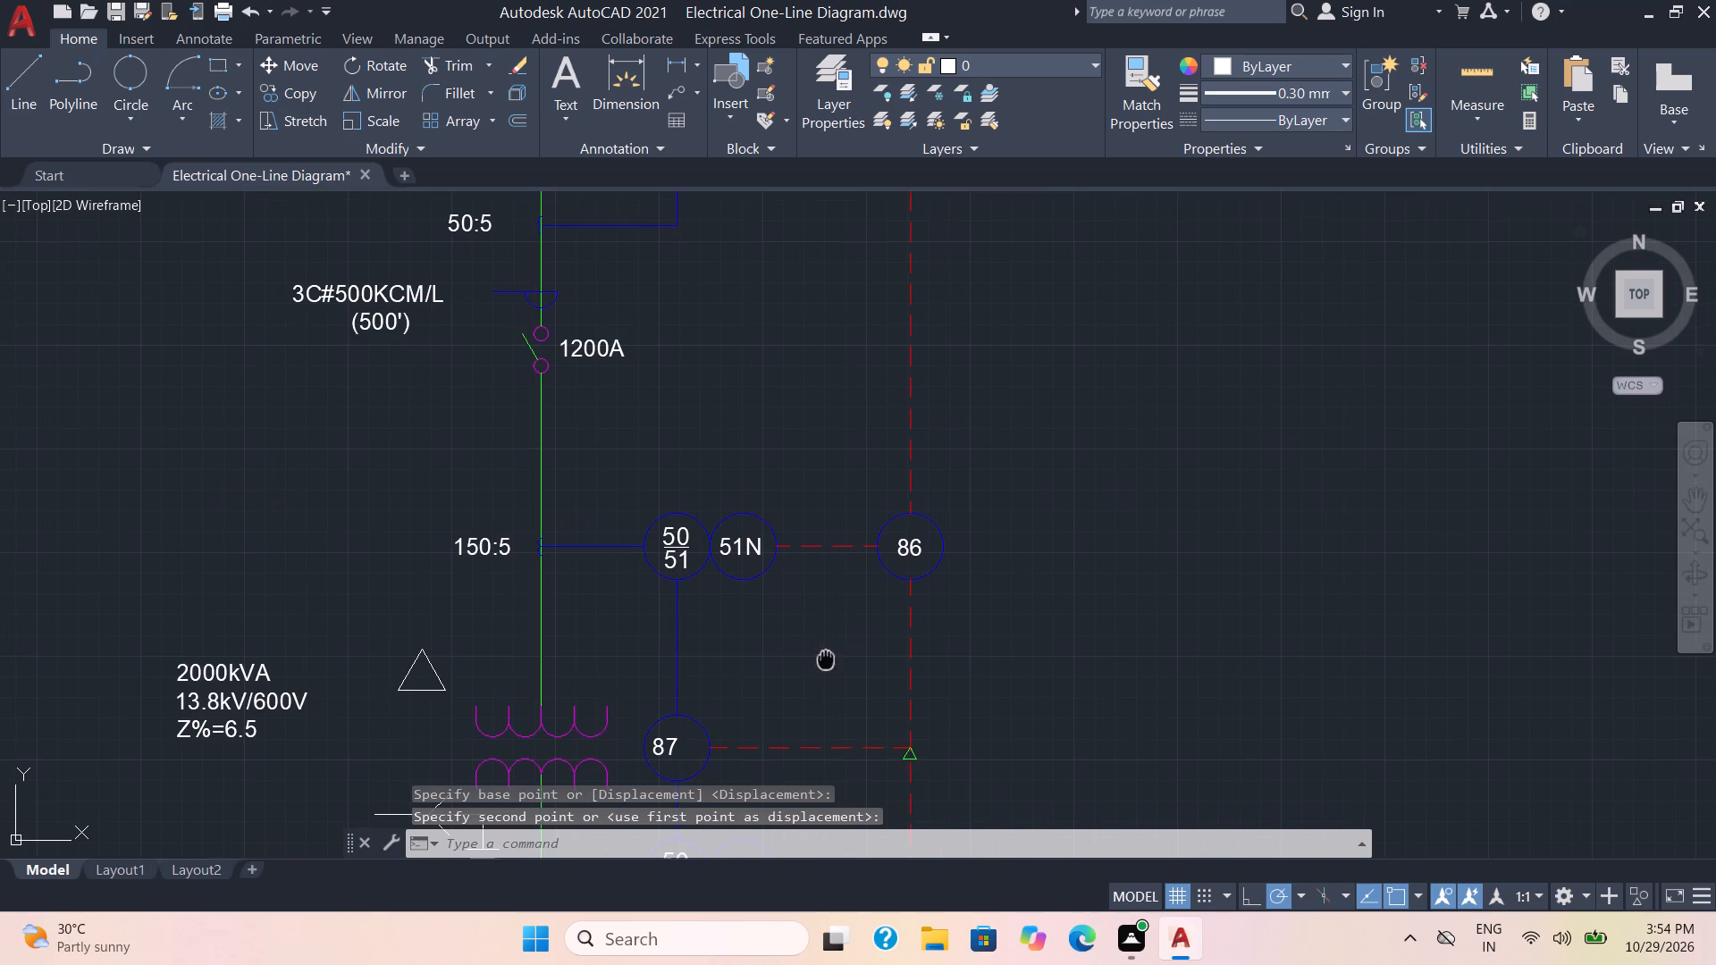
middle_drag(826, 658, 1038, 364)
scroll(878, 457, up, 3)
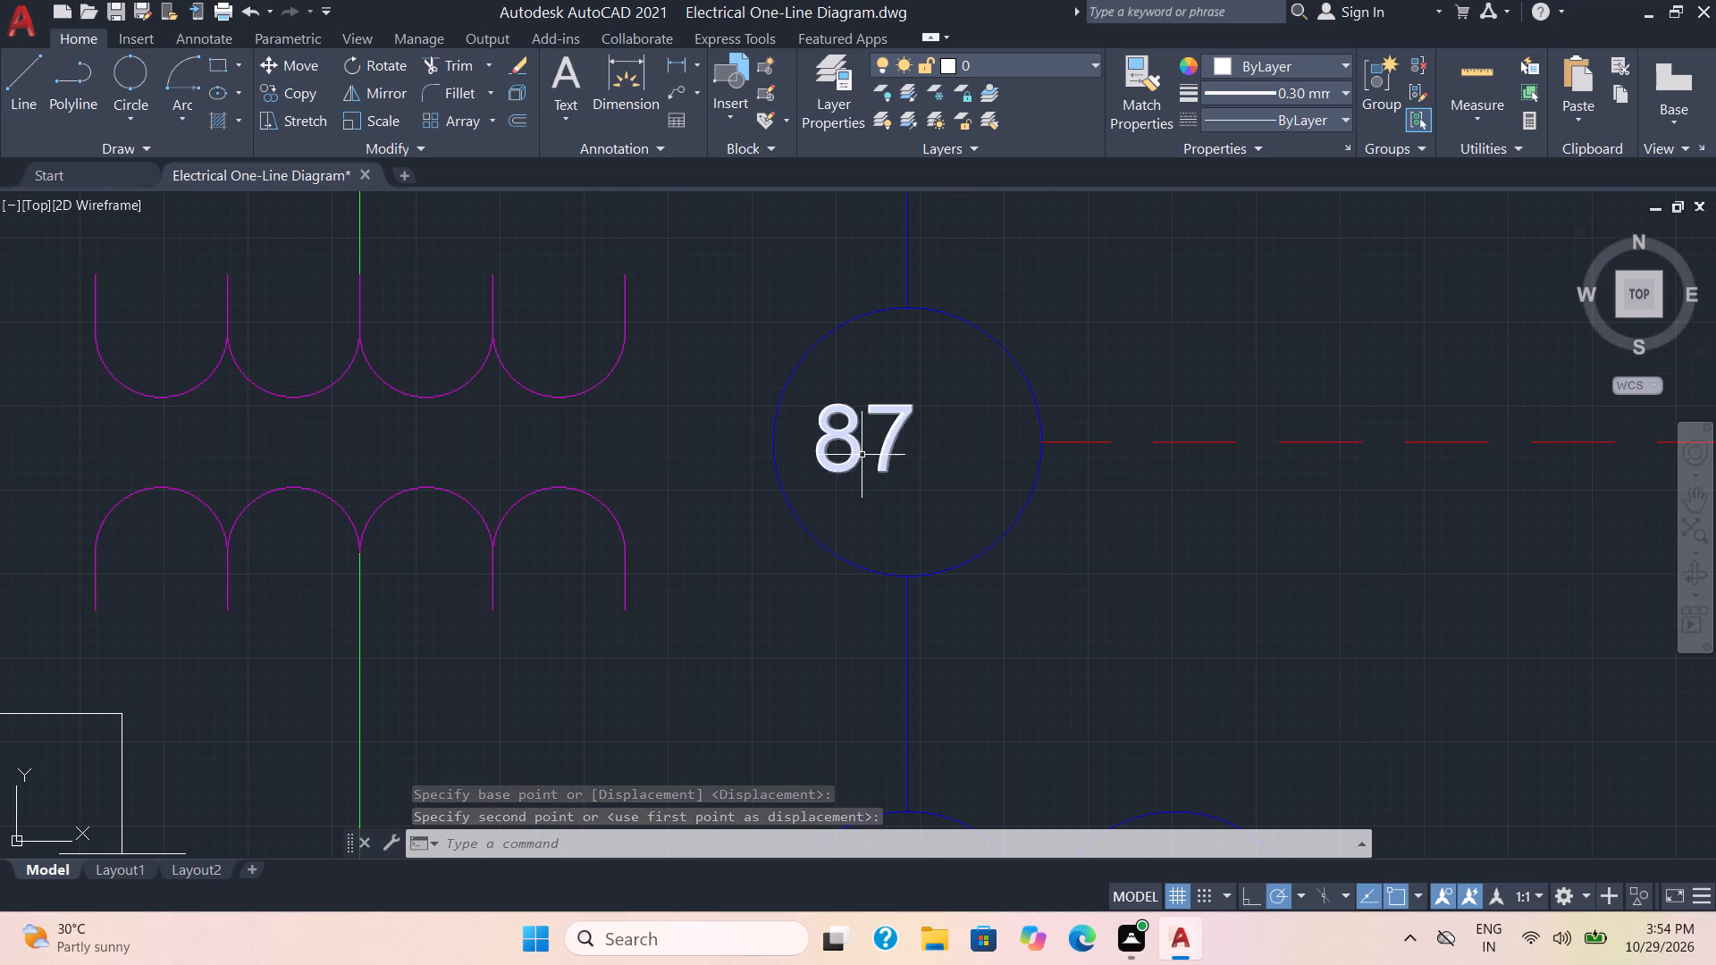
click(862, 455)
click(276, 67)
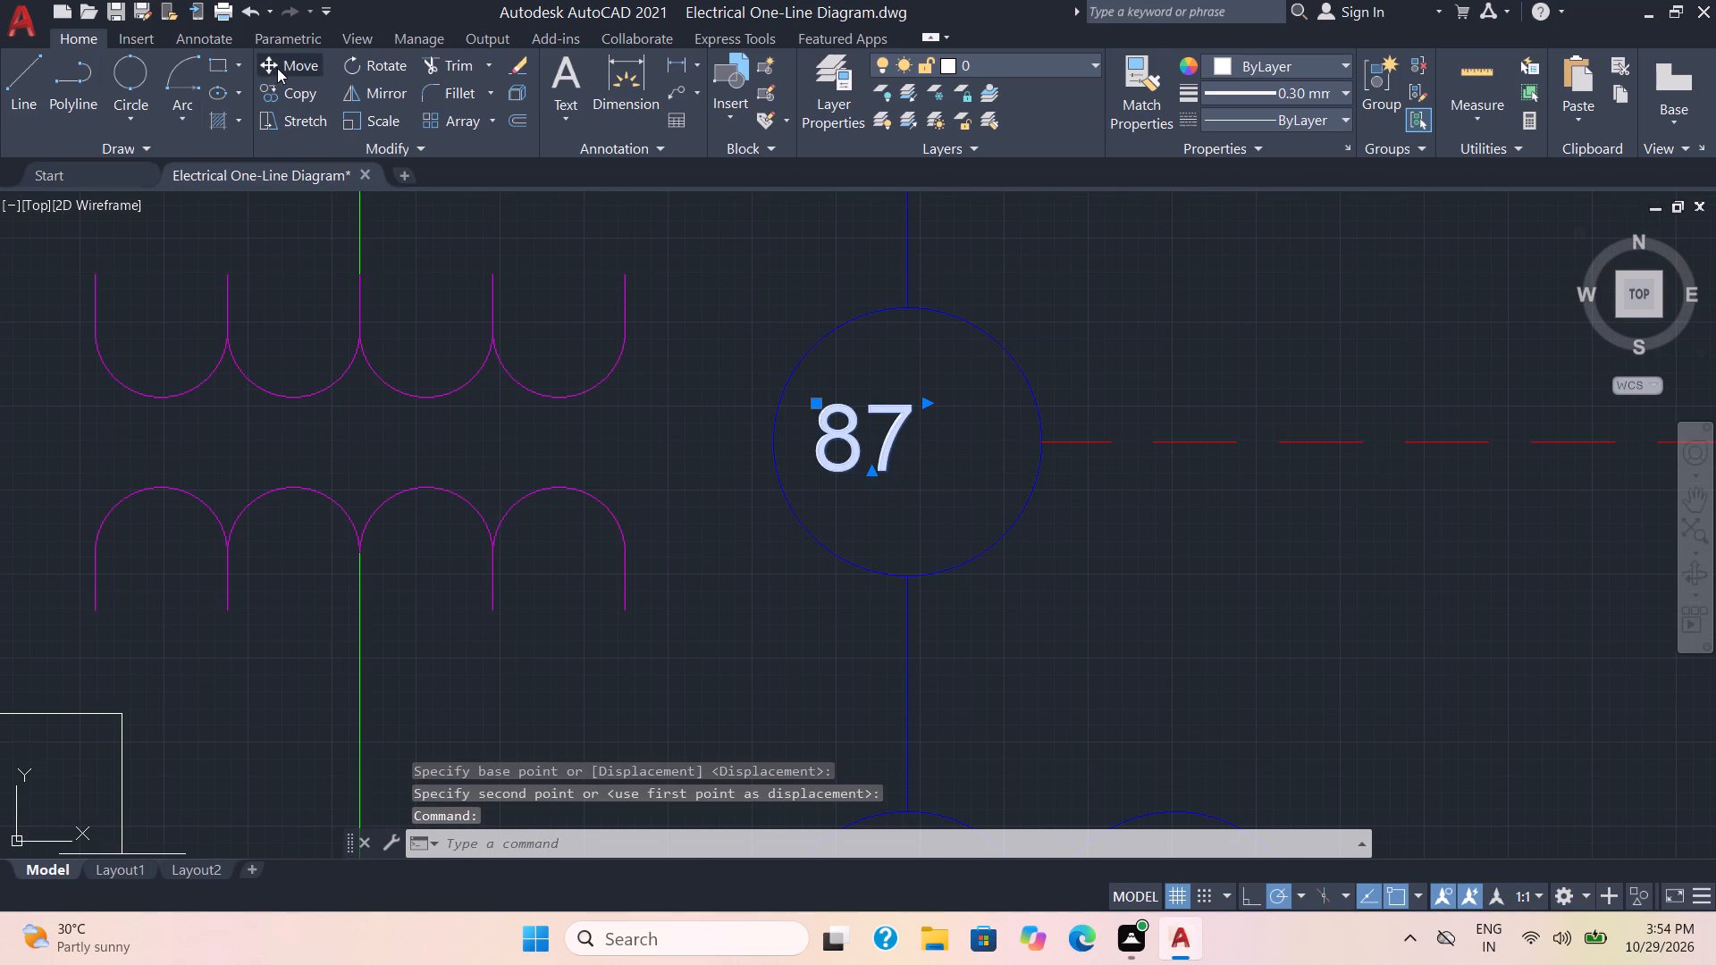
click(867, 436)
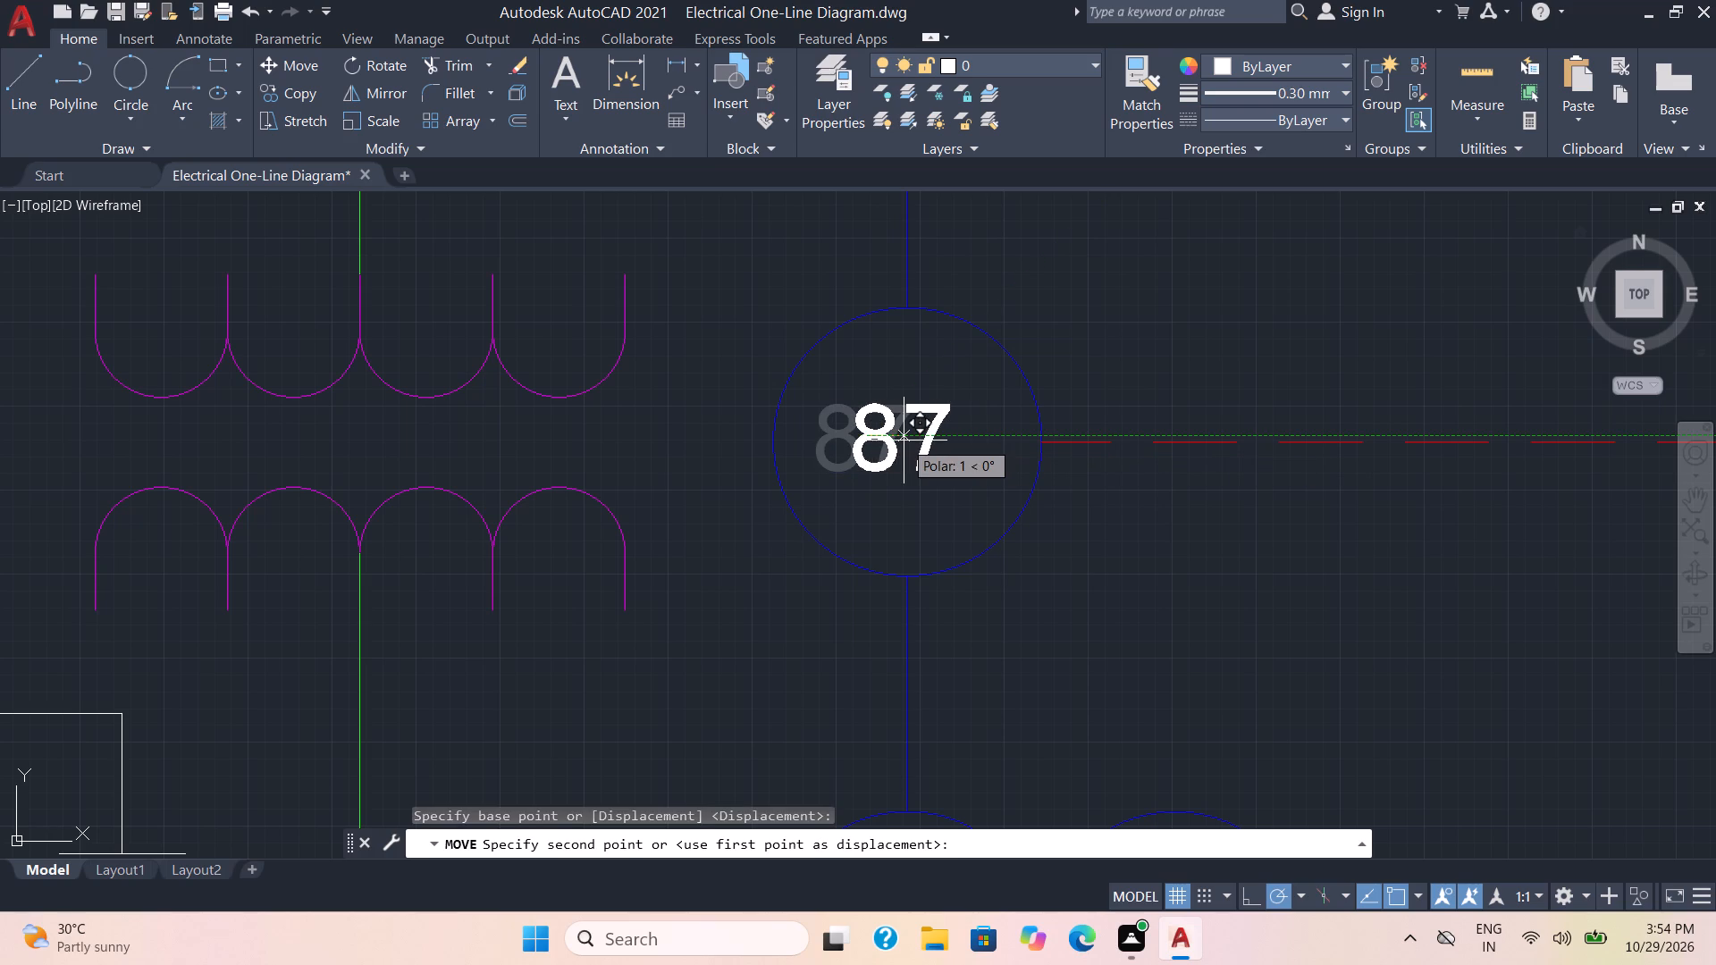
click(904, 441)
Save the Electrical One-Line Diagram drawing.
scroll(971, 446, down, 2)
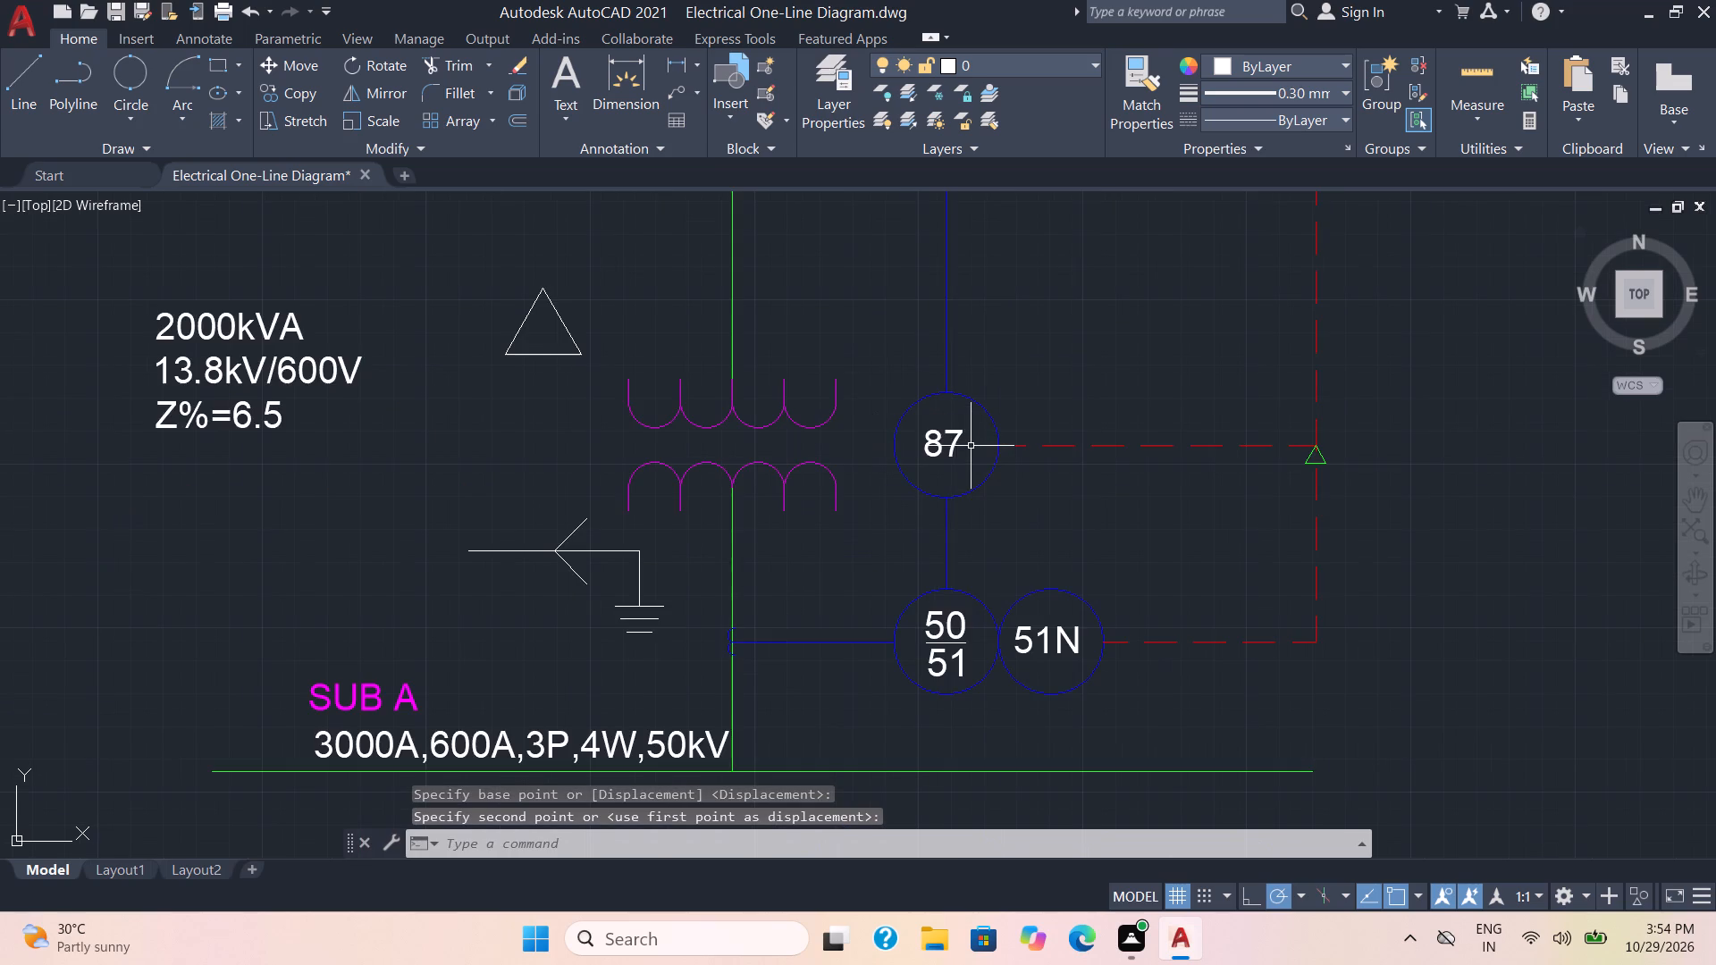
key(ctrl+s)
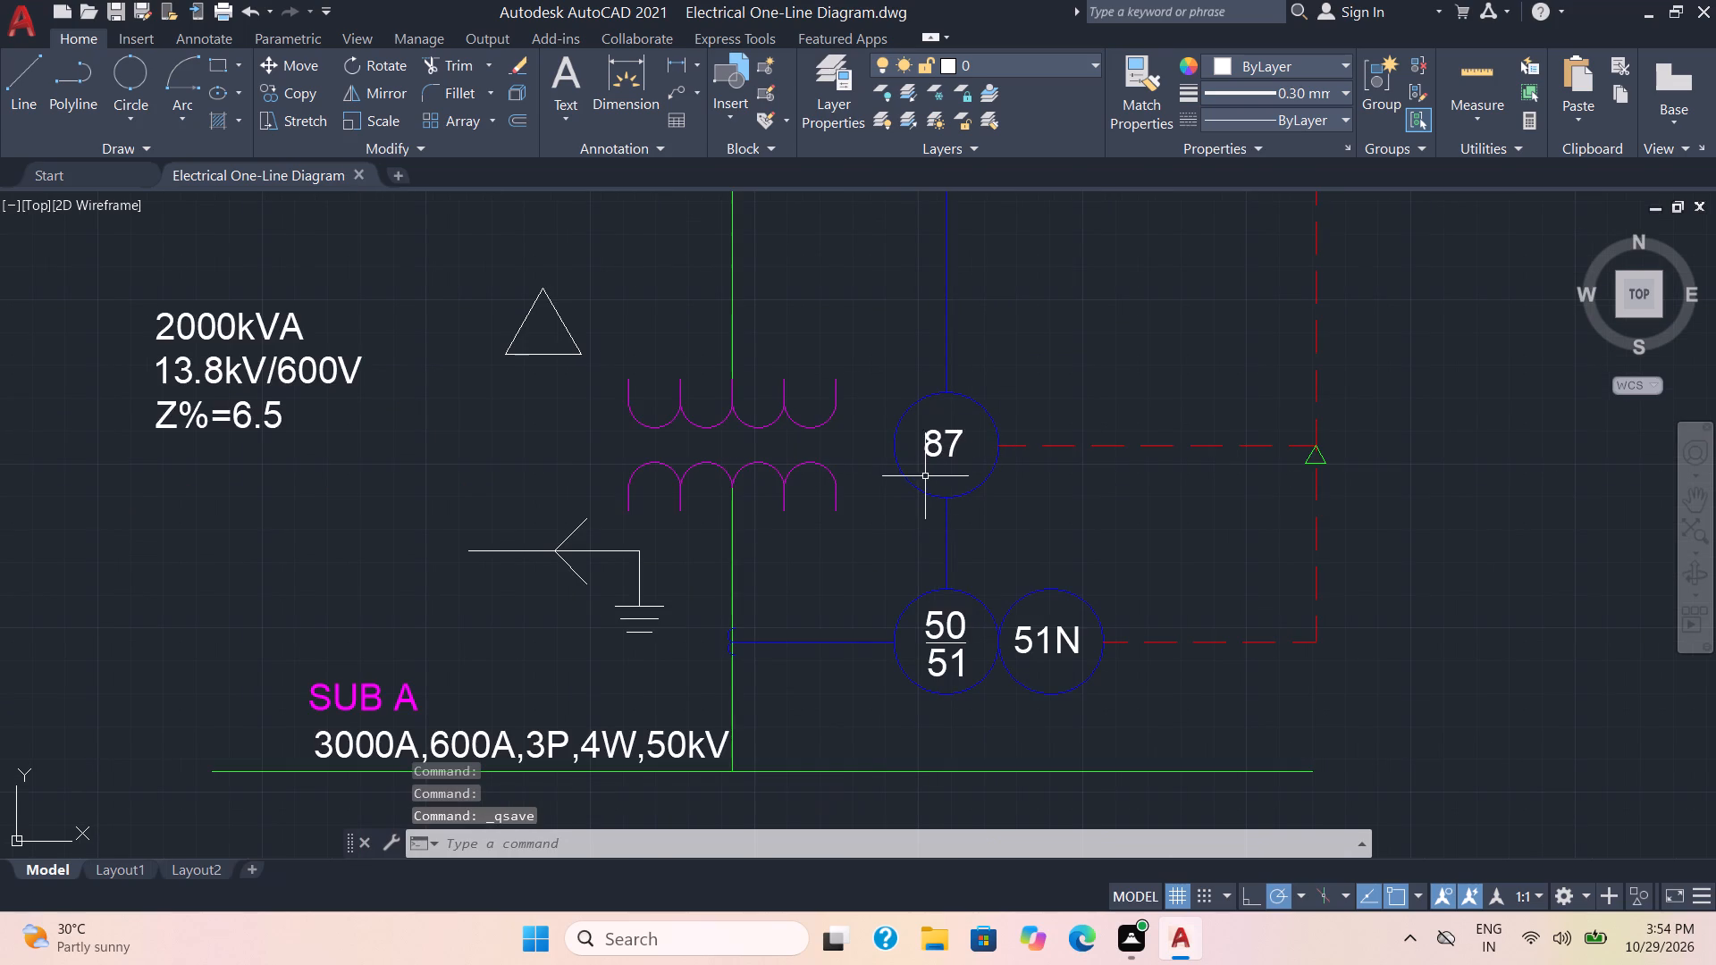
Turn off command logging with LOGFILEOFF.
scroll(967, 488, down, 2)
middle_drag(981, 533, 815, 794)
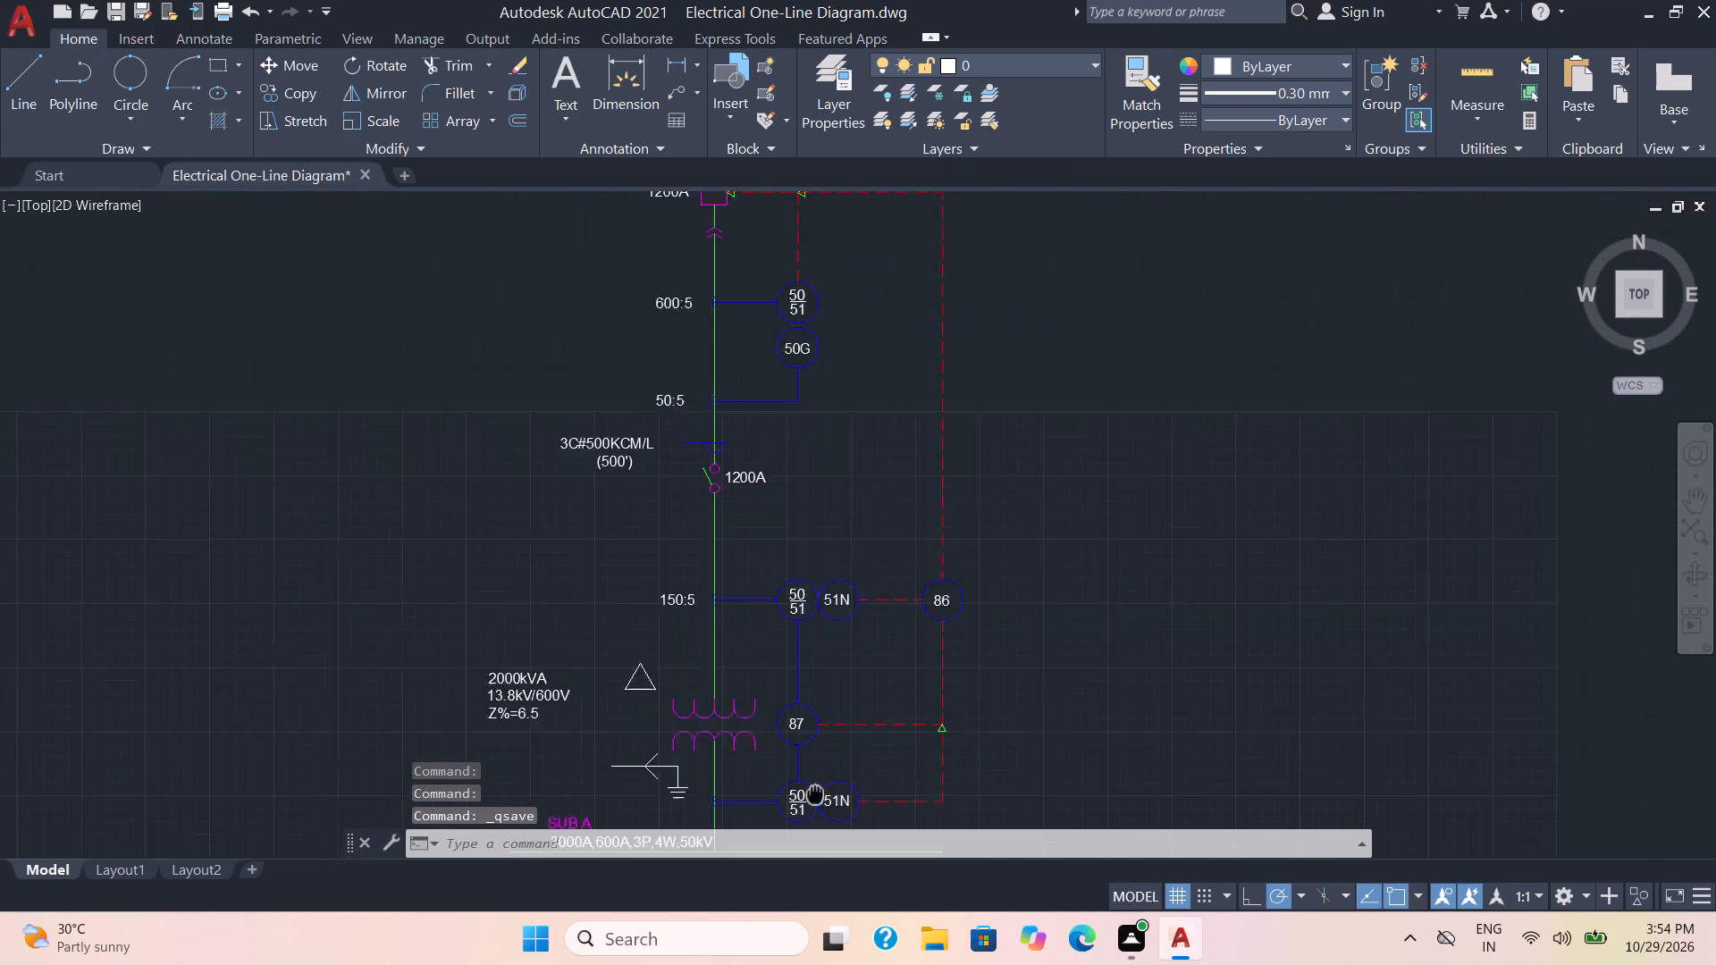
middle_drag(815, 794, 840, 734)
scroll(946, 664, down, 1)
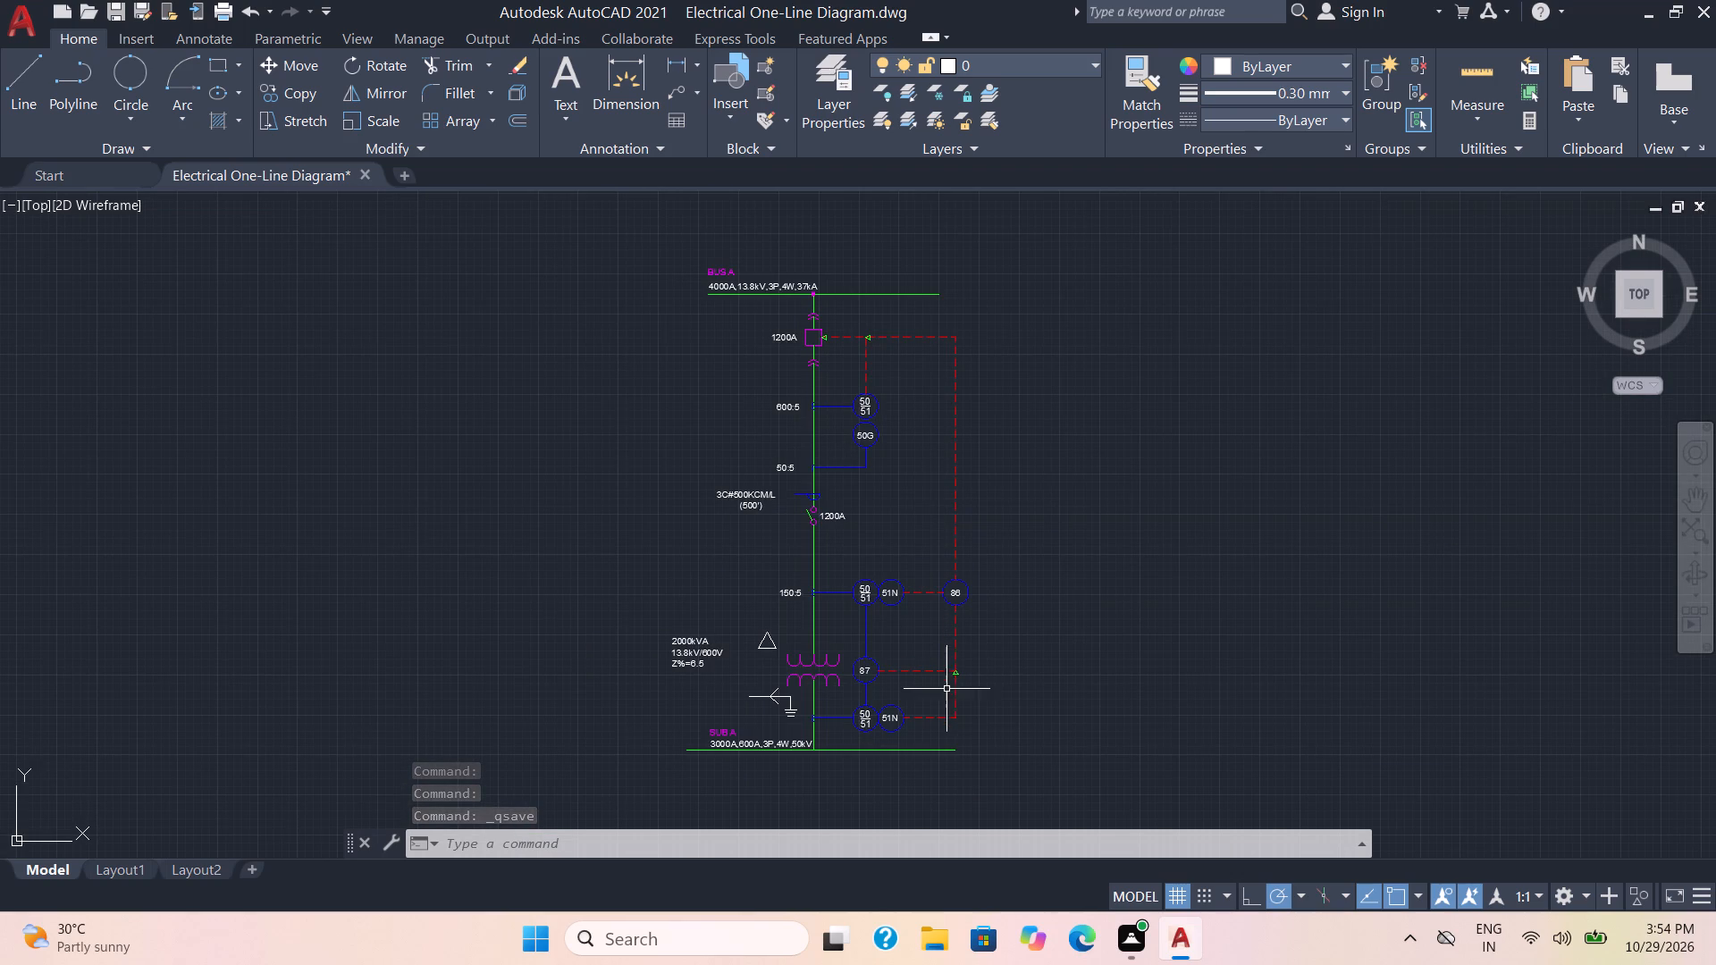
text(LO)
key(g)
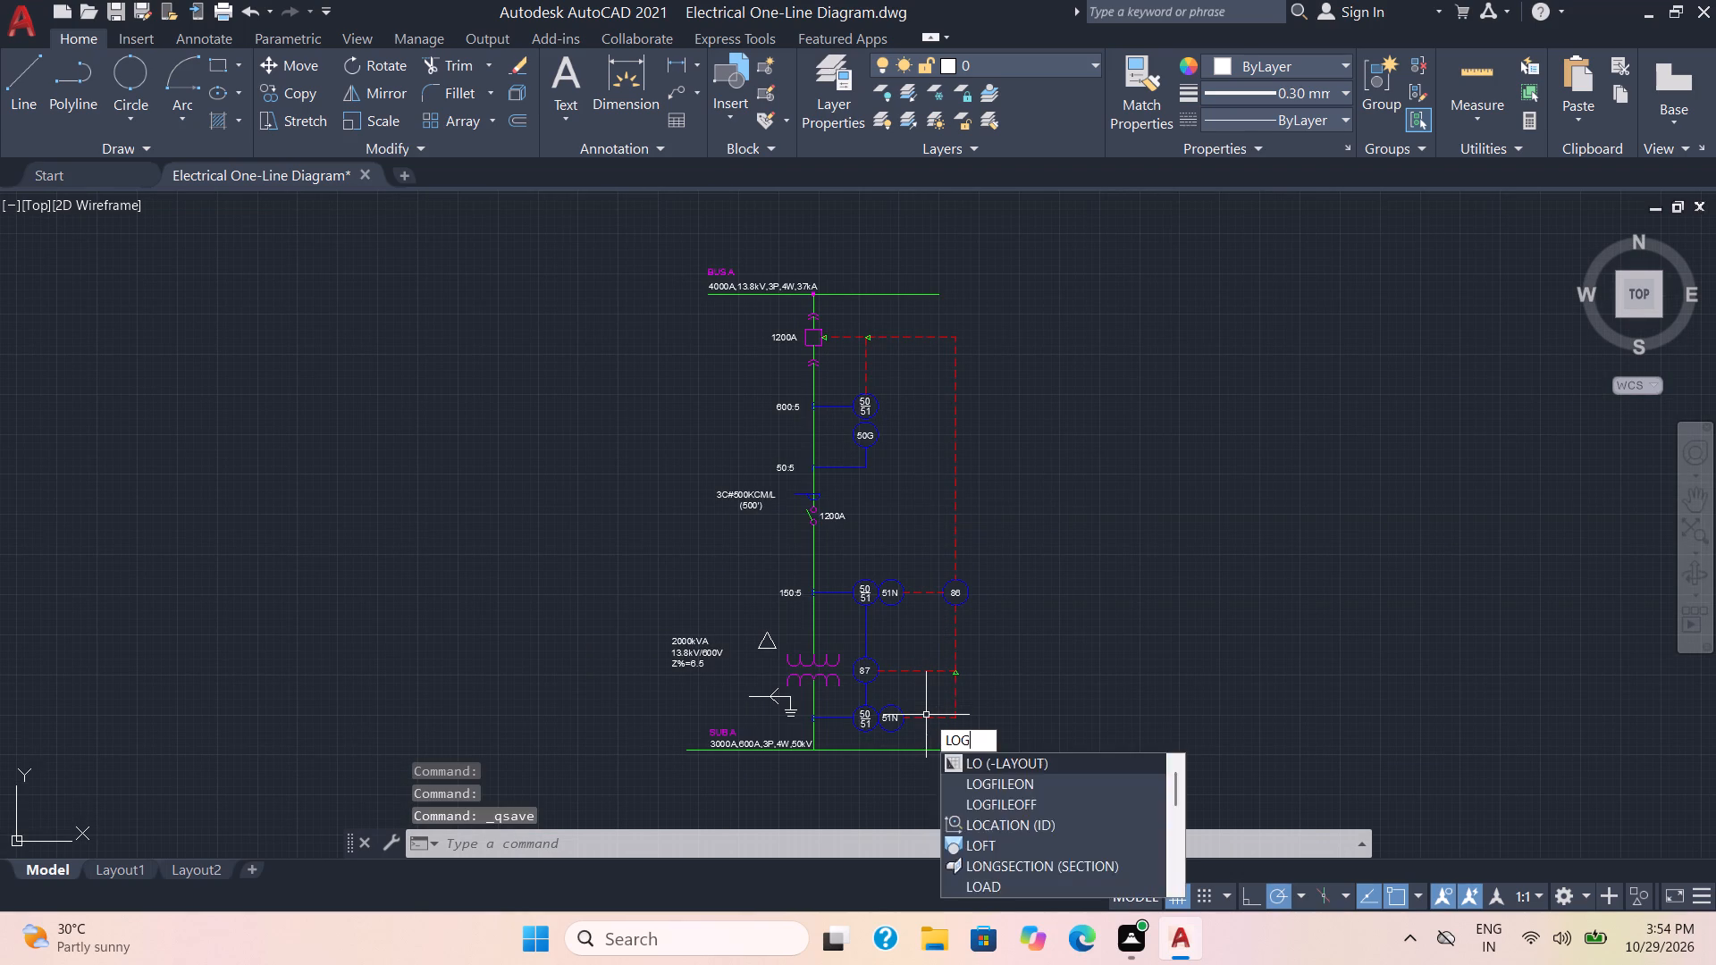
key(f)
text(IL)
key(e)
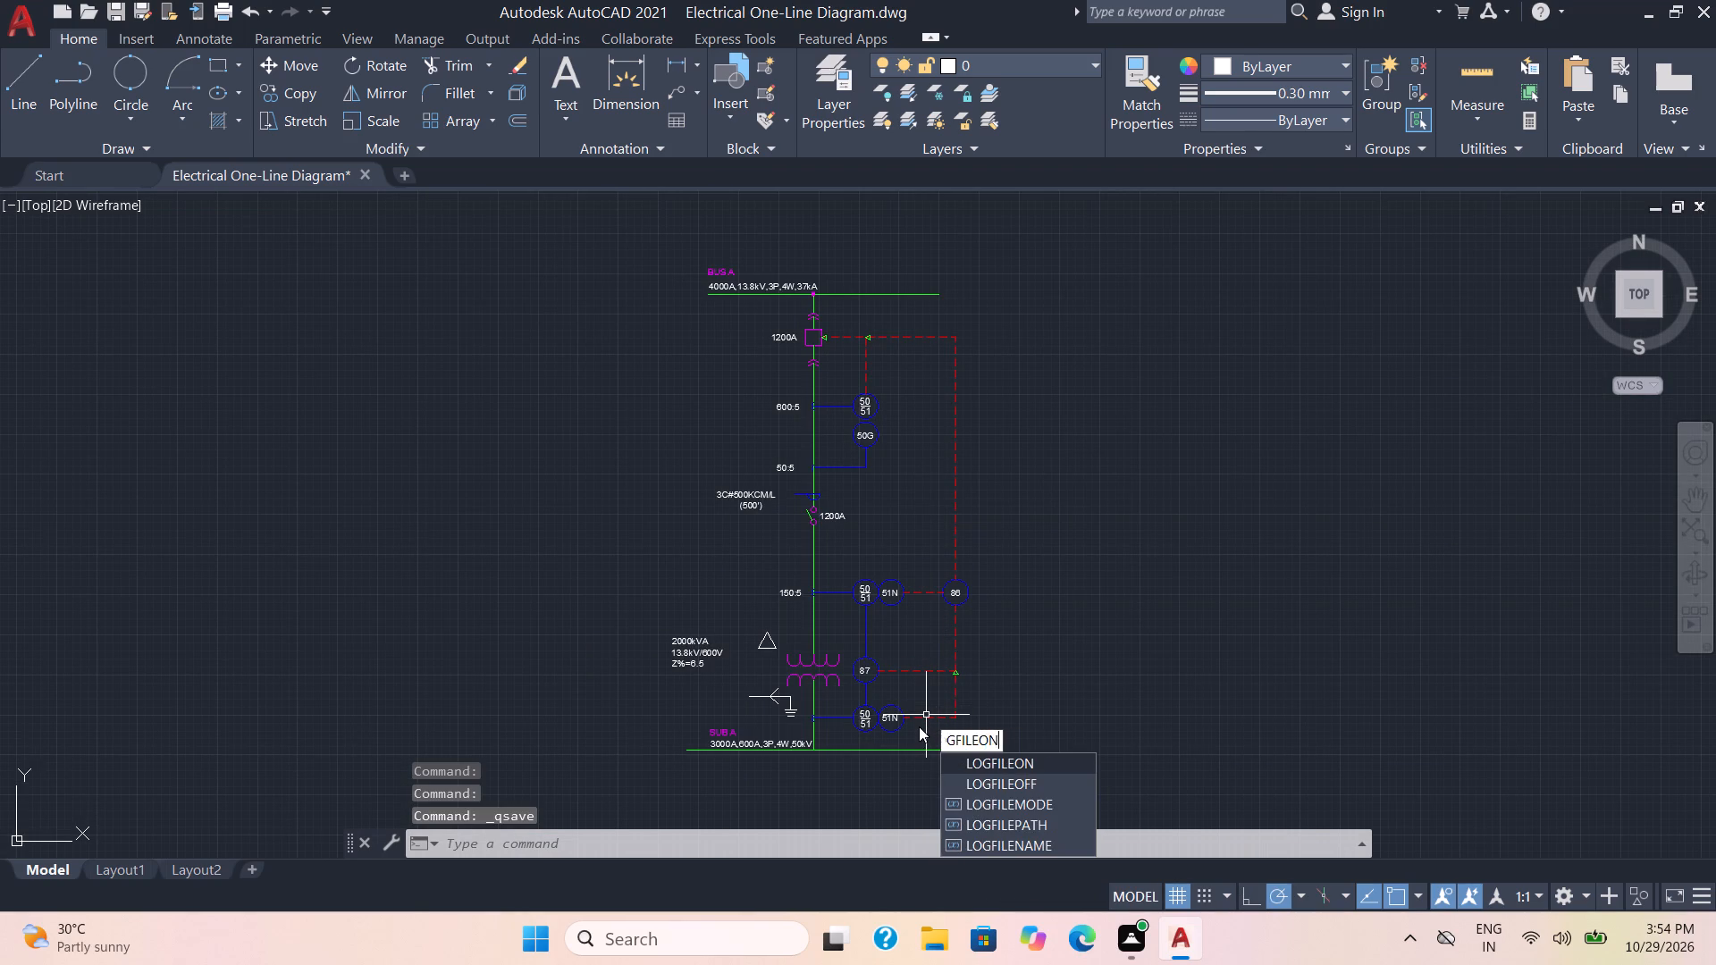
text(OF)
key(f)
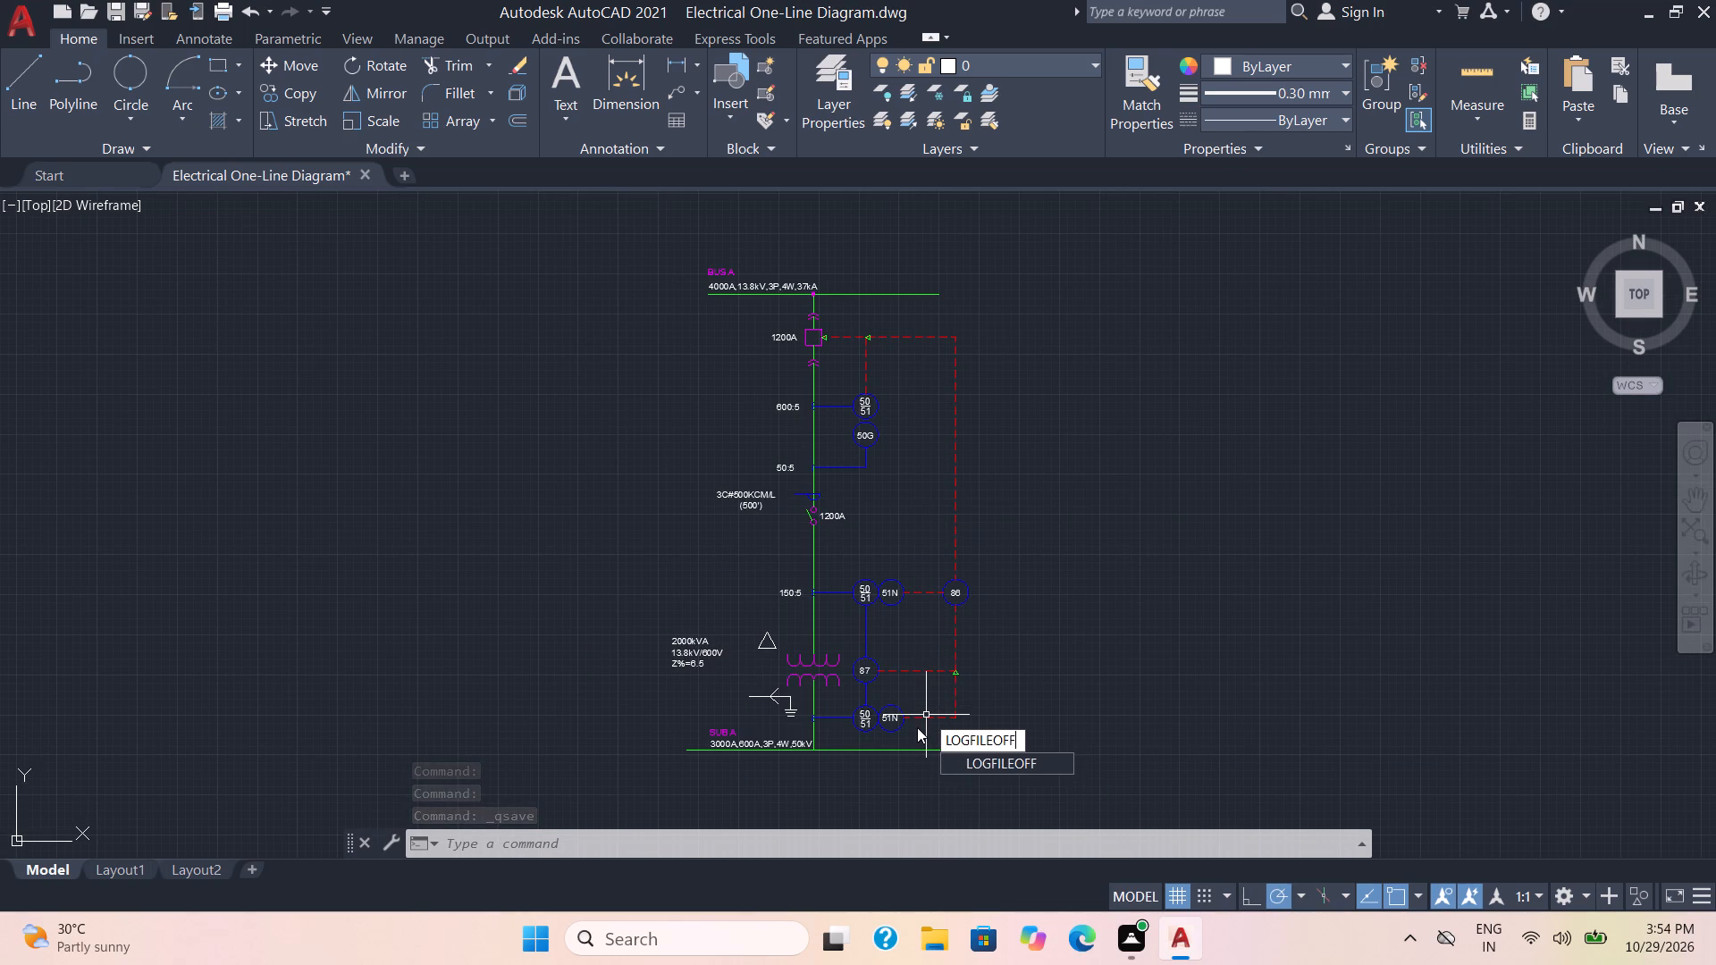
key(Return)
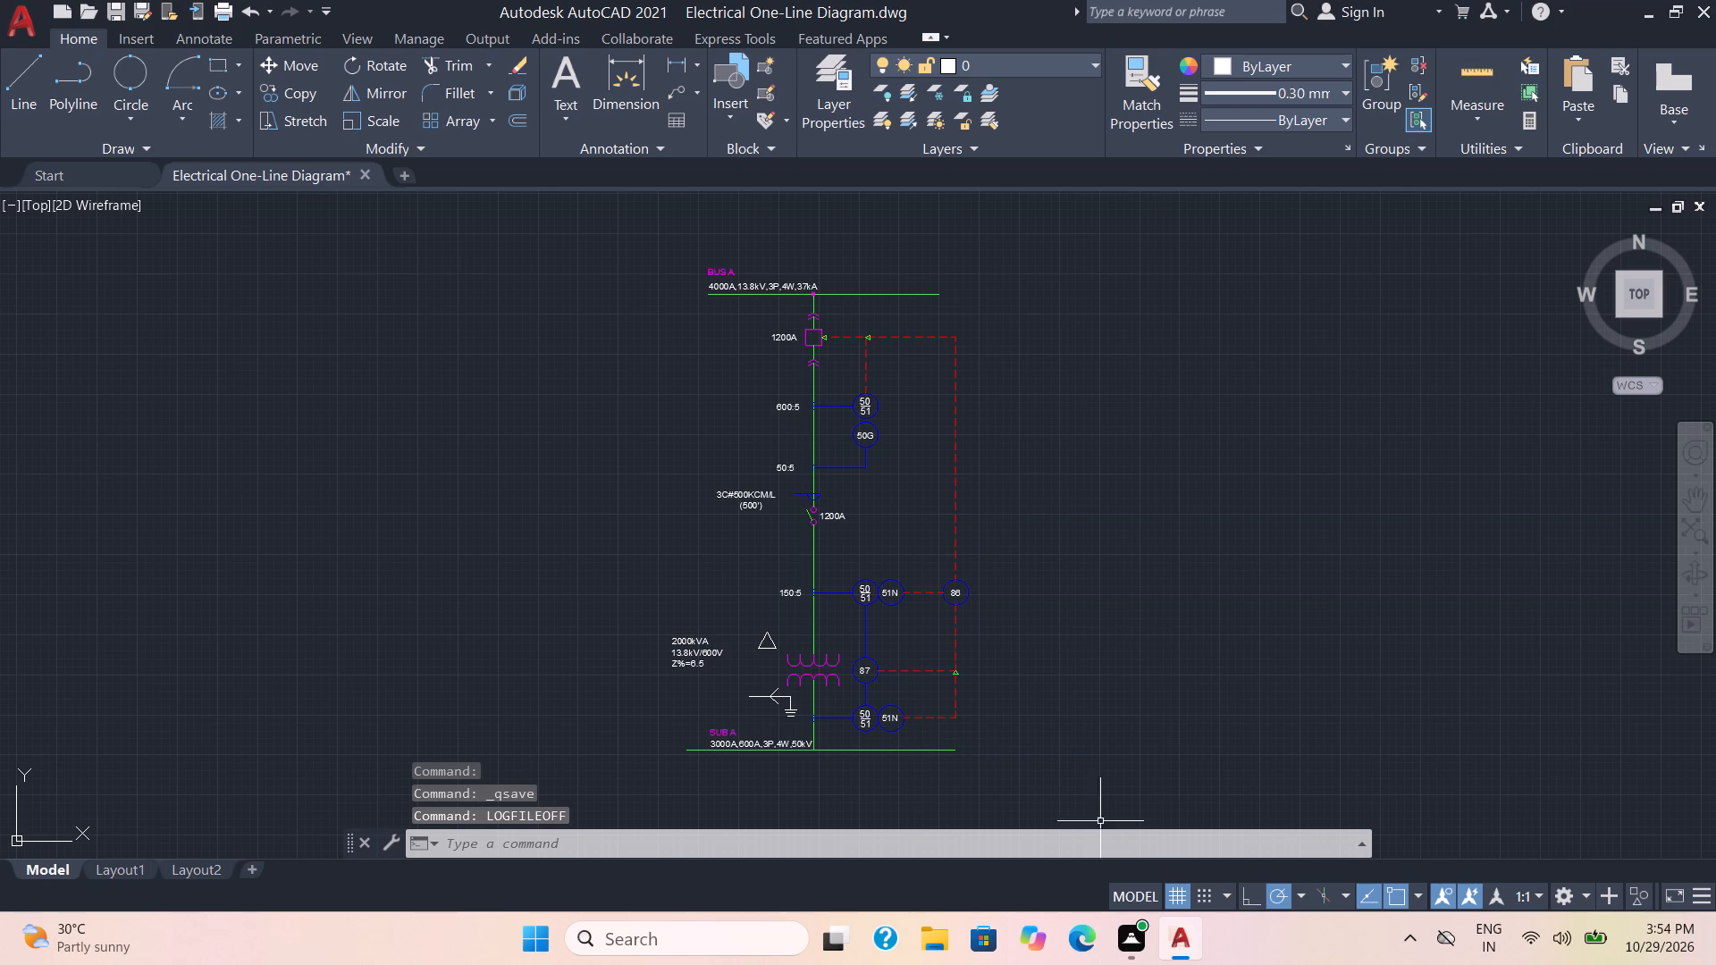